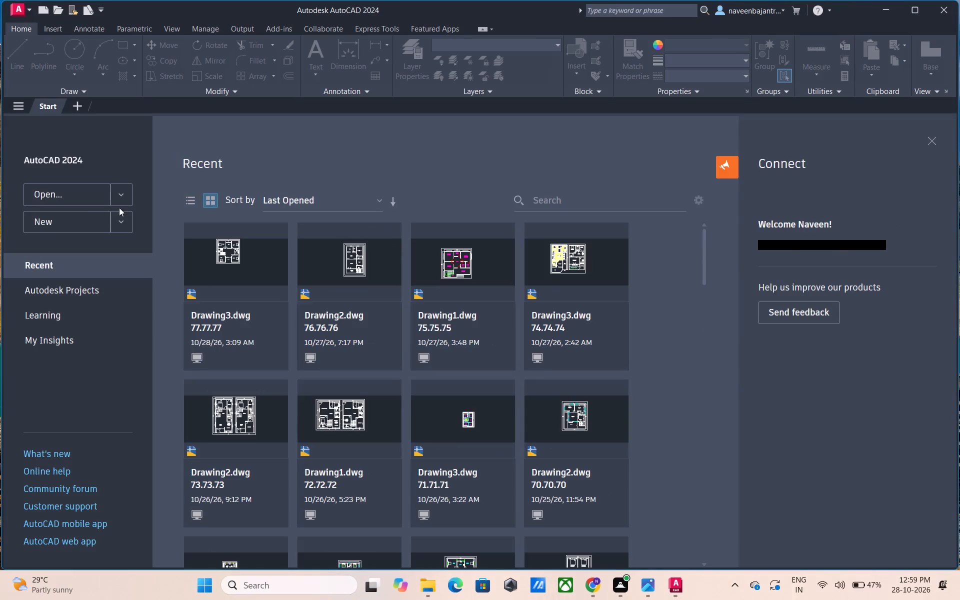
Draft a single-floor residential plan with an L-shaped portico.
Create a new blank drawing.
{"action": "left_click", "coordinate": [88, 221]}
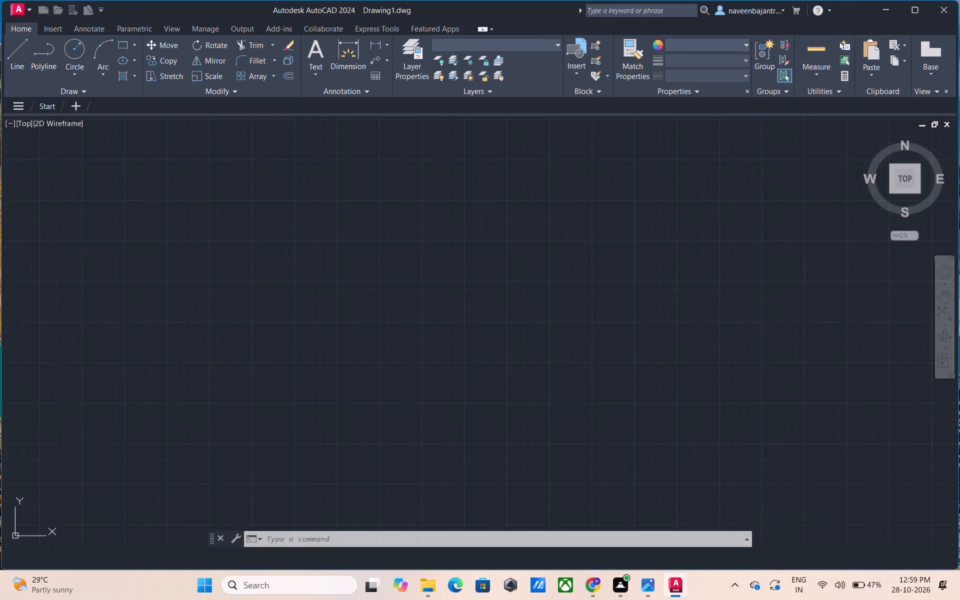
Turn on command logging for the drawing with LOGFILEON.
{"action": "left_click", "coordinate": [286, 541]}
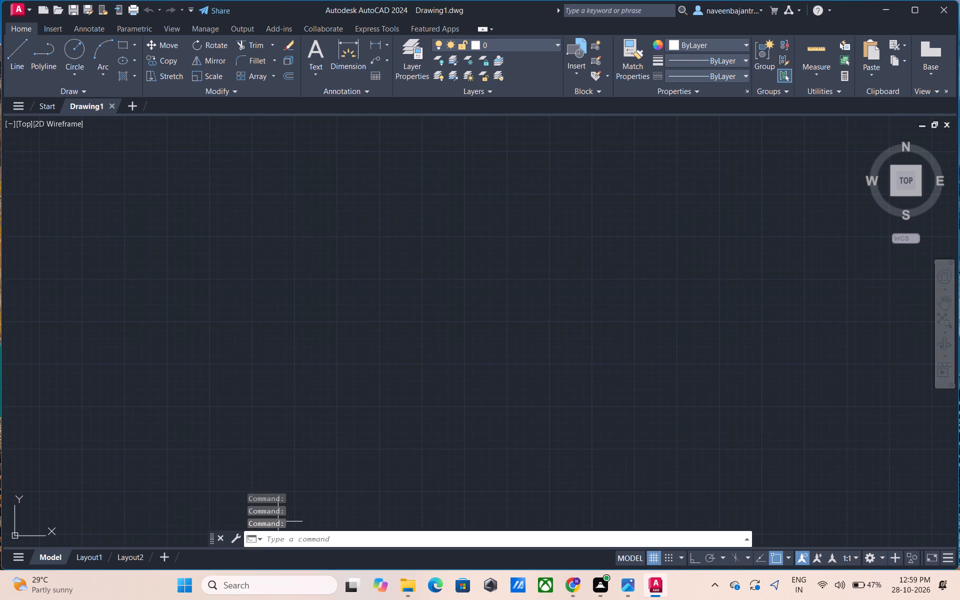
{"action": "type", "text": "lo"}
{"action": "key", "text": "g"}
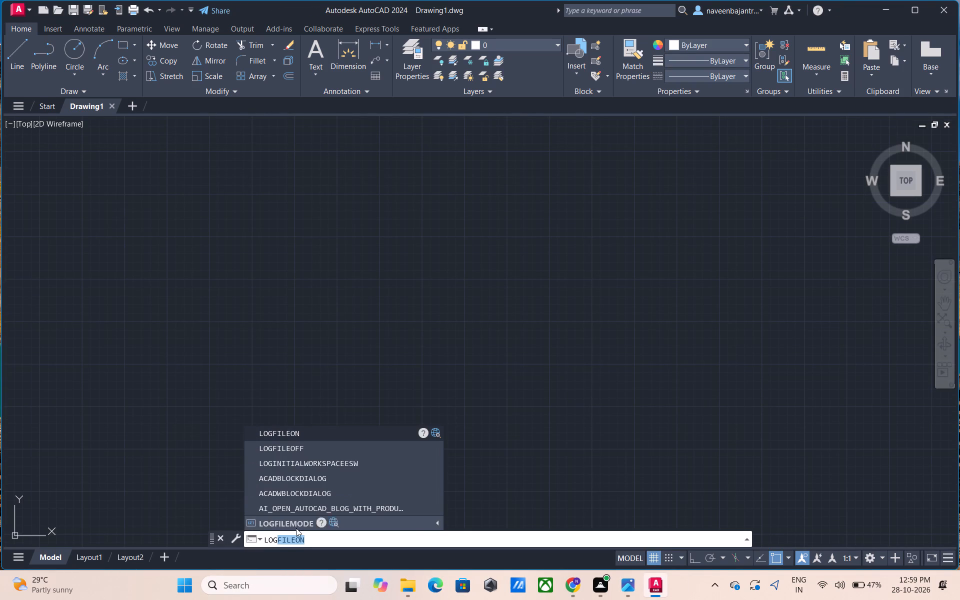
{"action": "left_click", "coordinate": [337, 433]}
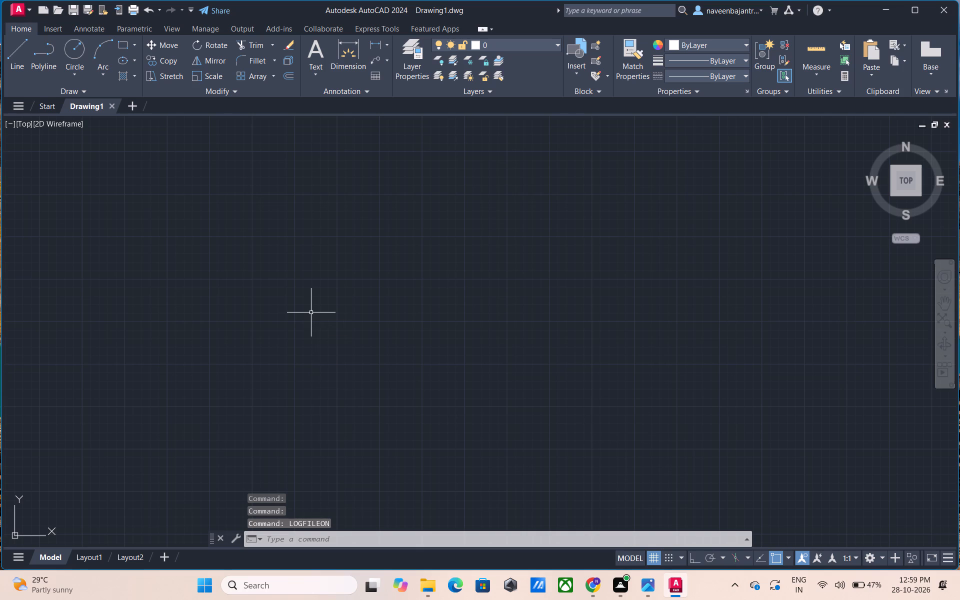
Configure the drawing units to Architectural length with 0'-0 1/2" precision and an insertion scale in inches.
{"action": "type", "text": "un"}
{"action": "key", "text": "space"}
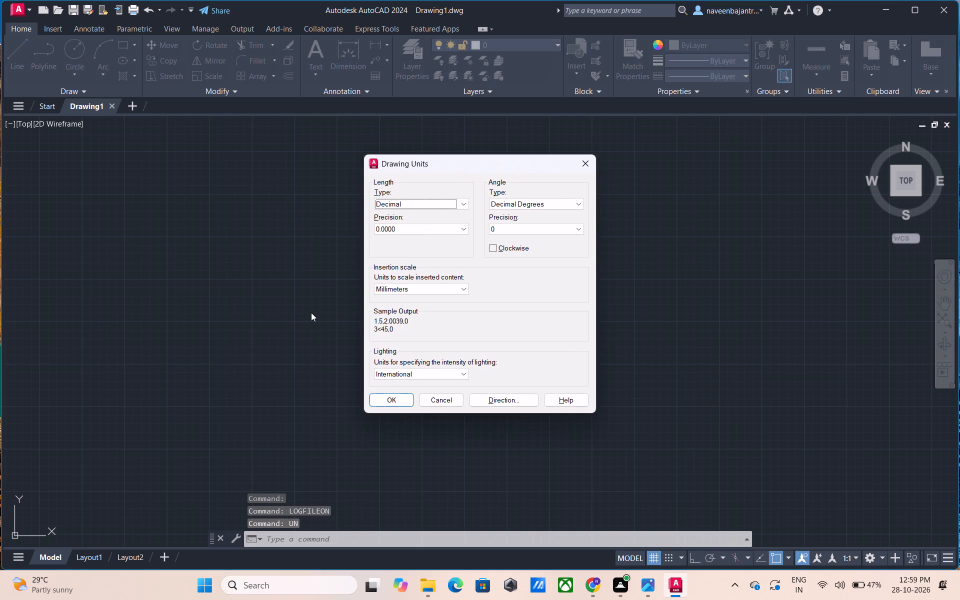
{"action": "left_click", "coordinate": [462, 206]}
{"action": "left_click", "coordinate": [406, 214]}
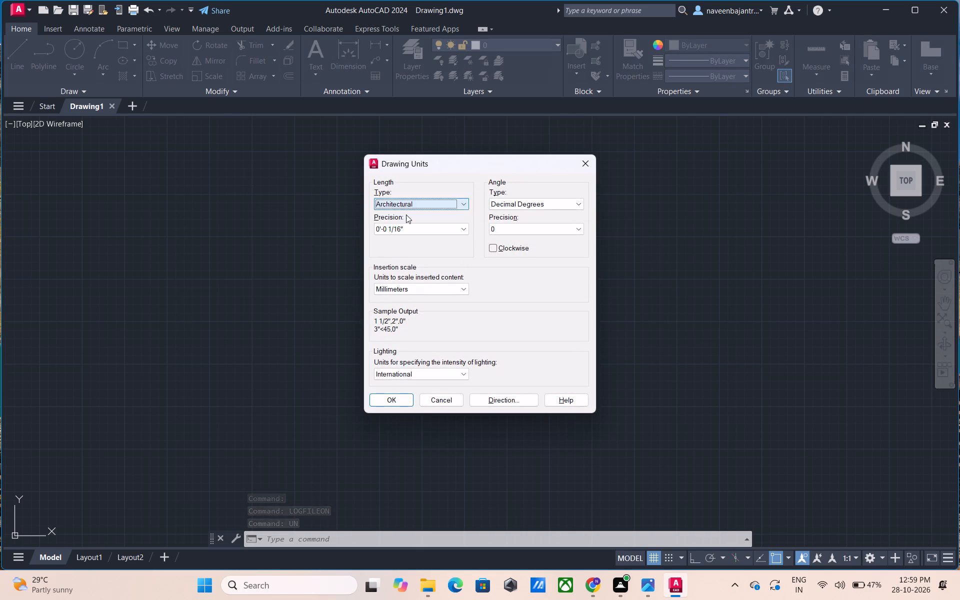
{"action": "left_click", "coordinate": [414, 229]}
{"action": "left_click", "coordinate": [409, 247]}
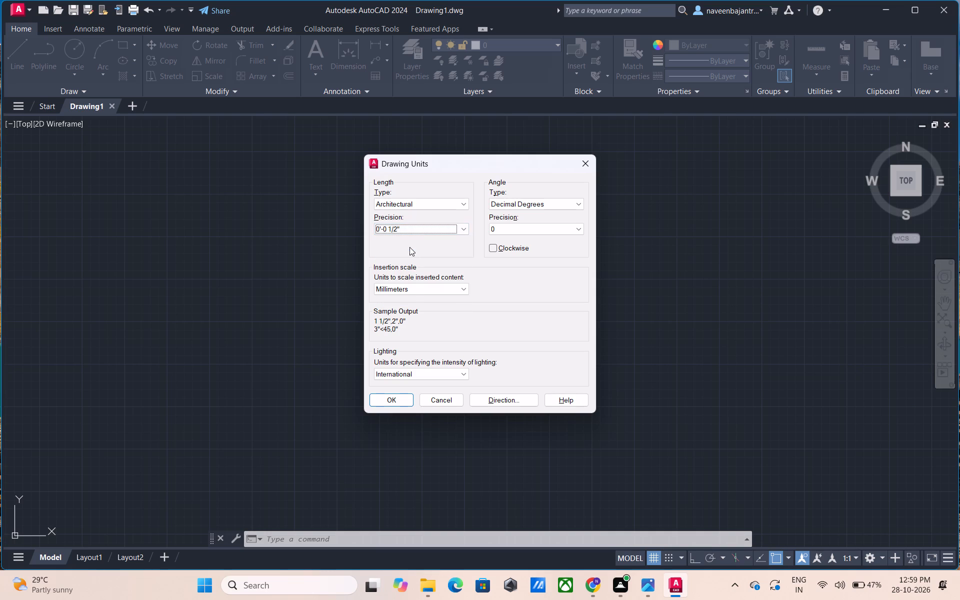
{"action": "left_click", "coordinate": [415, 288]}
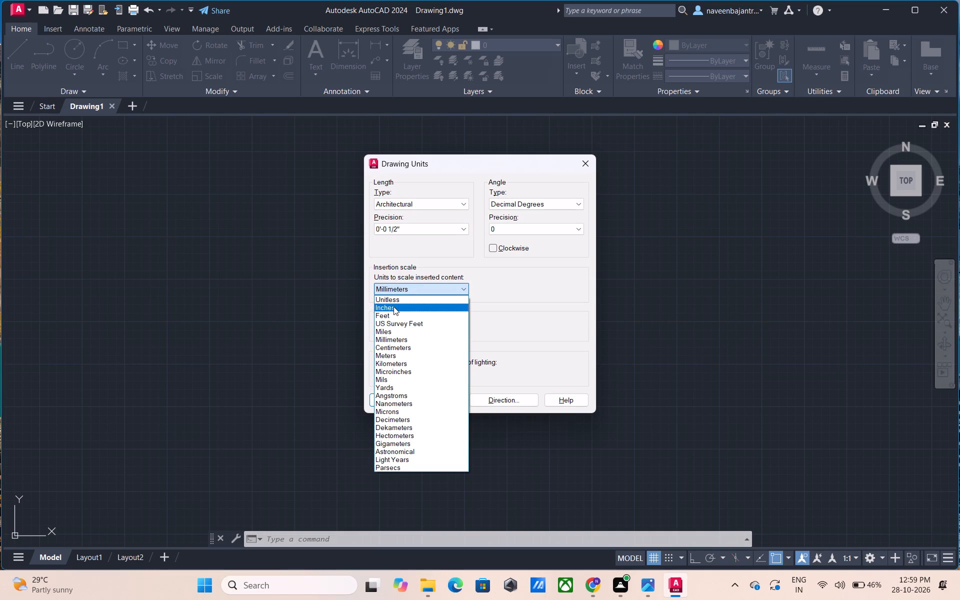
{"action": "left_click", "coordinate": [393, 306]}
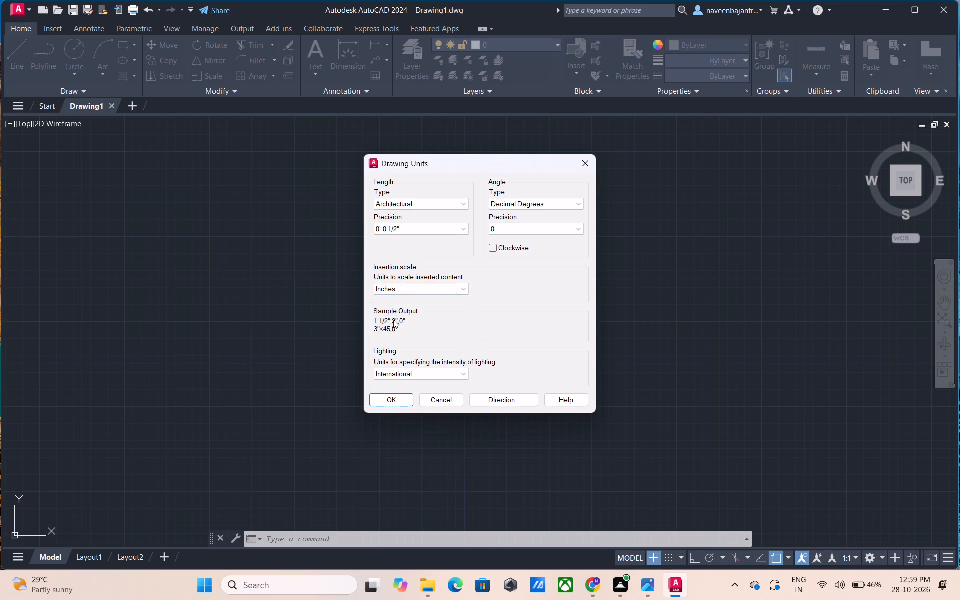
{"action": "left_click", "coordinate": [388, 399]}
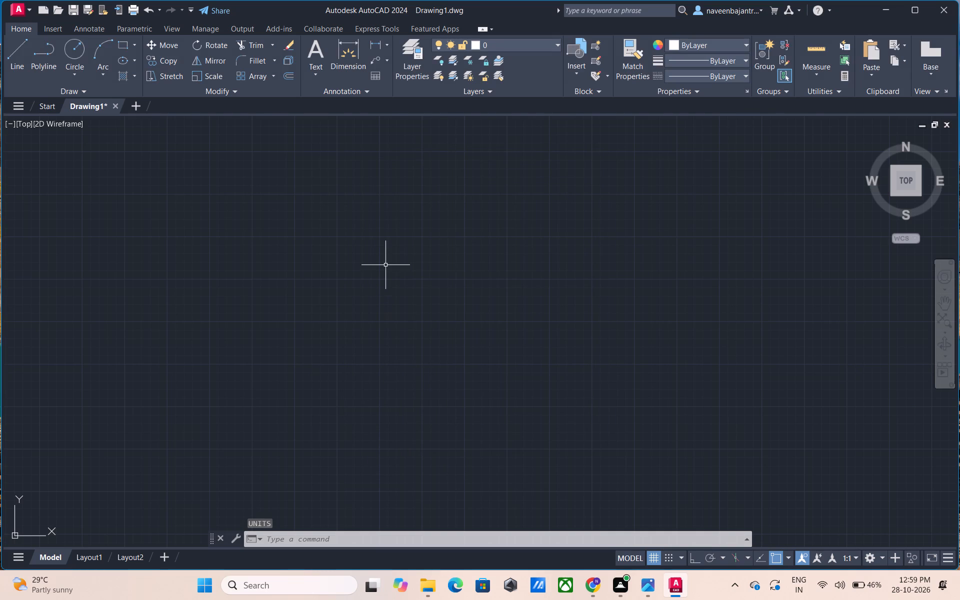
Modify the ISO-25 dimension text to 9" height, Centered vertical placement, Horizontal alignment and 2" offset from the dimension line.
{"action": "type", "text": "d"}
{"action": "key", "text": "space"}
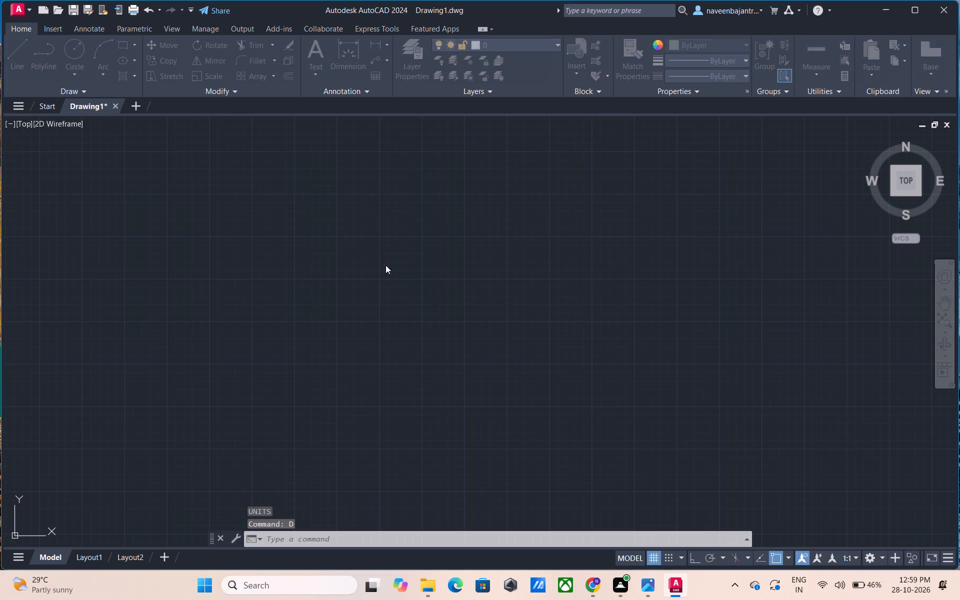
{"action": "left_click", "coordinate": [610, 266]}
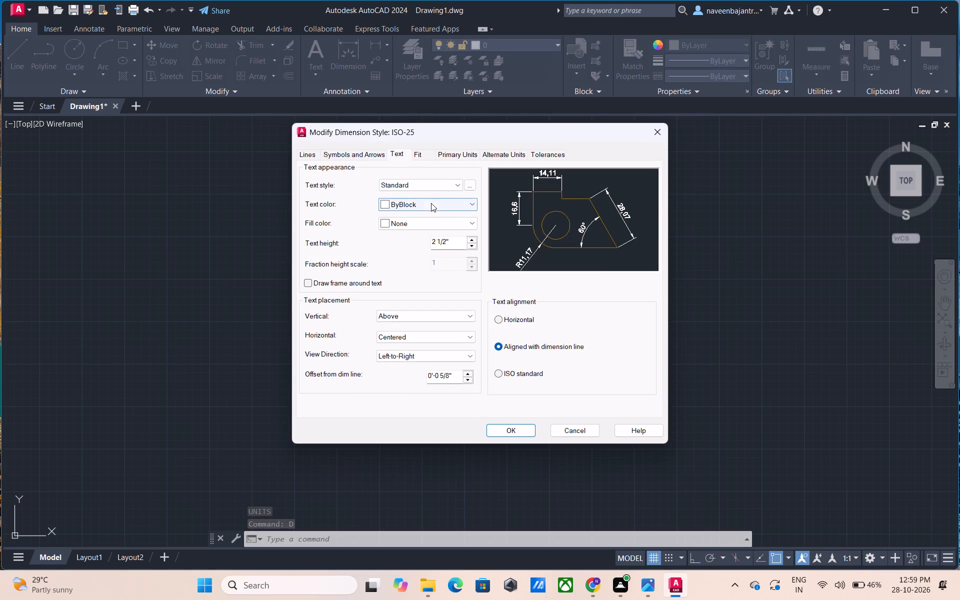
{"action": "left_click_drag", "start_coordinate": [452, 240], "coordinate": [411, 242]}
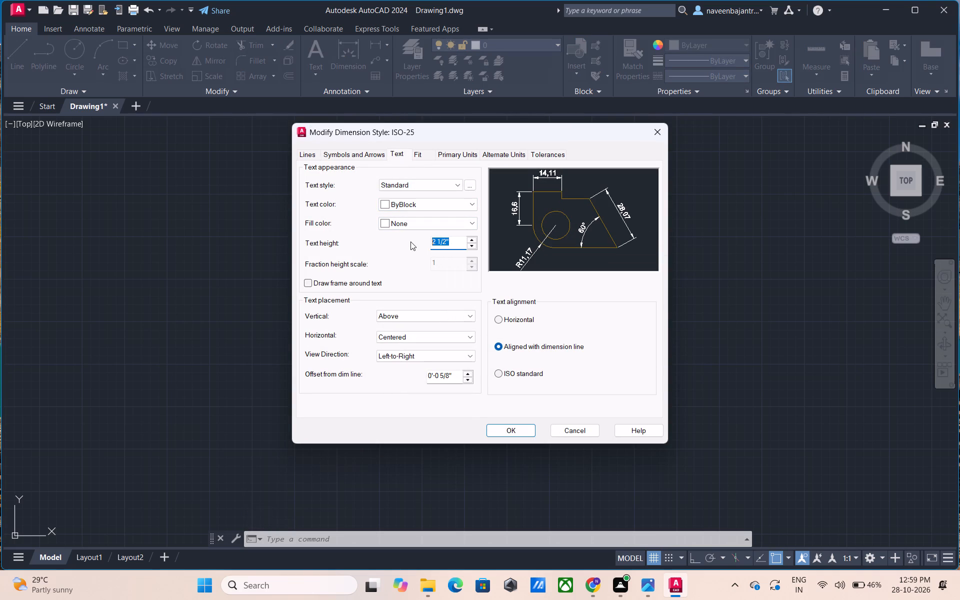
{"action": "key", "text": "9"}
{"action": "key", "text": "shift+quotedbl"}
{"action": "key", "text": "Return"}
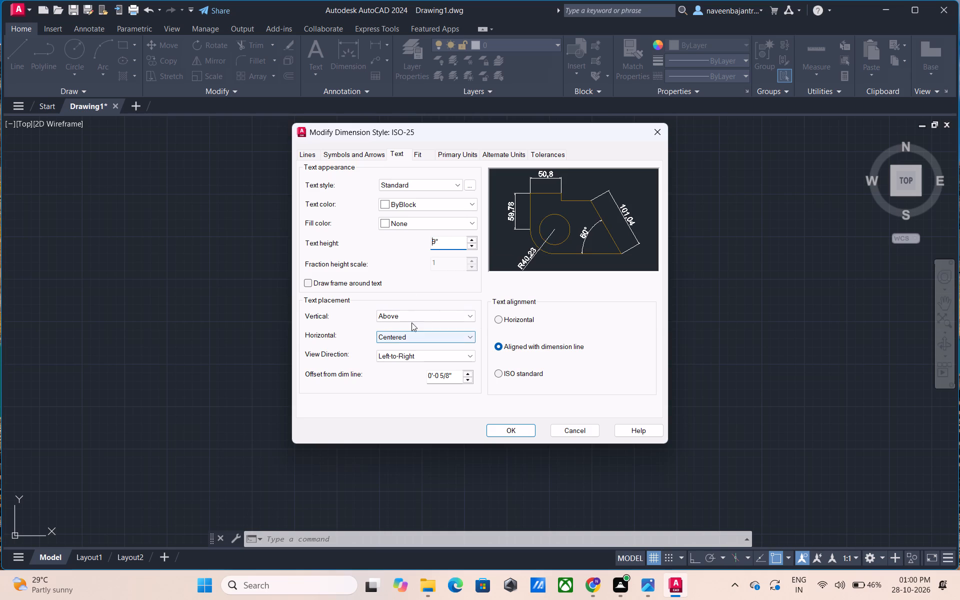
{"action": "left_click", "coordinate": [422, 313]}
{"action": "left_click", "coordinate": [420, 322]}
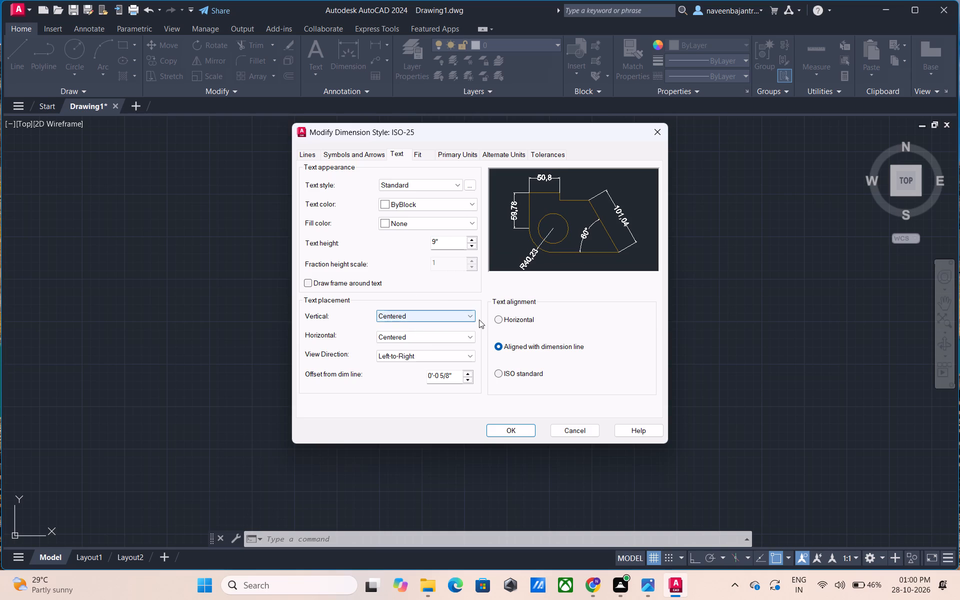
{"action": "left_click", "coordinate": [503, 319]}
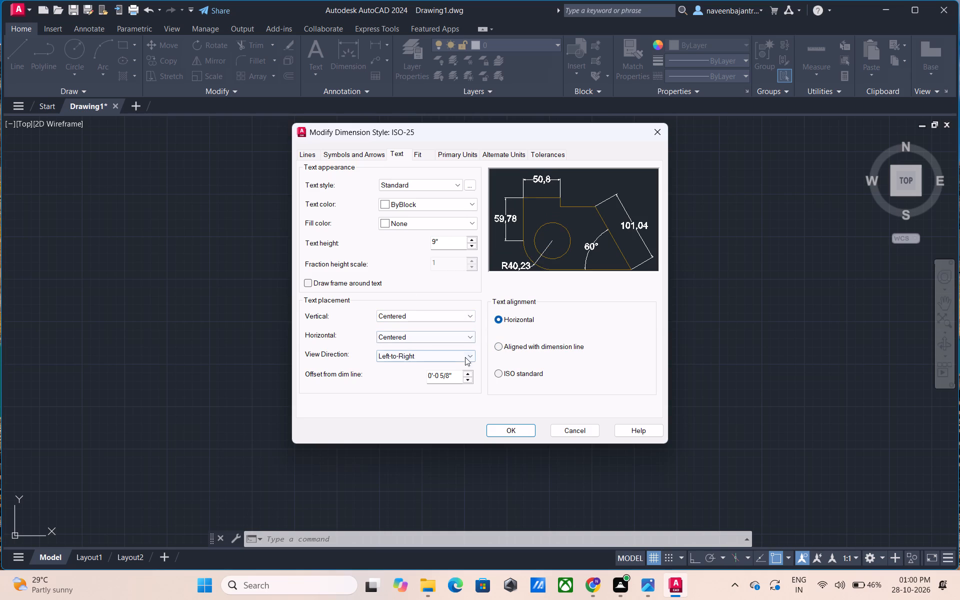
{"action": "left_click_drag", "start_coordinate": [457, 376], "coordinate": [418, 376]}
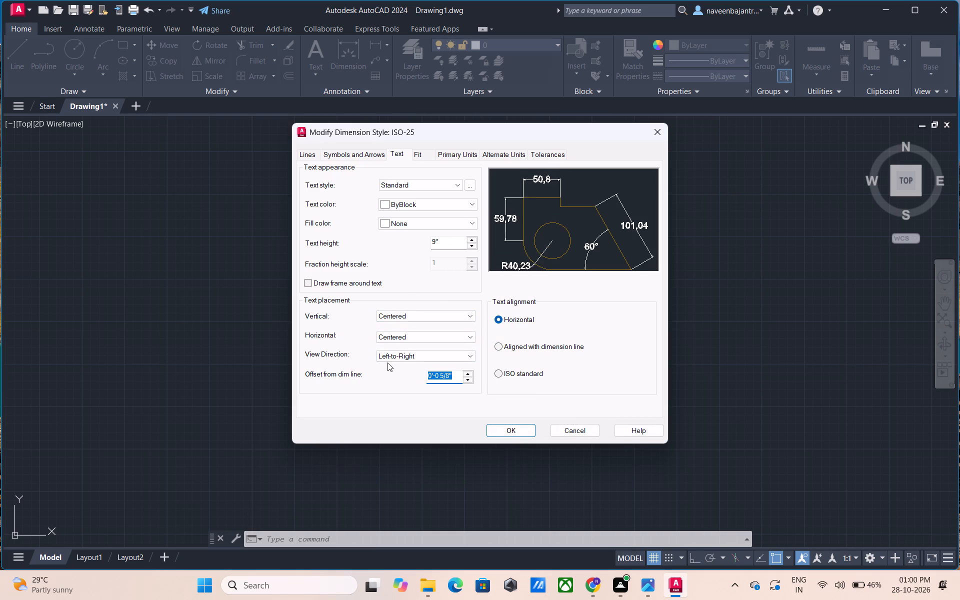
{"action": "key", "text": "2"}
{"action": "key", "text": "shift+quotedbl"}
{"action": "key", "text": "Return"}
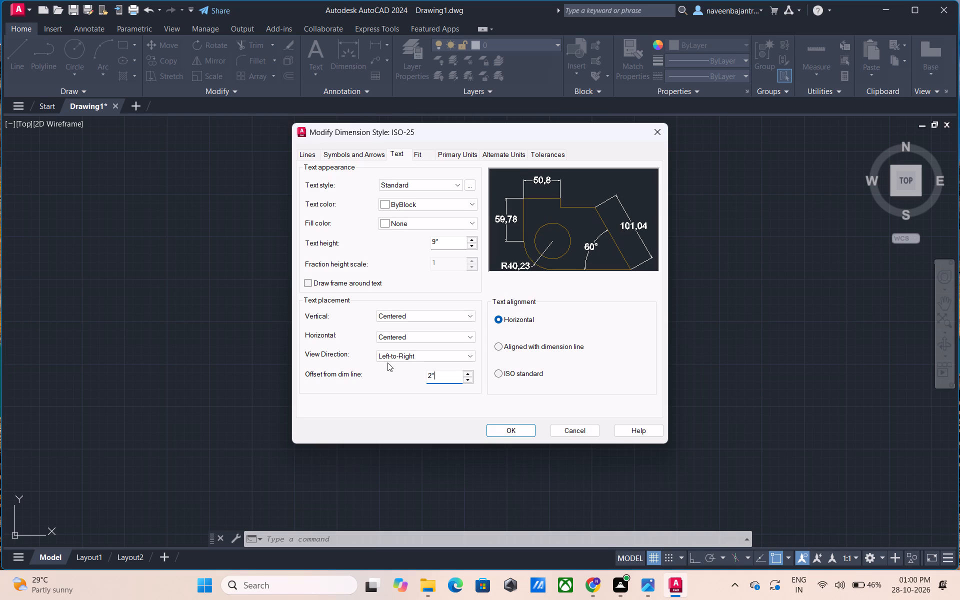
Set the ISO-25 primary units to Architectural with 0'-0 1/2" precision, suppressing 0 feet and 0 inches.
{"action": "left_click", "coordinate": [446, 152]}
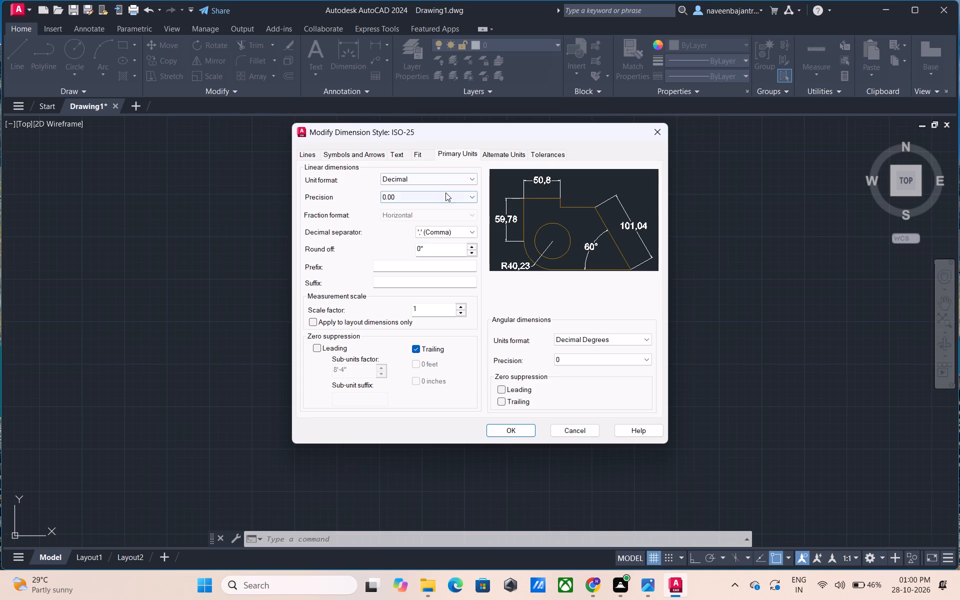
{"action": "left_click", "coordinate": [444, 181]}
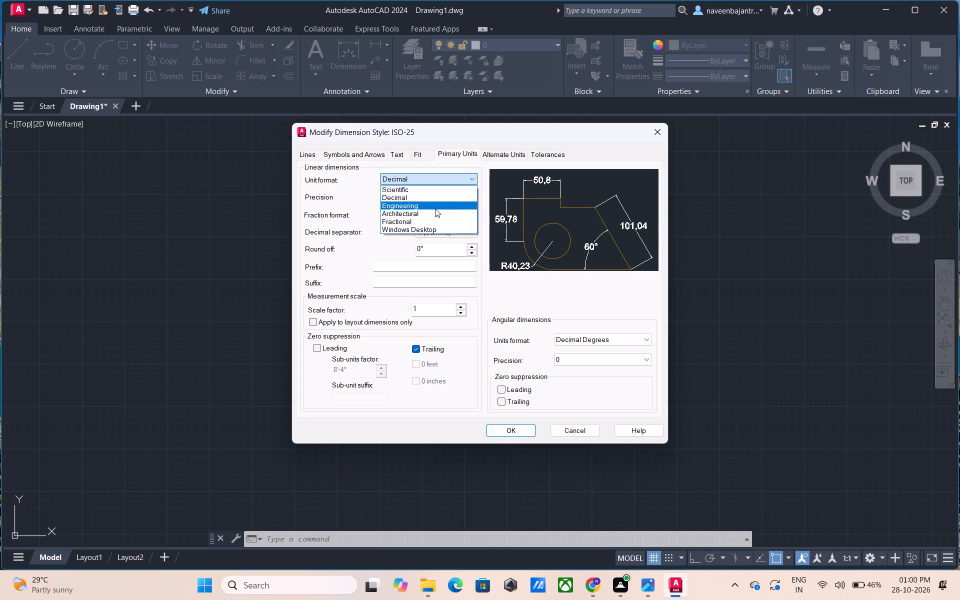
{"action": "left_click", "coordinate": [419, 211]}
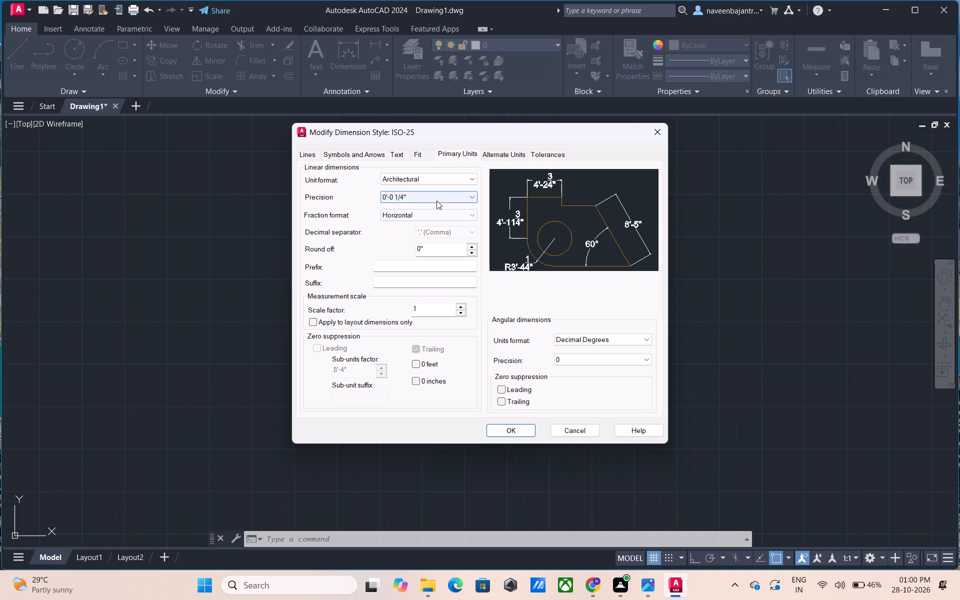
{"action": "left_click", "coordinate": [438, 199]}
{"action": "left_click", "coordinate": [433, 215]}
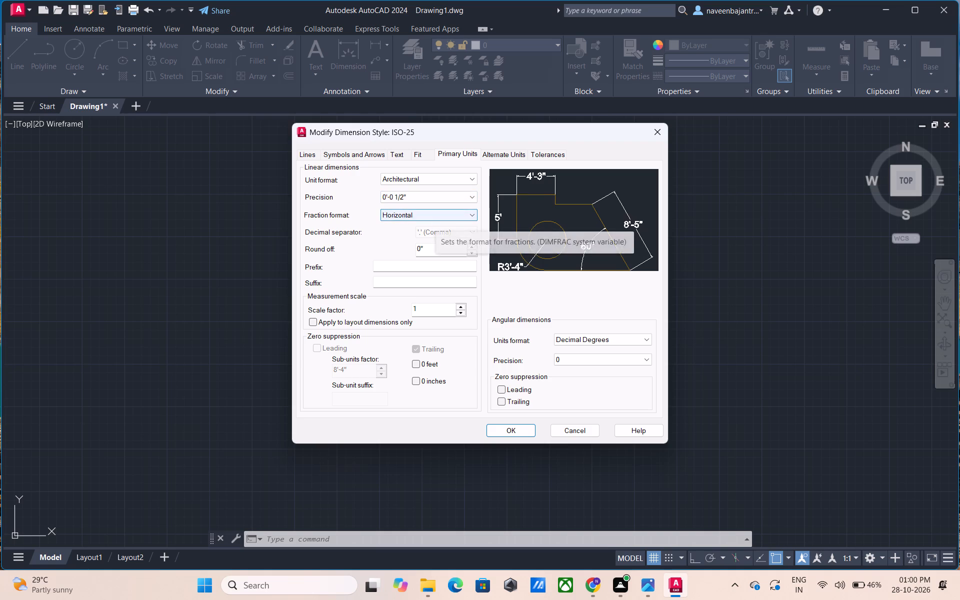
{"action": "left_click", "coordinate": [417, 365]}
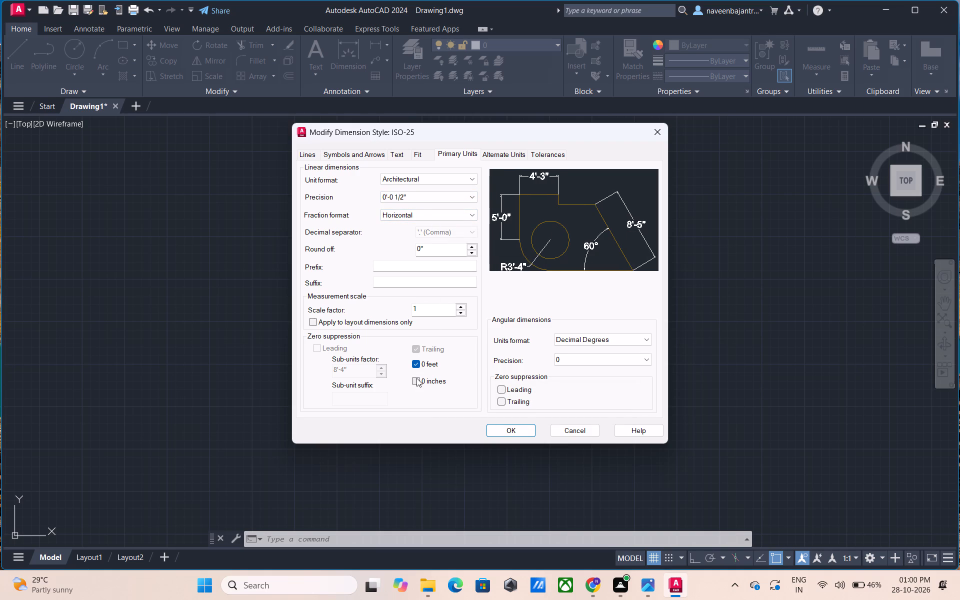
{"action": "left_click", "coordinate": [416, 378]}
Set the dimension text's fraction height scale to 0.5, accept the ISO-25 changes and make that style current.
{"action": "left_click", "coordinate": [400, 156]}
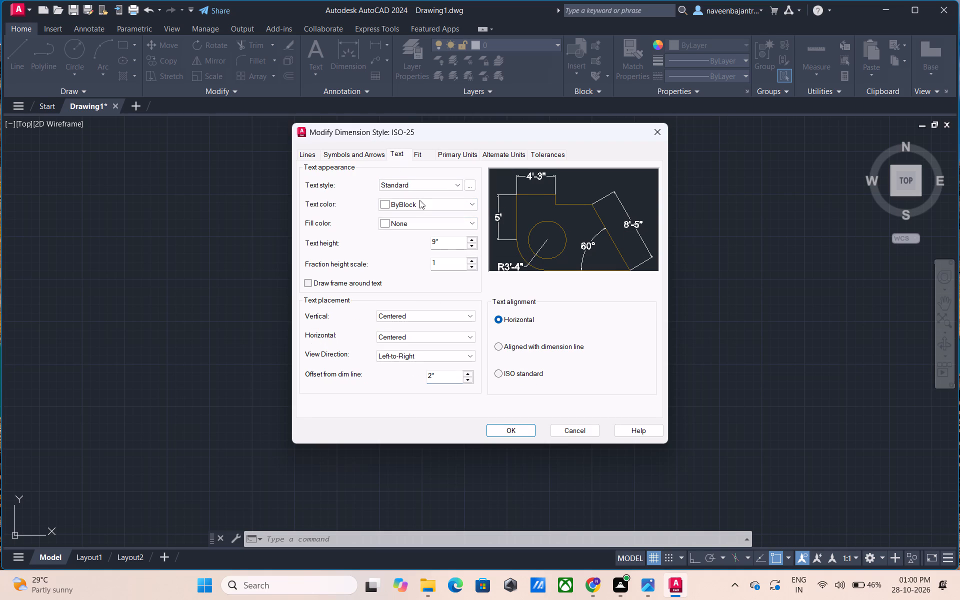
{"action": "left_click", "coordinate": [470, 269]}
{"action": "left_click", "coordinate": [498, 427]}
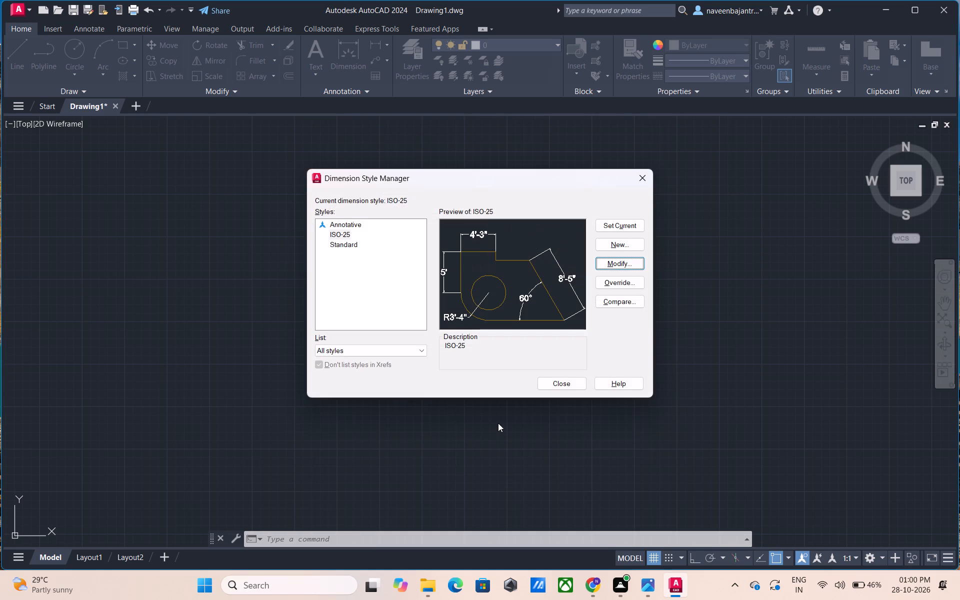
{"action": "left_click", "coordinate": [616, 224]}
{"action": "left_click", "coordinate": [563, 385]}
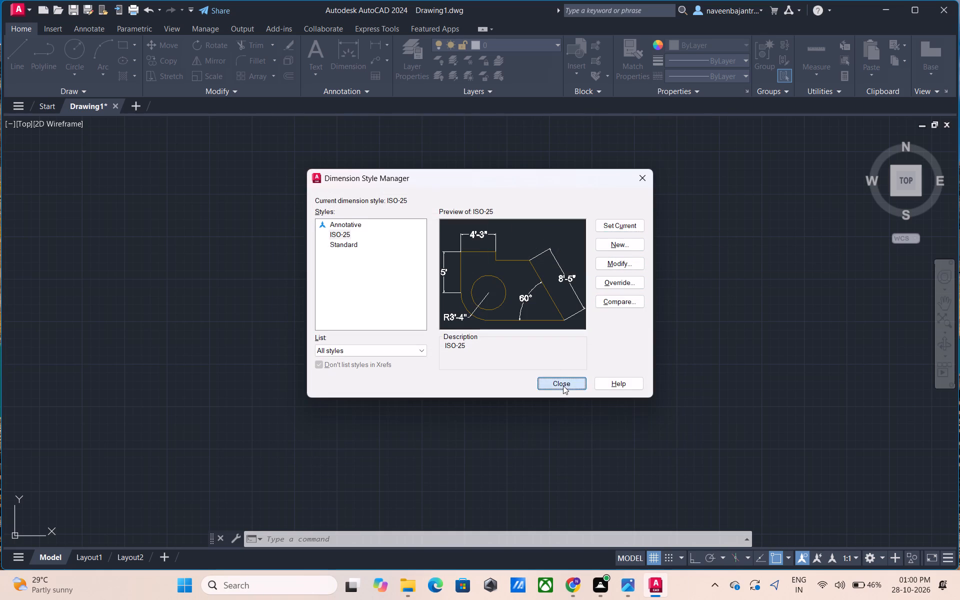
Reopen the ISO-25 dimension style for modification and open the settings of the Standard text style it uses.
{"action": "key", "text": "d"}
{"action": "key", "text": "space"}
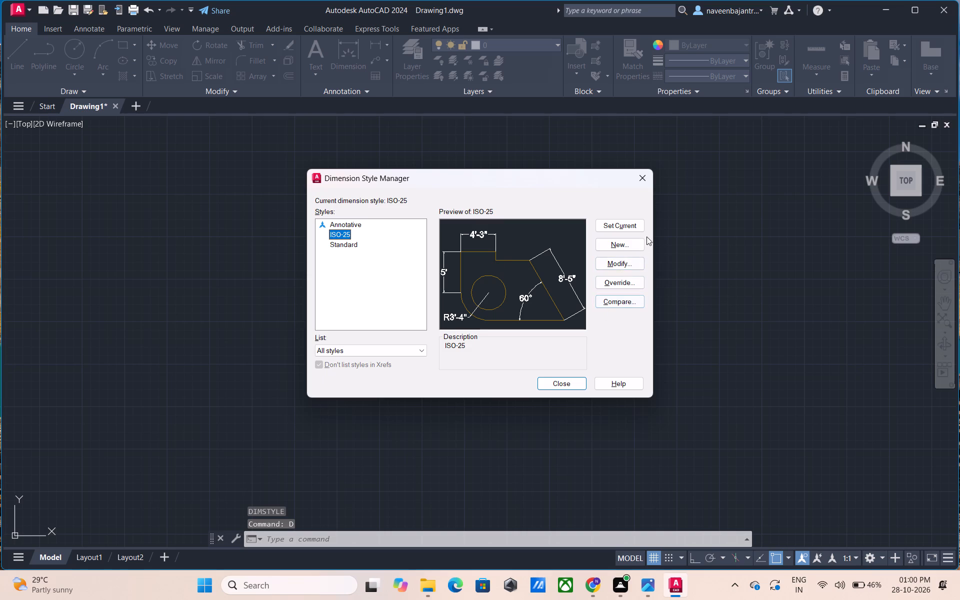
{"action": "left_click", "coordinate": [613, 265]}
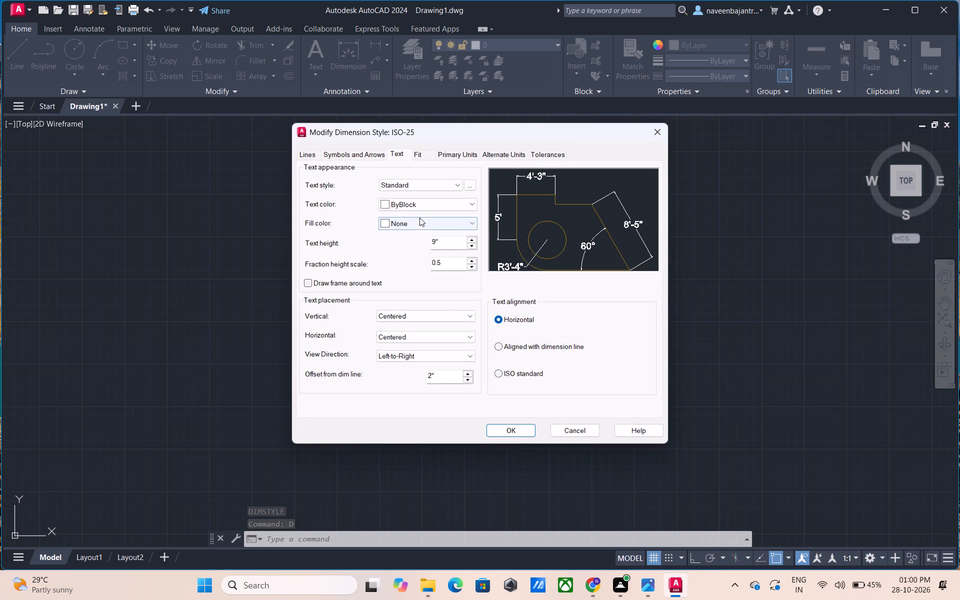
{"action": "left_click", "coordinate": [471, 182]}
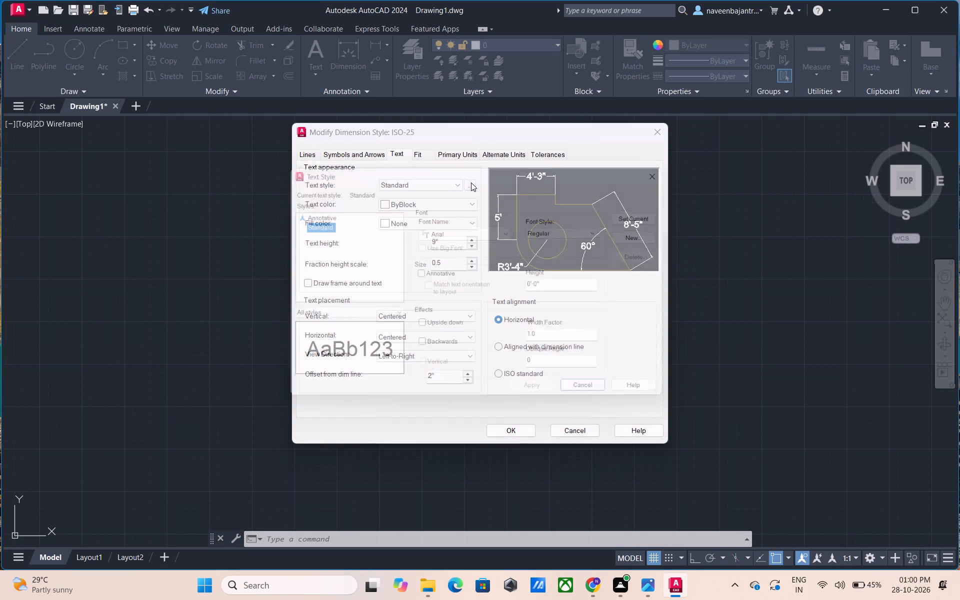
Look through the available fonts for the Standard text style, from the Arial family to the end and back up through the S fonts.
{"action": "left_click", "coordinate": [480, 231]}
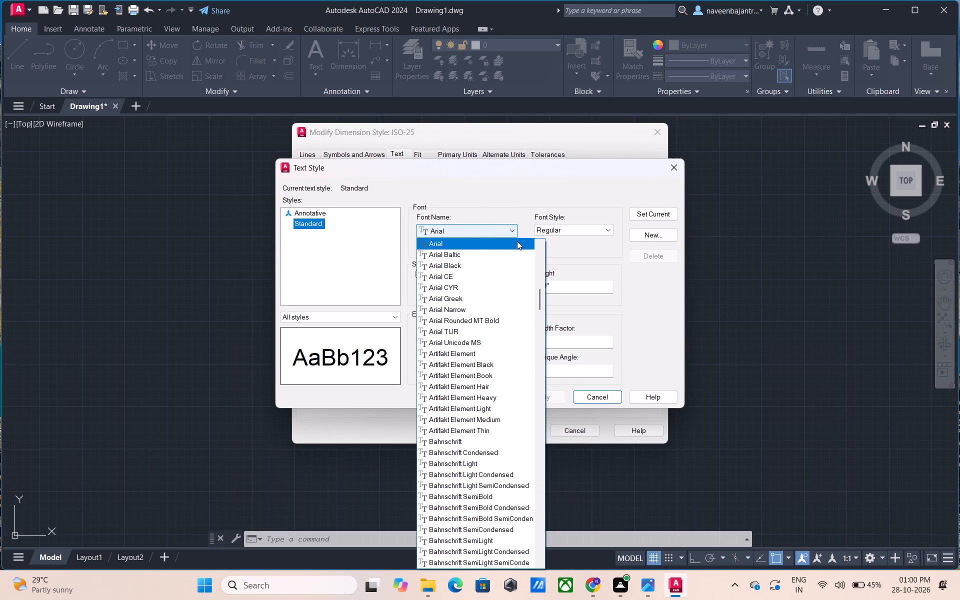
{"action": "scroll", "coordinate": [538, 258], "scroll_direction": "down", "scroll_amount": 1}
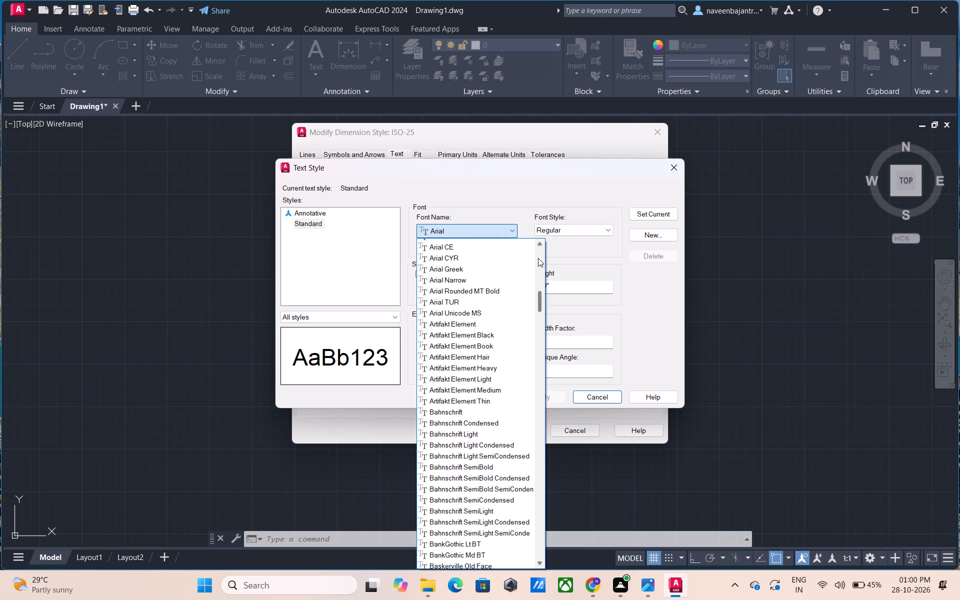
{"action": "scroll", "coordinate": [538, 258], "scroll_direction": "down", "scroll_amount": 1}
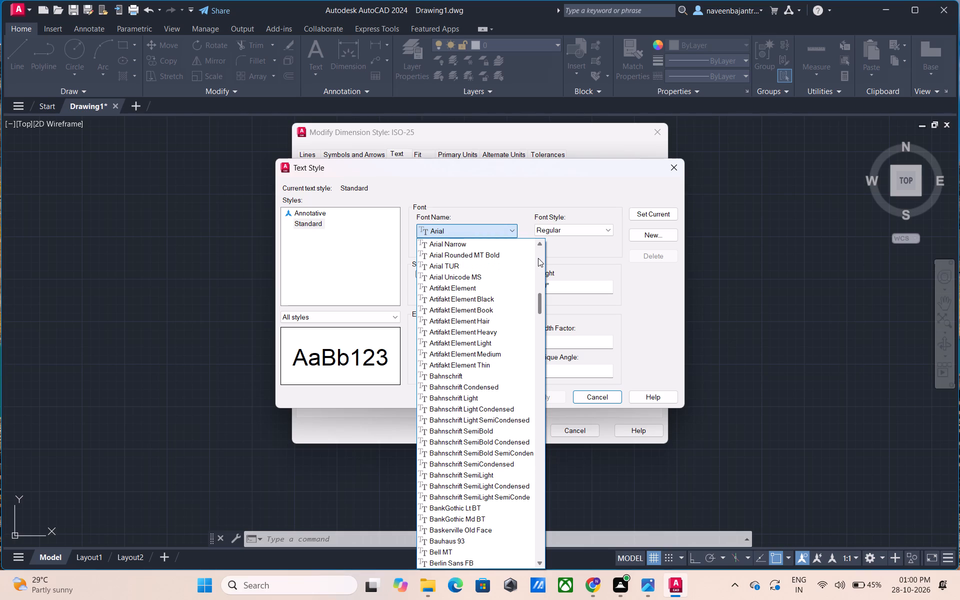
{"action": "triple_click", "coordinate": [538, 243]}
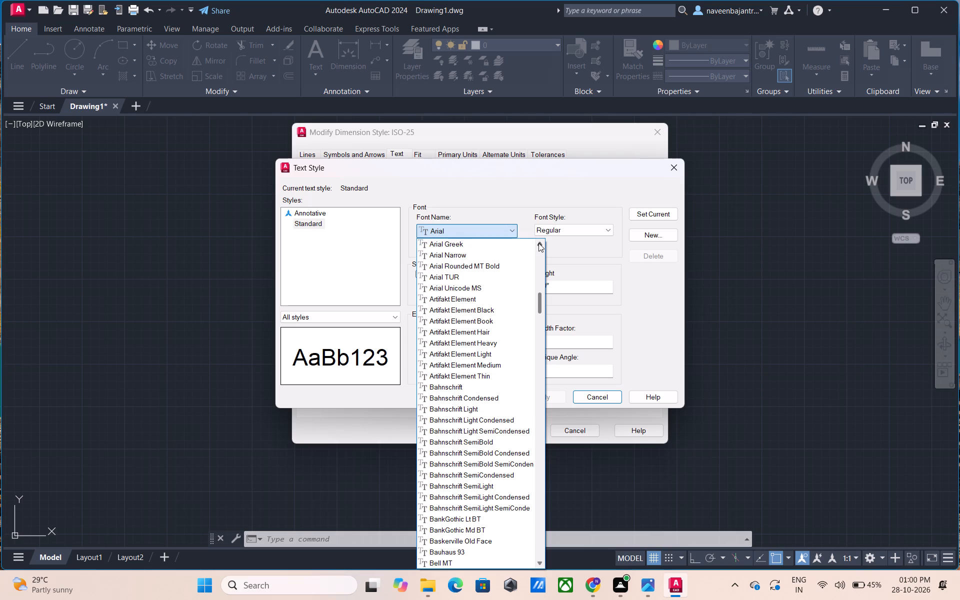
{"action": "double_click", "coordinate": [538, 243]}
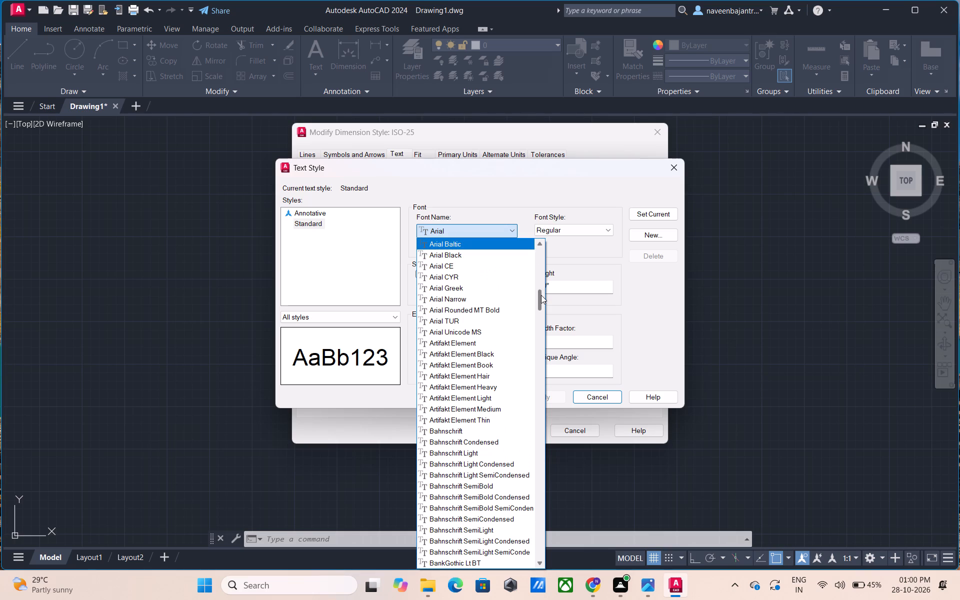
{"action": "left_click_drag", "start_coordinate": [541, 295], "coordinate": [536, 556]}
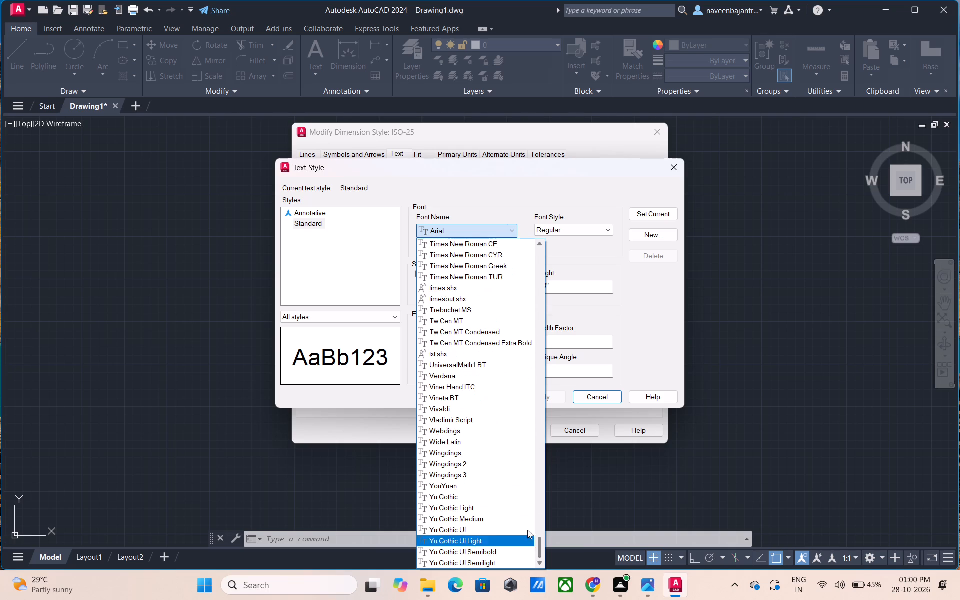
{"action": "left_click", "coordinate": [541, 246]}
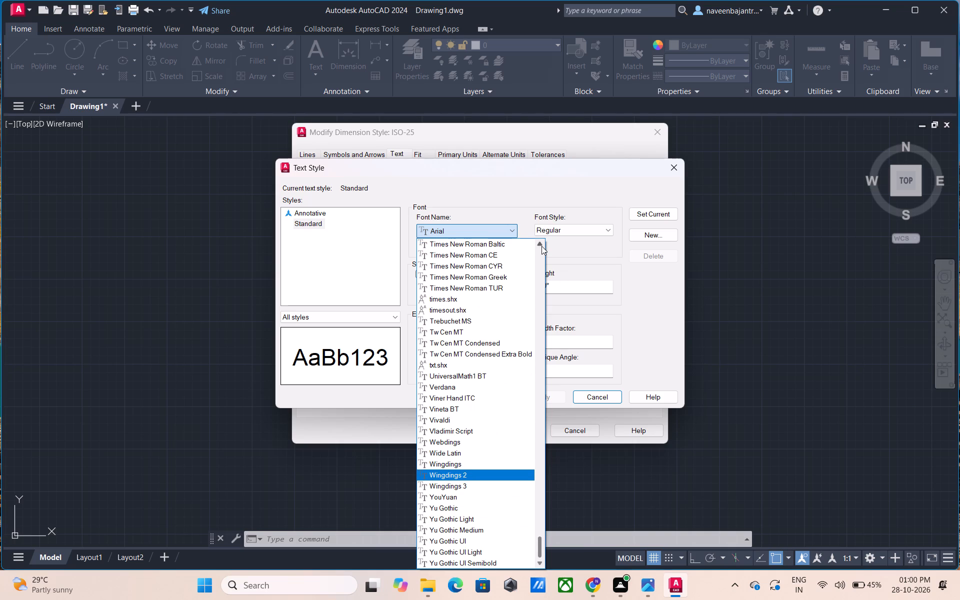
{"action": "left_click", "coordinate": [541, 246]}
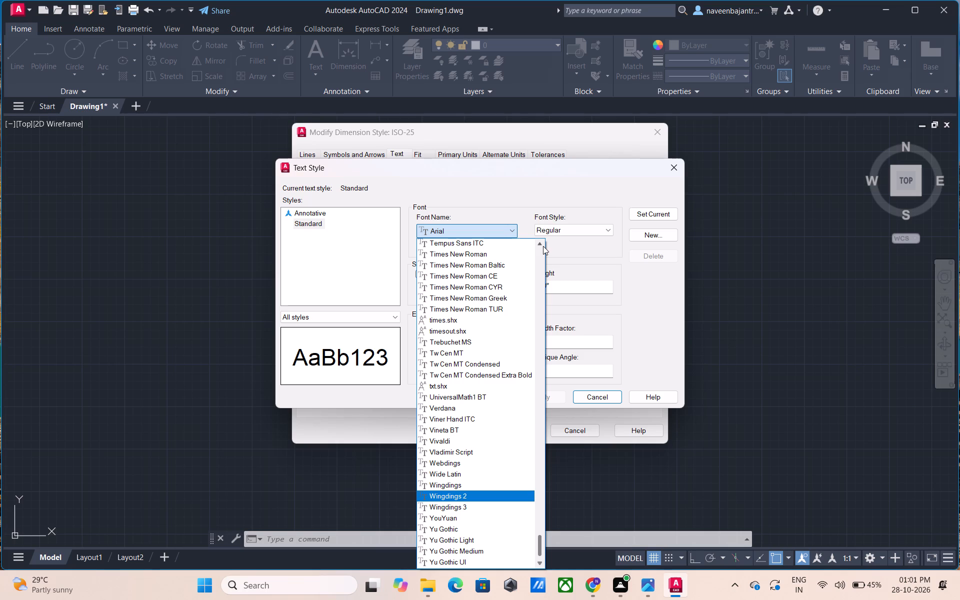
{"action": "left_click", "coordinate": [543, 245]}
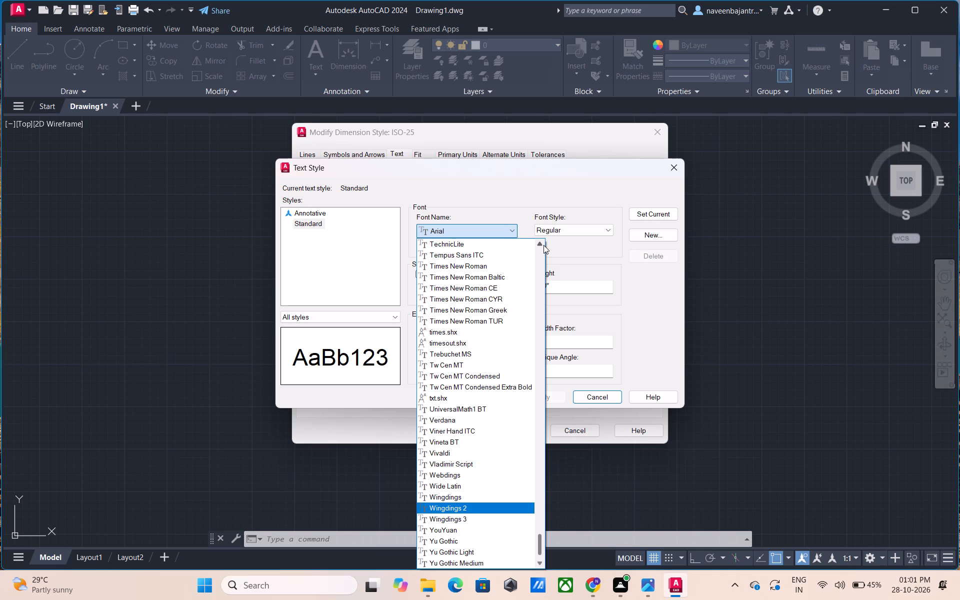
{"action": "left_click", "coordinate": [543, 245]}
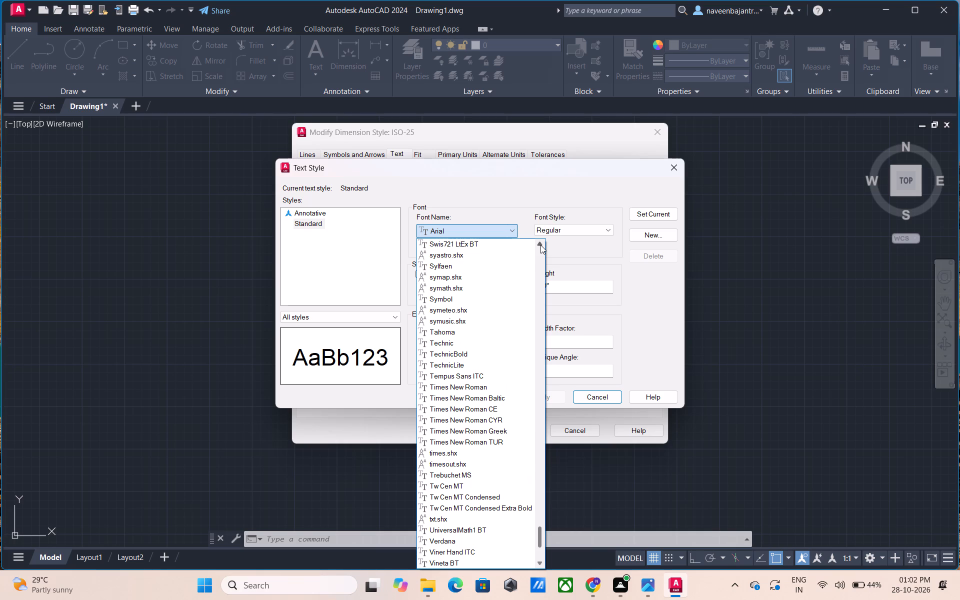
{"action": "left_click", "coordinate": [540, 245]}
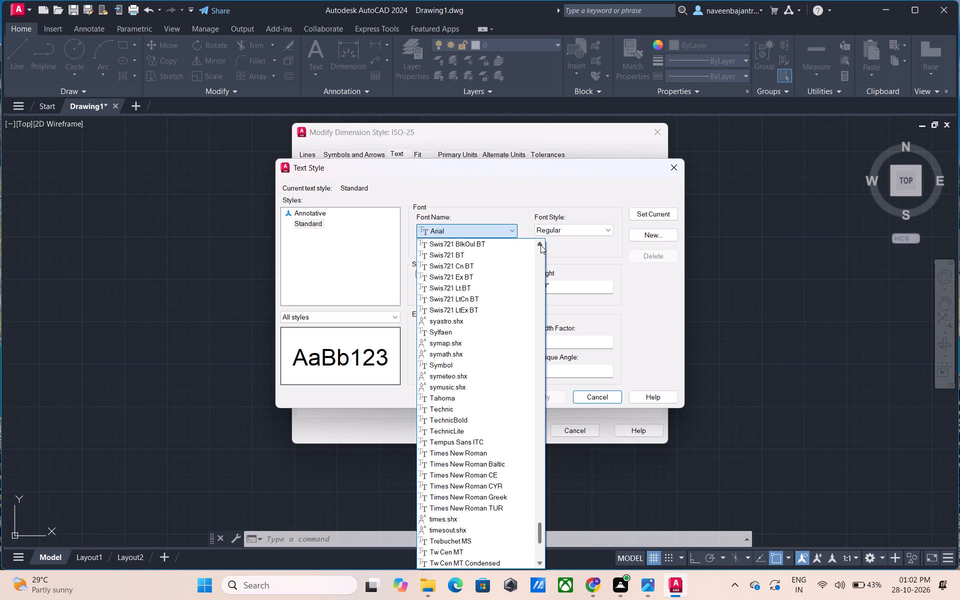
{"action": "left_click", "coordinate": [540, 245]}
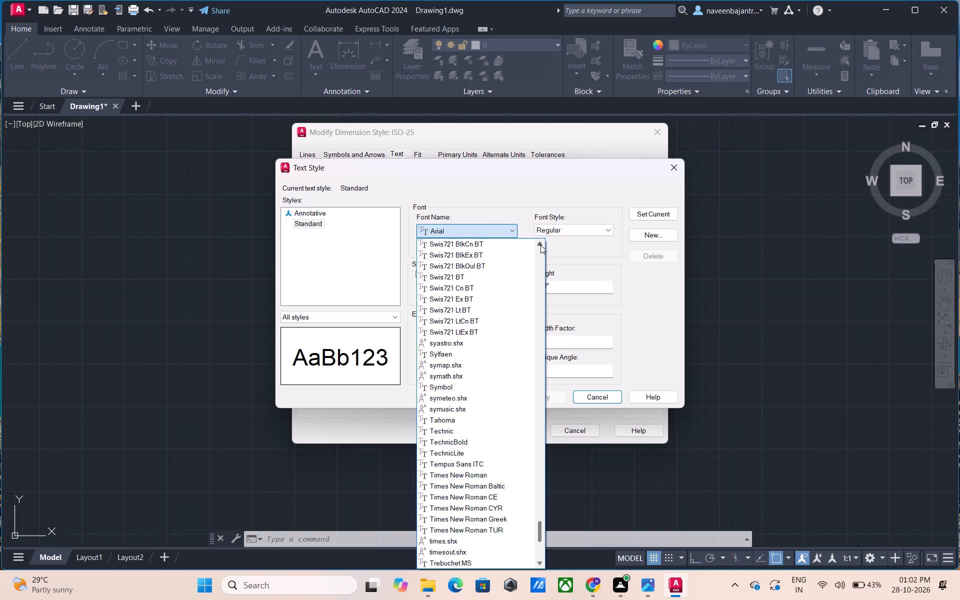
{"action": "left_click", "coordinate": [540, 245]}
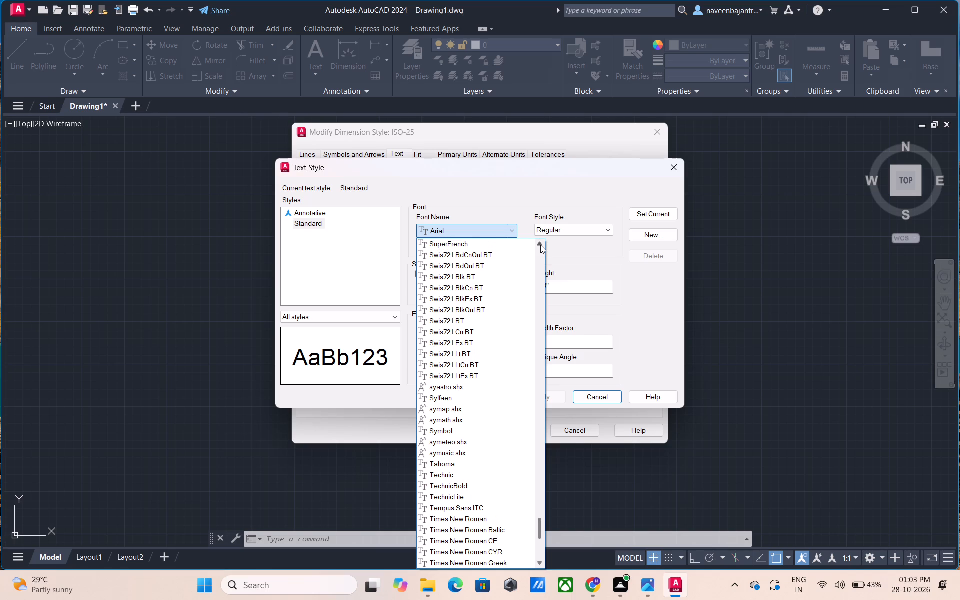
{"action": "left_click", "coordinate": [540, 245]}
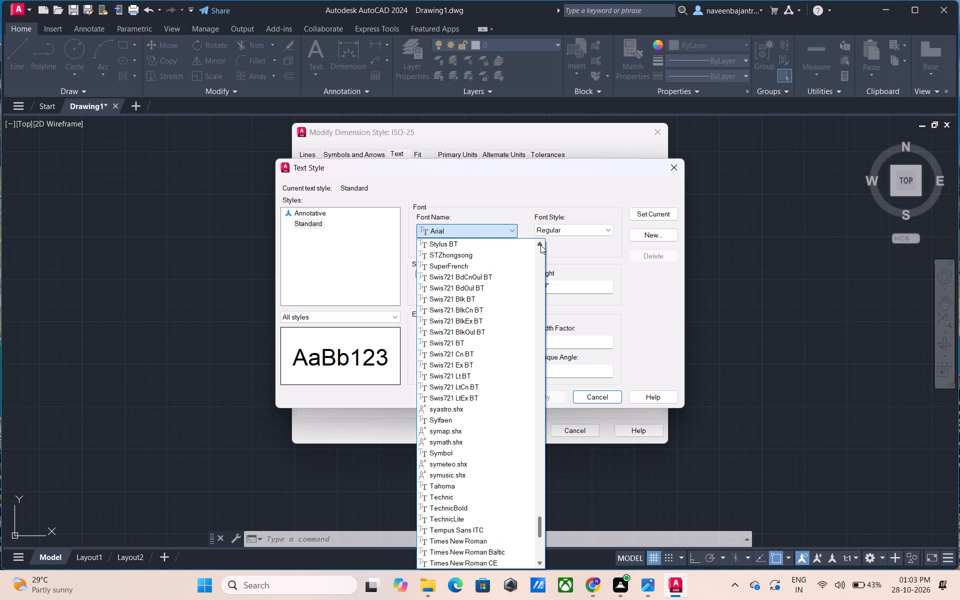
{"action": "left_click", "coordinate": [540, 245]}
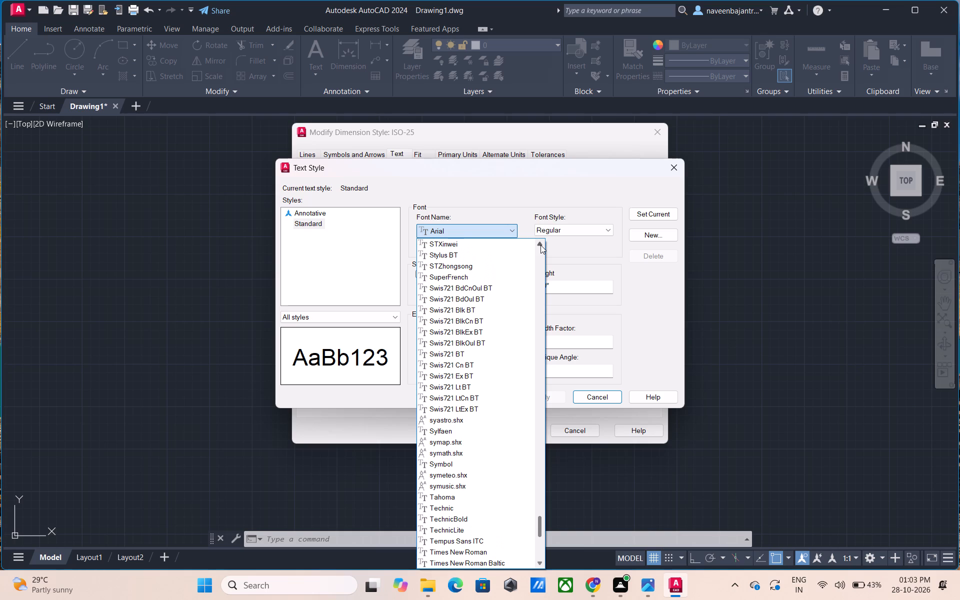
{"action": "left_click", "coordinate": [540, 245]}
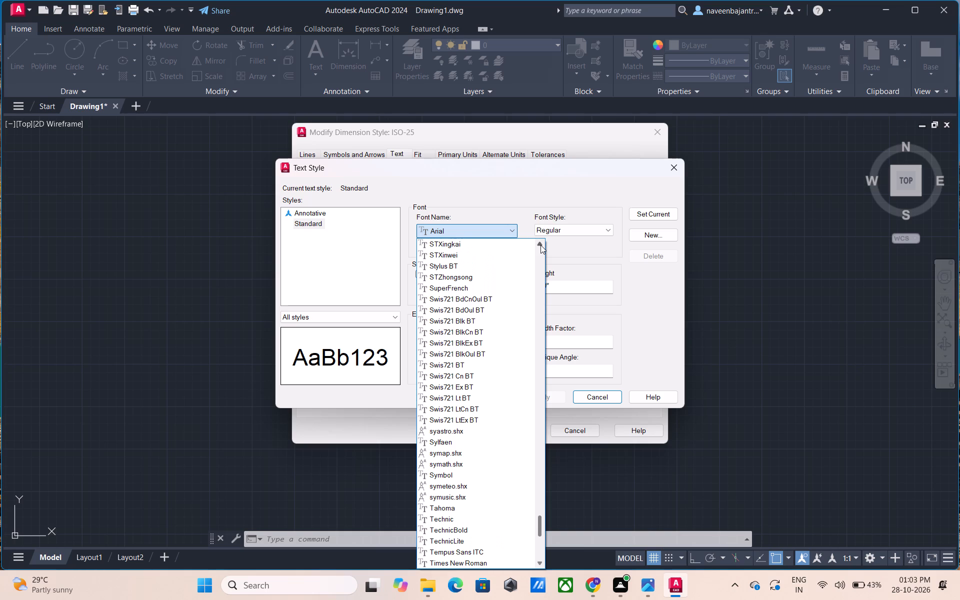
{"action": "left_click", "coordinate": [540, 245]}
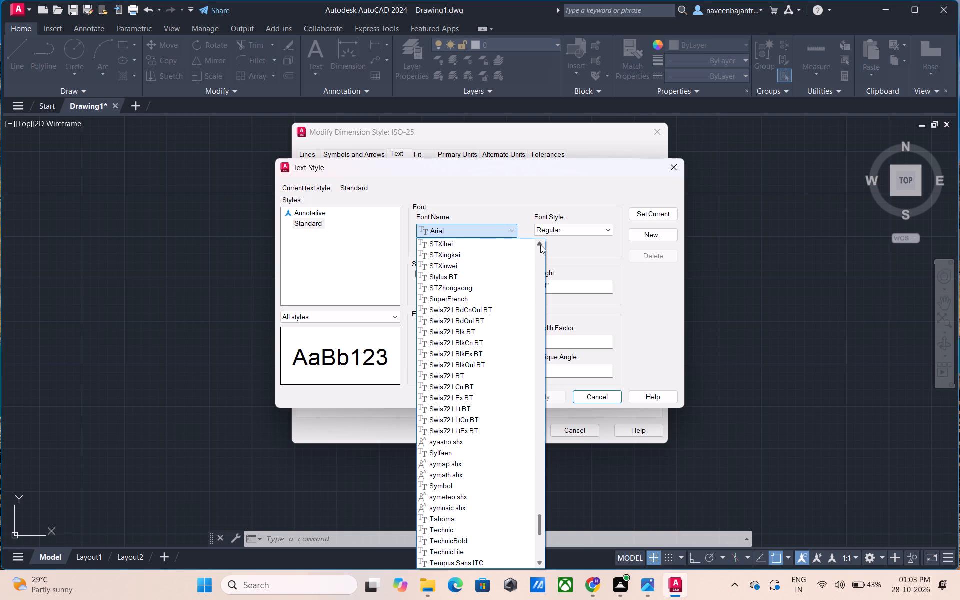
{"action": "left_click", "coordinate": [540, 245]}
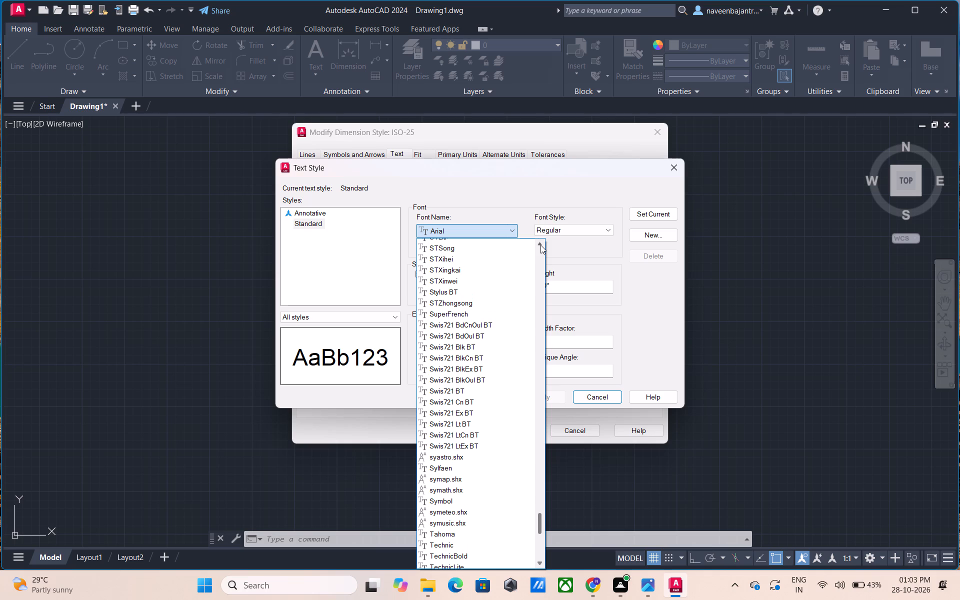
{"action": "left_click", "coordinate": [540, 245]}
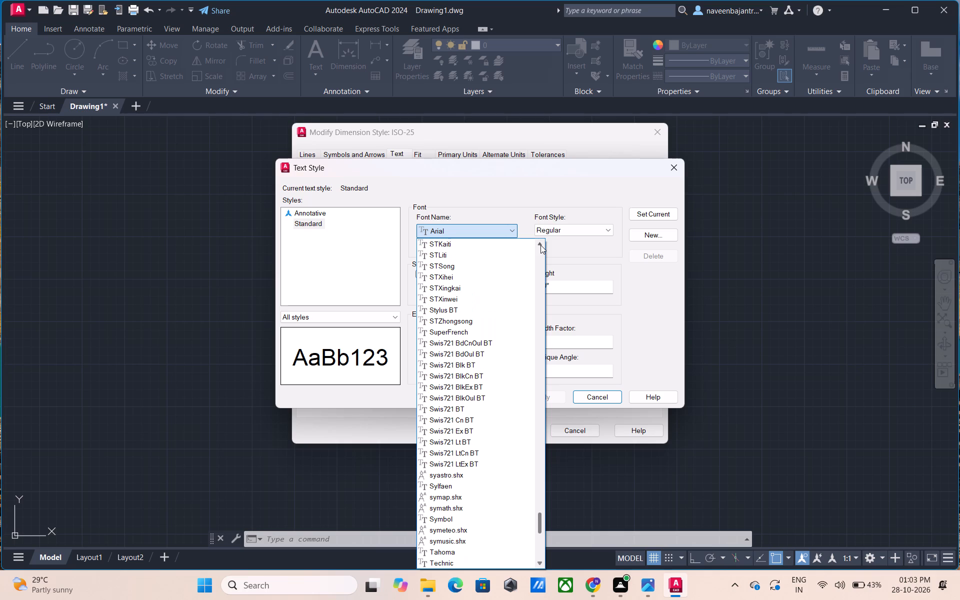
{"action": "left_click", "coordinate": [540, 245]}
{"action": "left_click", "coordinate": [540, 245]}
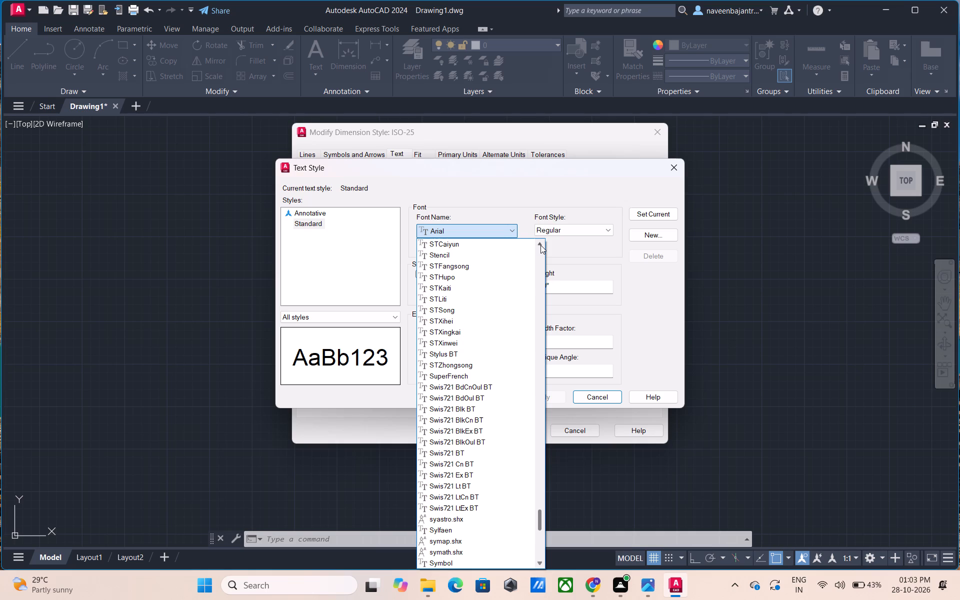
{"action": "left_click", "coordinate": [540, 245]}
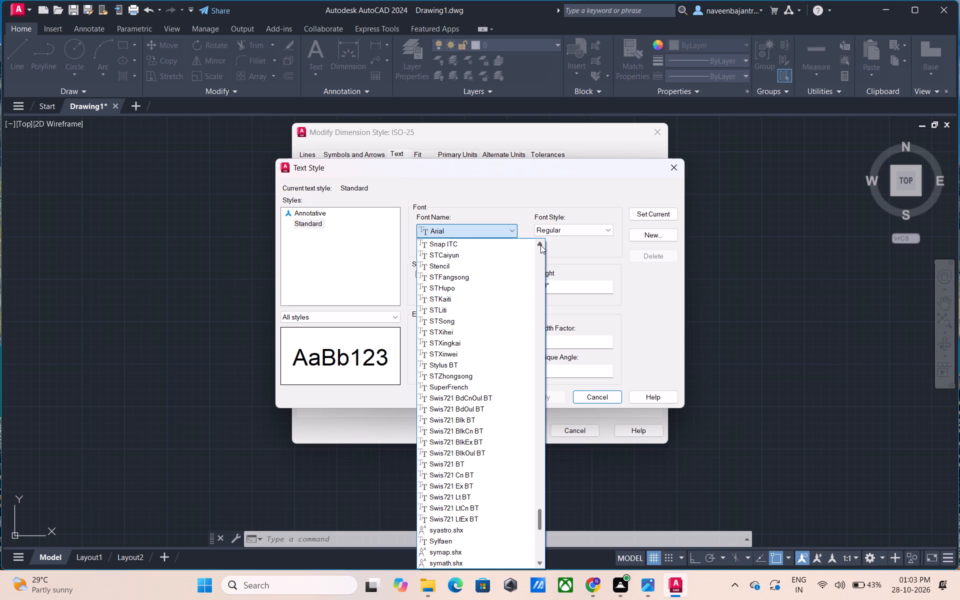
{"action": "left_click", "coordinate": [540, 245]}
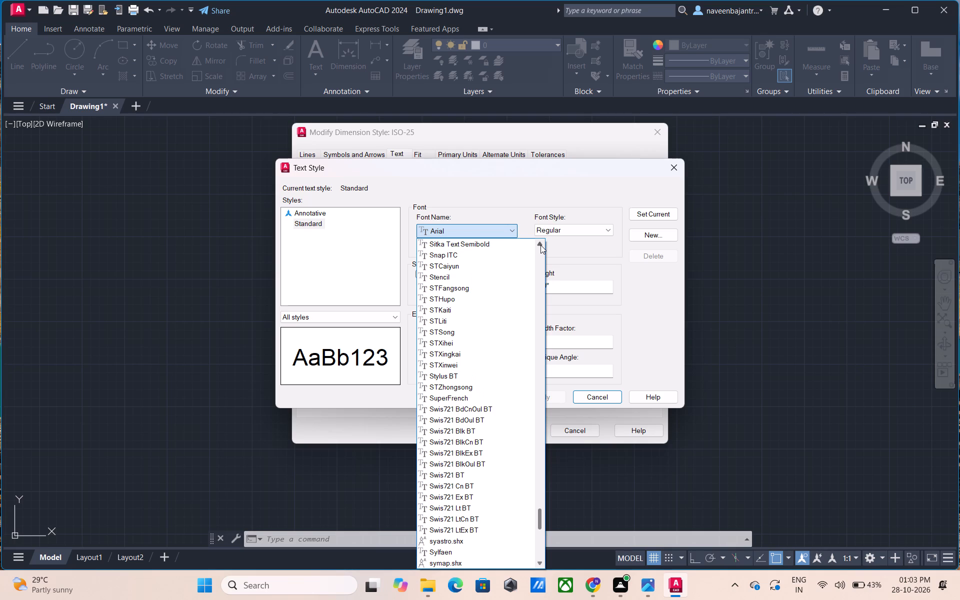
{"action": "left_click", "coordinate": [540, 245]}
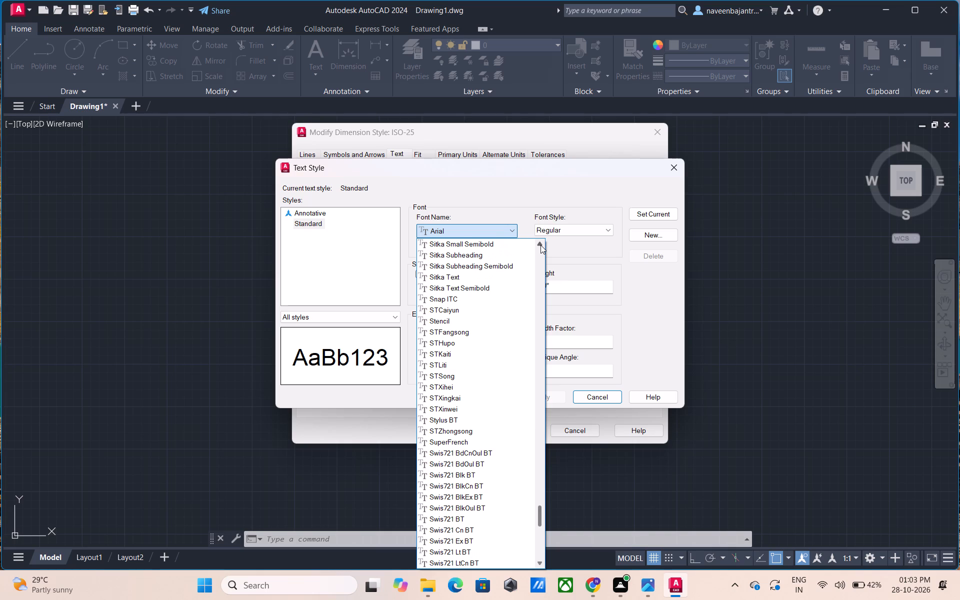
{"action": "left_click", "coordinate": [540, 245]}
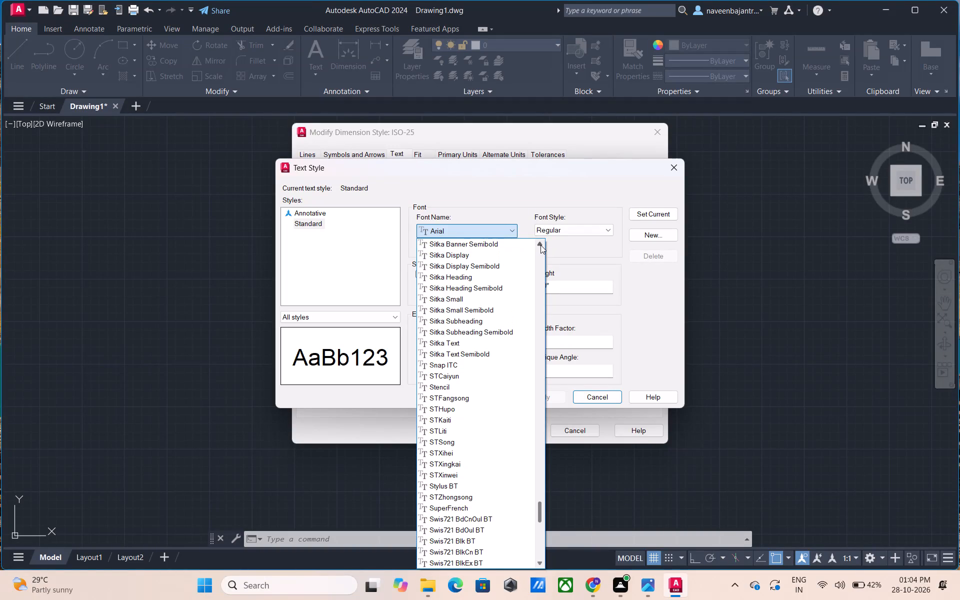
{"action": "left_click", "coordinate": [540, 245]}
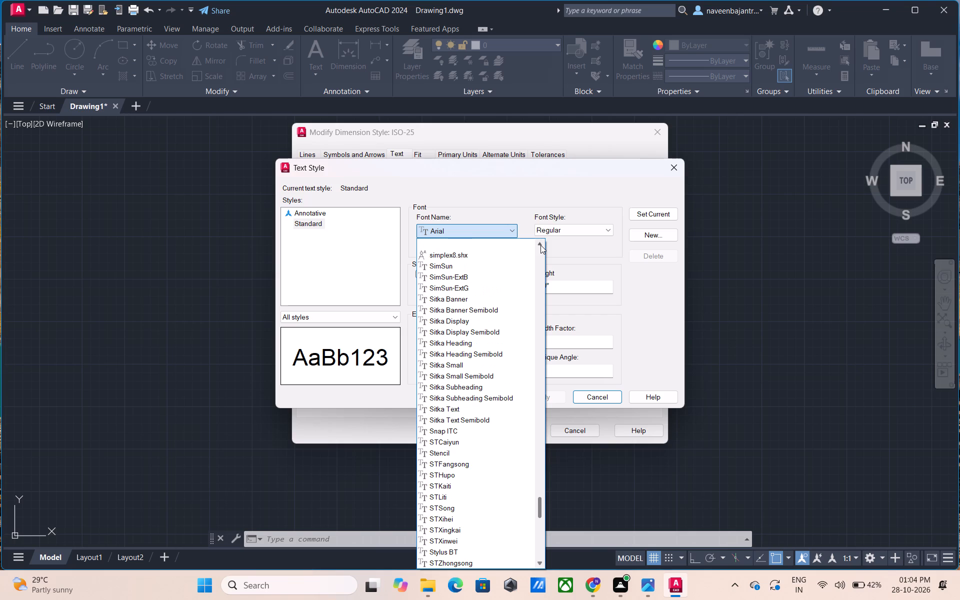
{"action": "left_click", "coordinate": [540, 245]}
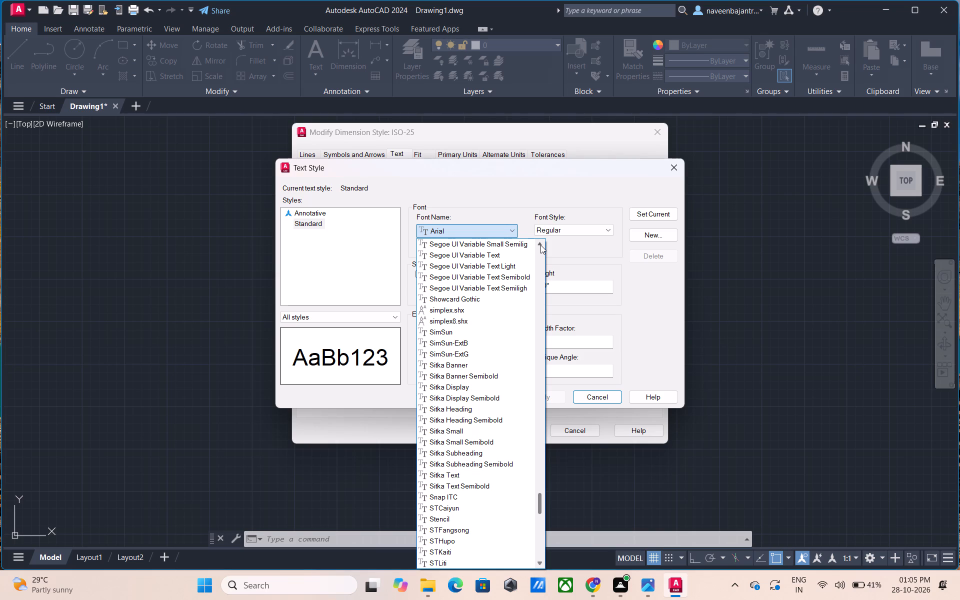
{"action": "left_click", "coordinate": [540, 245]}
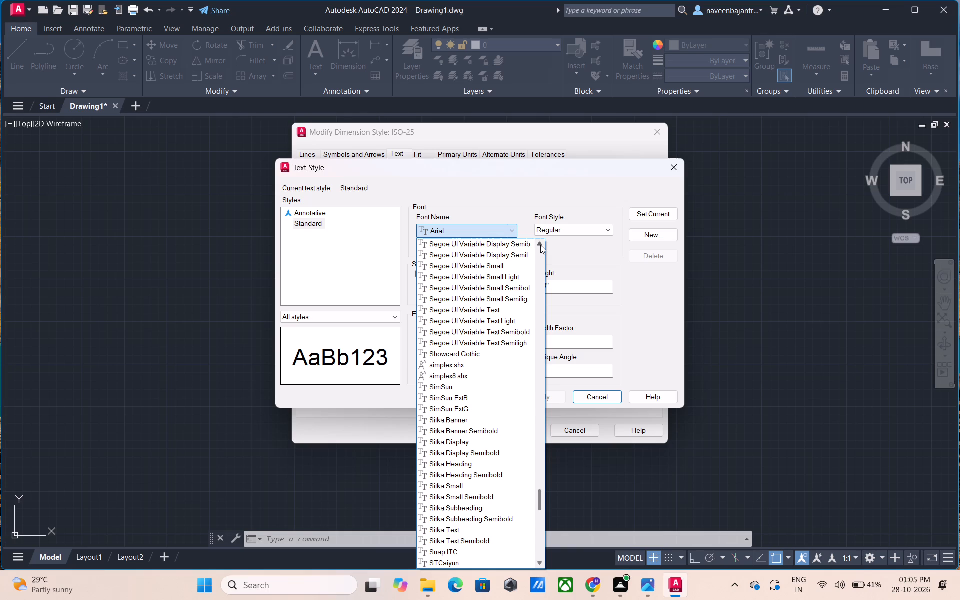
{"action": "left_click", "coordinate": [540, 245]}
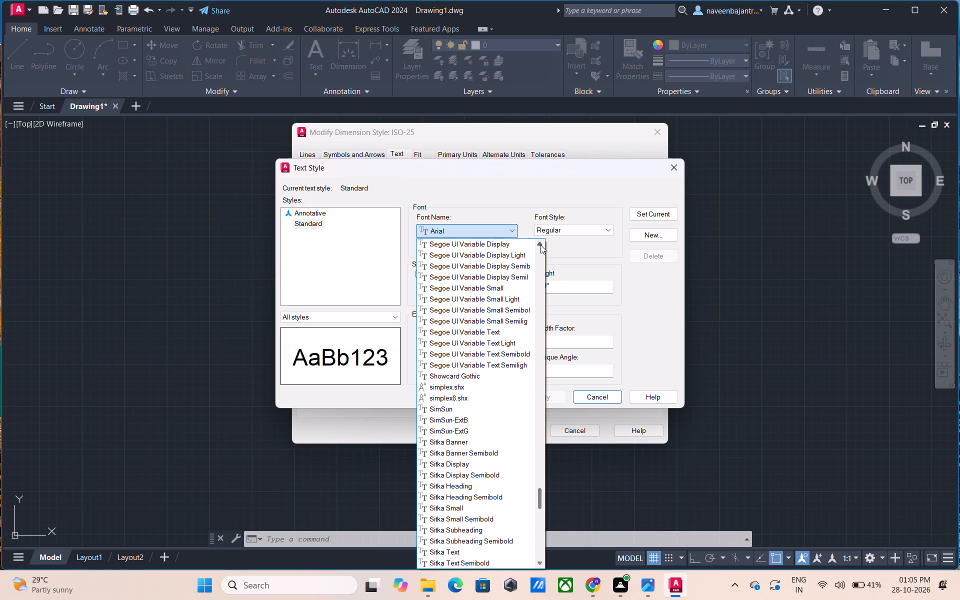
{"action": "left_click", "coordinate": [540, 245]}
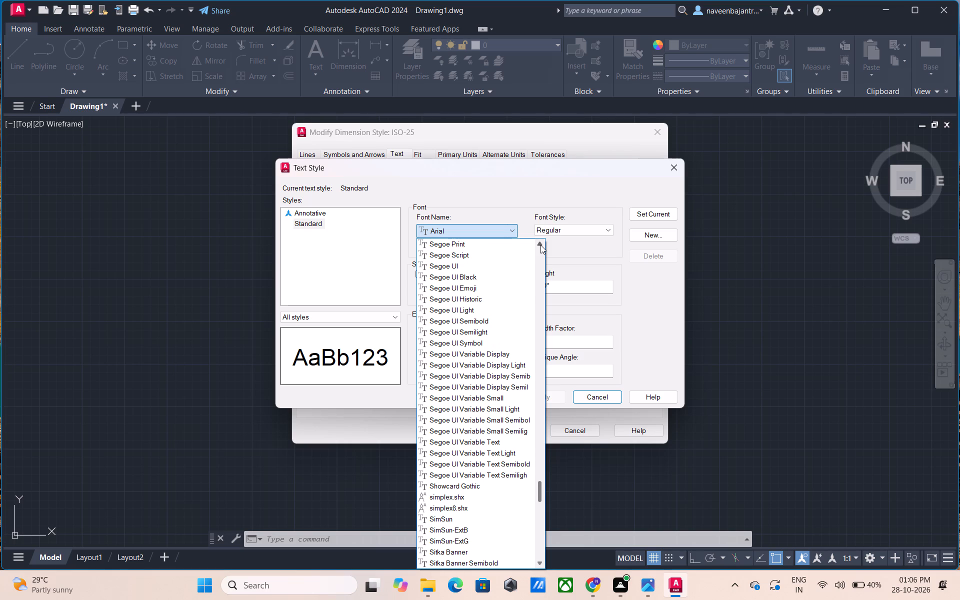
{"action": "left_click", "coordinate": [540, 245]}
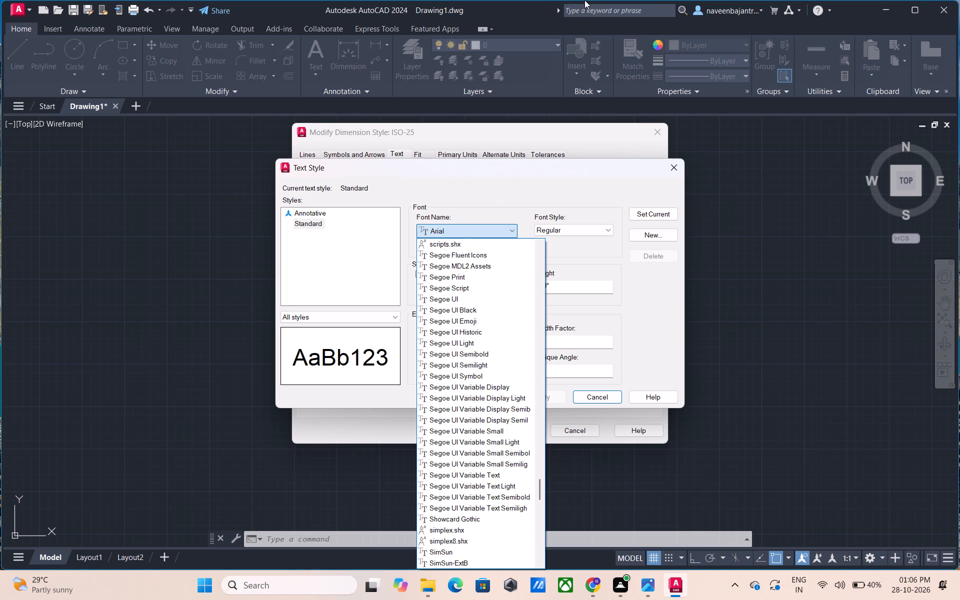
{"action": "left_click", "coordinate": [539, 246]}
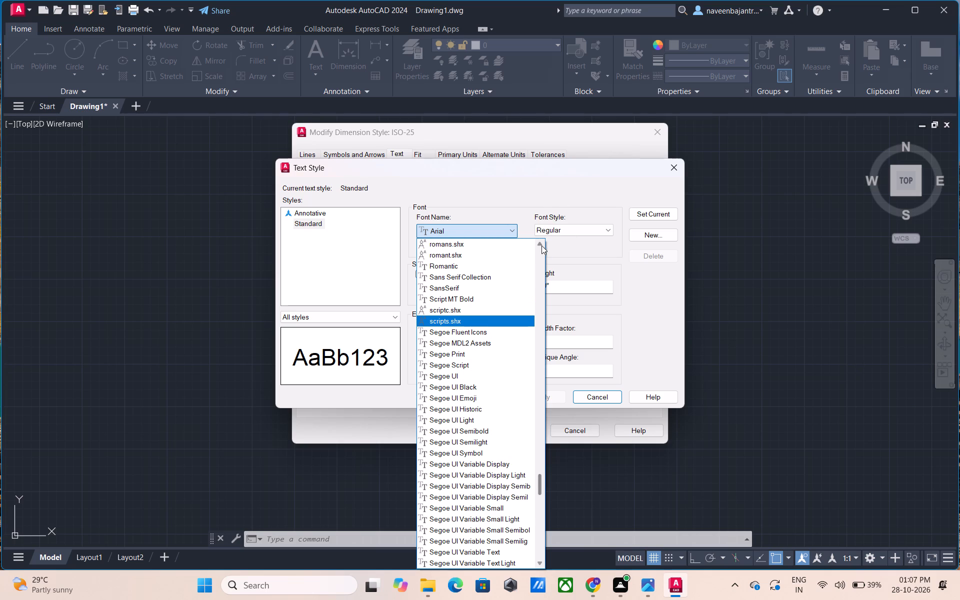
{"action": "left_click", "coordinate": [541, 244]}
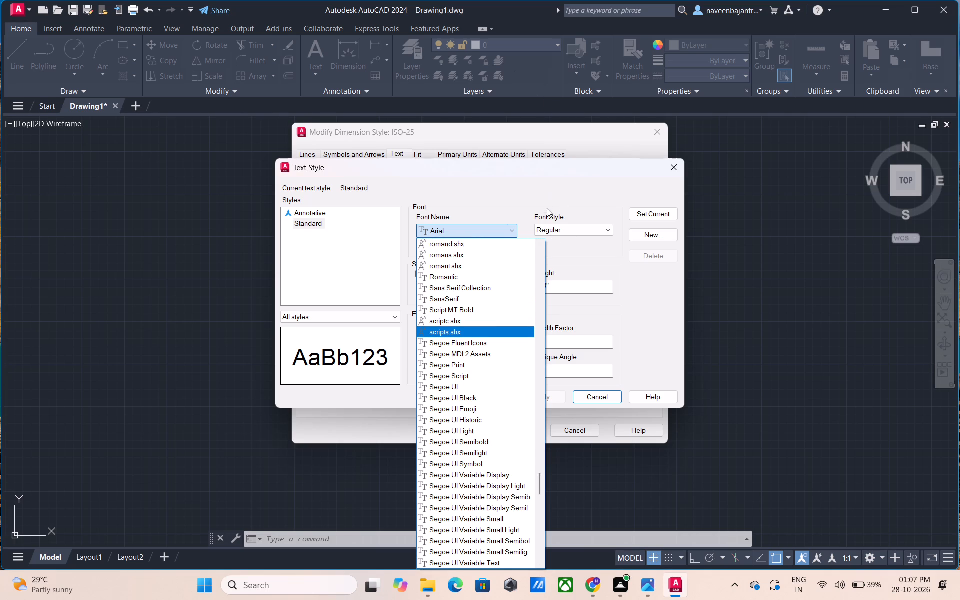
Look further back through the available fonts for the Standard text style, from the S and R fonts up to the MS fonts.
{"action": "left_click", "coordinate": [539, 242]}
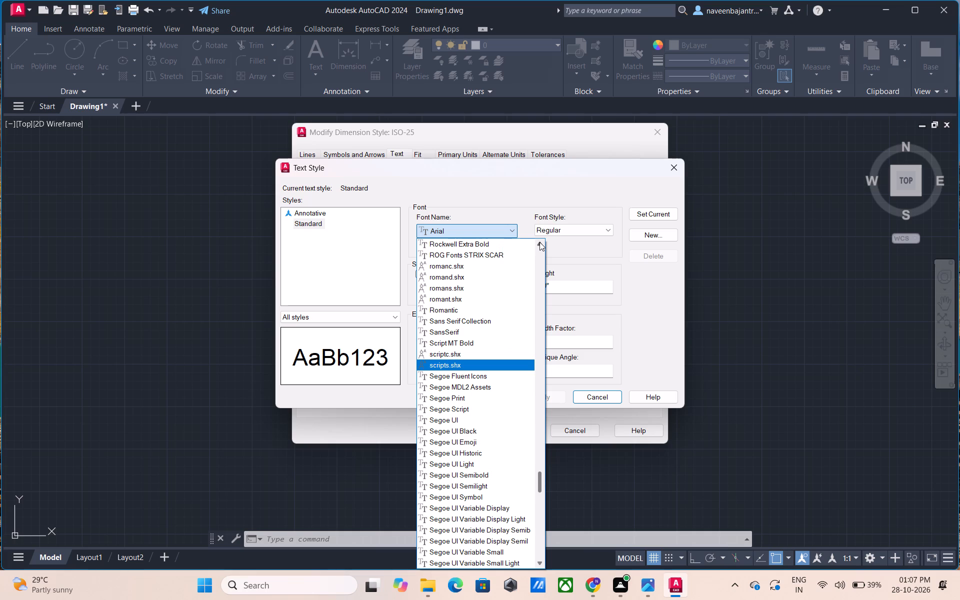
{"action": "left_click", "coordinate": [539, 242]}
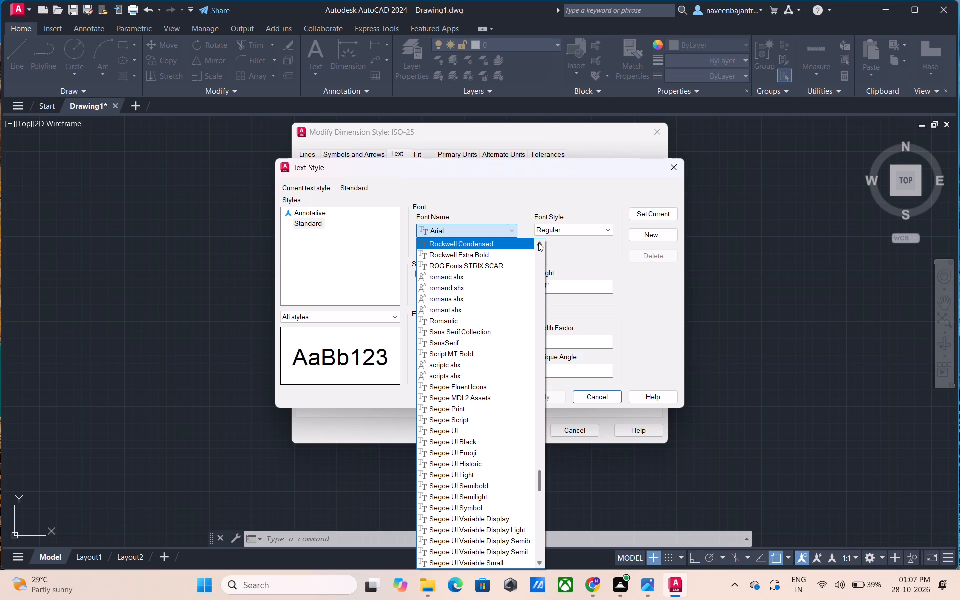
{"action": "left_click", "coordinate": [539, 242]}
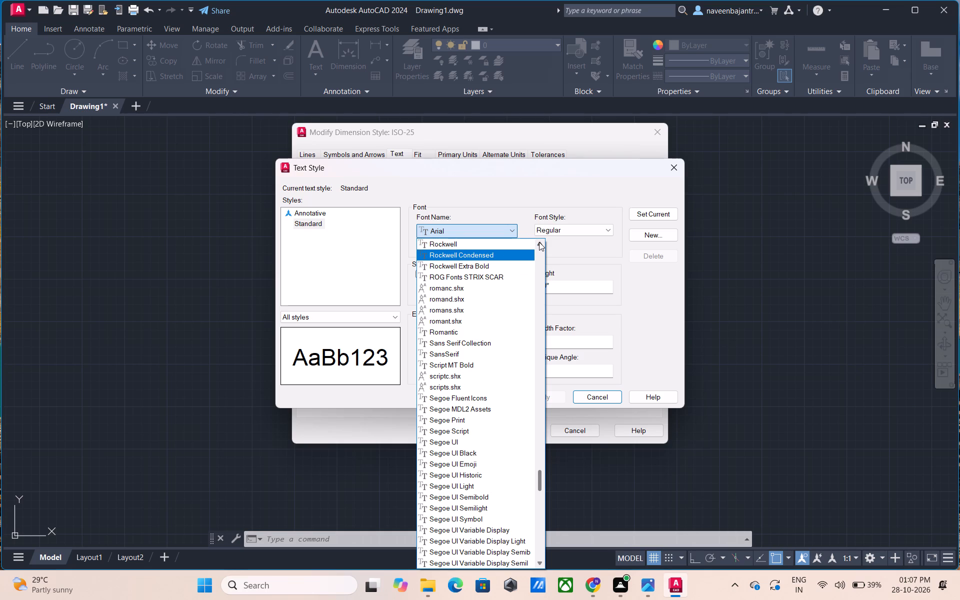
{"action": "left_click", "coordinate": [539, 242]}
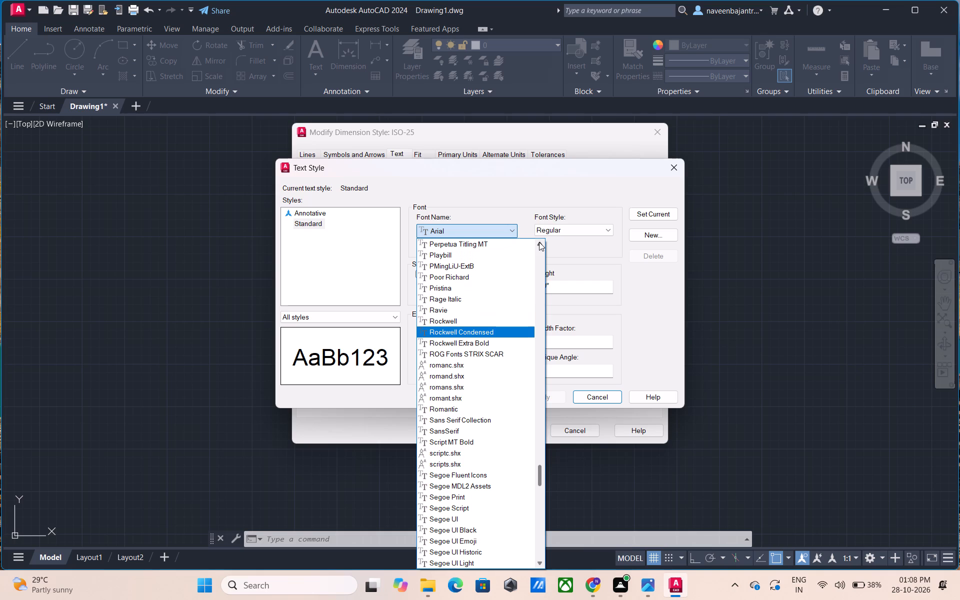
{"action": "left_click", "coordinate": [539, 242]}
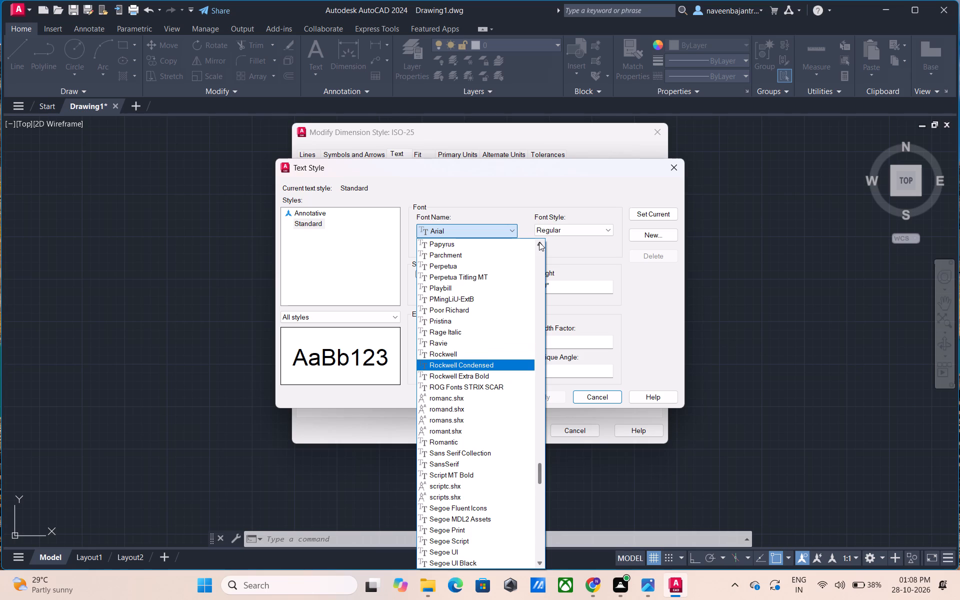
{"action": "left_click", "coordinate": [539, 242]}
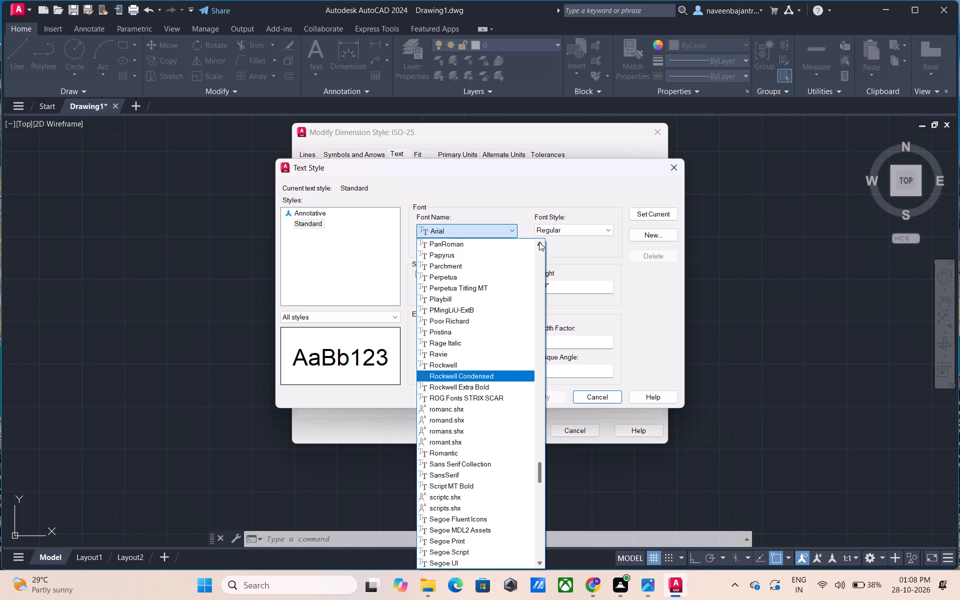
{"action": "left_click", "coordinate": [539, 242]}
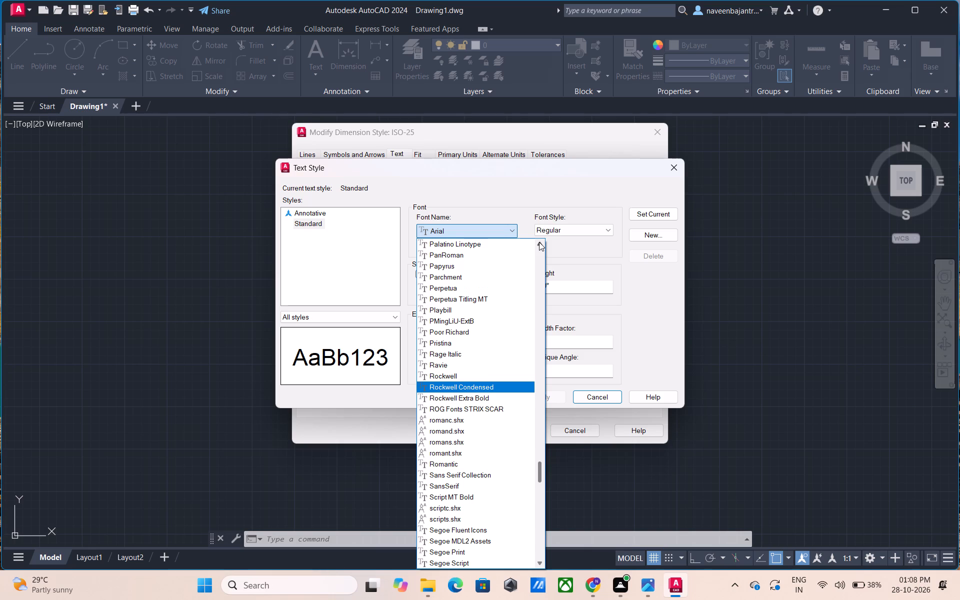
{"action": "left_click", "coordinate": [539, 242]}
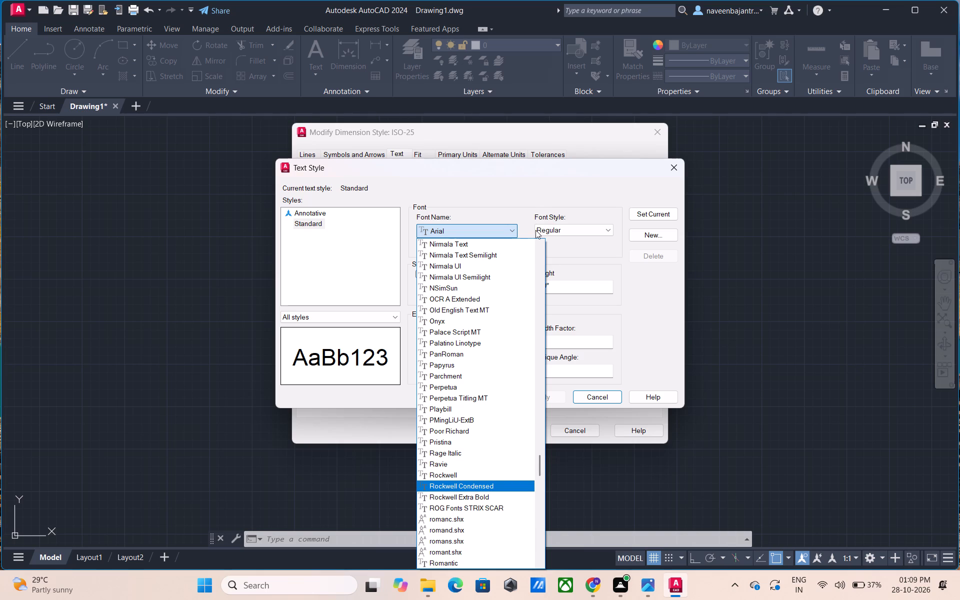
{"action": "left_click", "coordinate": [540, 242]}
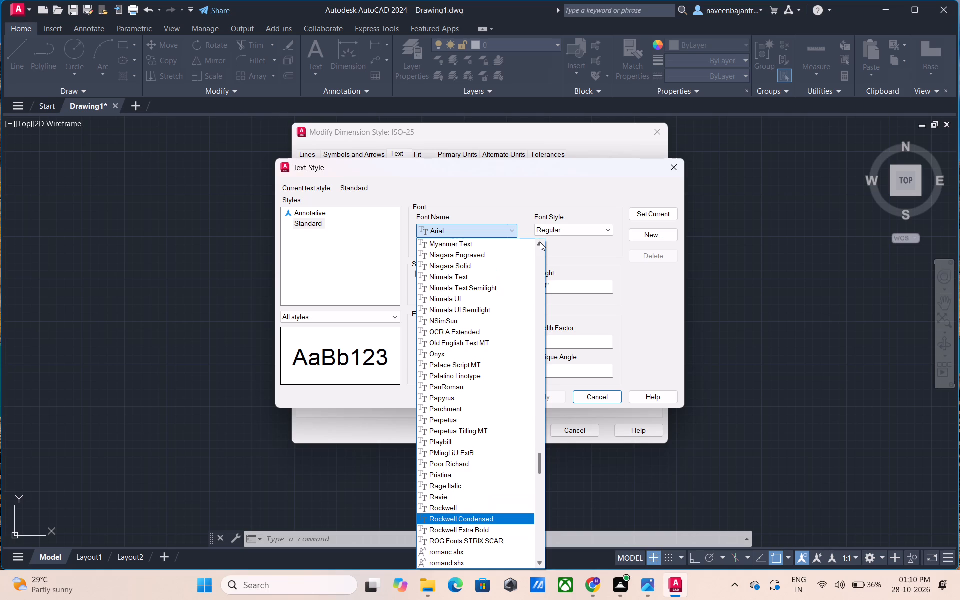
{"action": "left_click", "coordinate": [540, 242]}
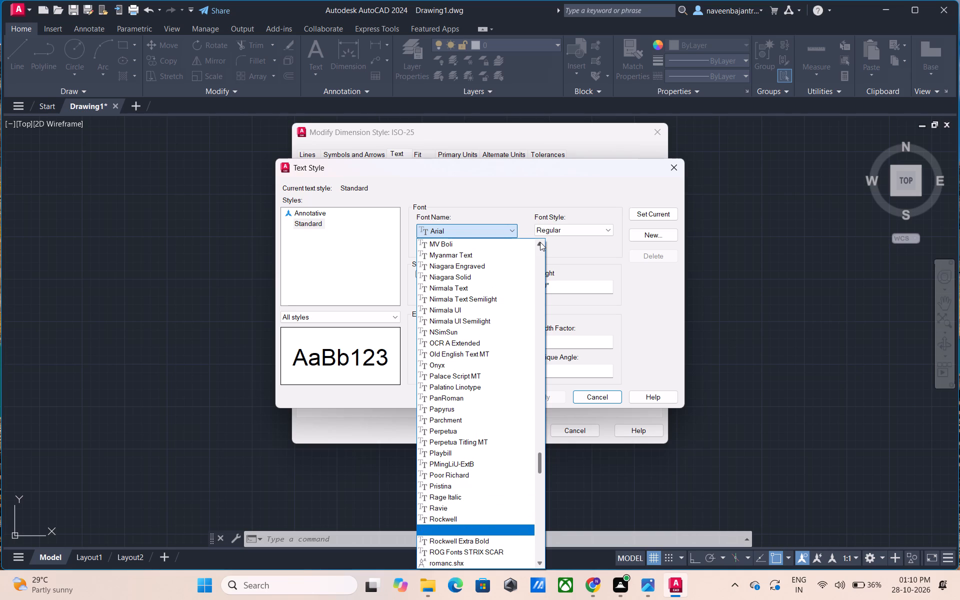
{"action": "left_click", "coordinate": [540, 242]}
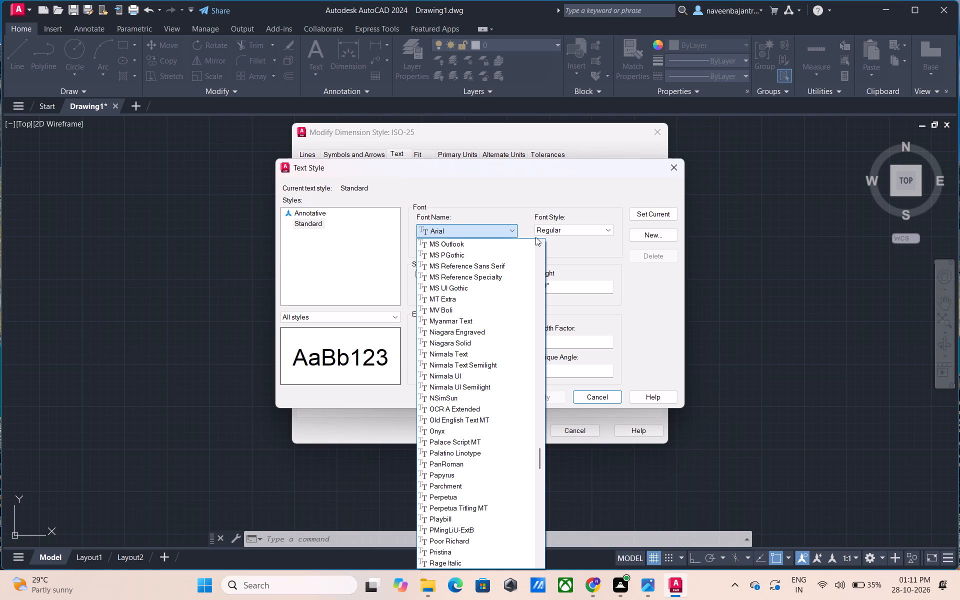
{"action": "left_click", "coordinate": [535, 243]}
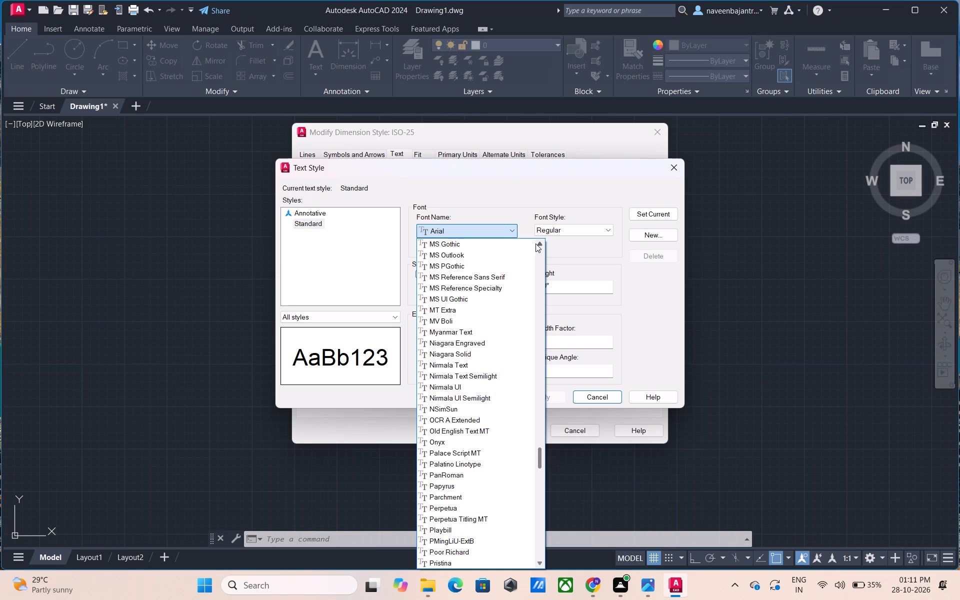
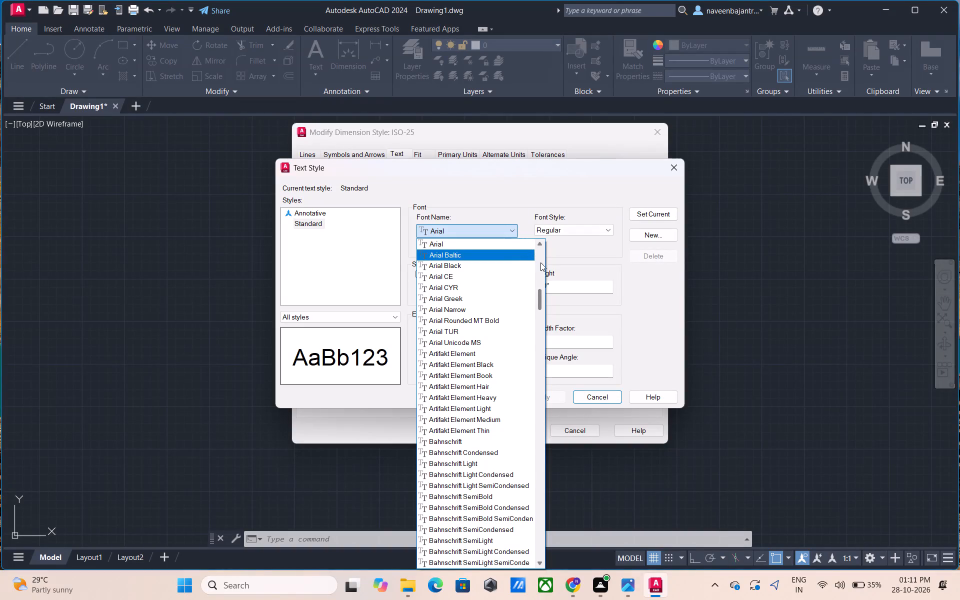
Look through the available fonts for the Standard text style again, from the Yu Gothic fonts near the end back up to the Sitka fonts.
{"action": "left_click_drag", "start_coordinate": [539, 307], "coordinate": [559, 562]}
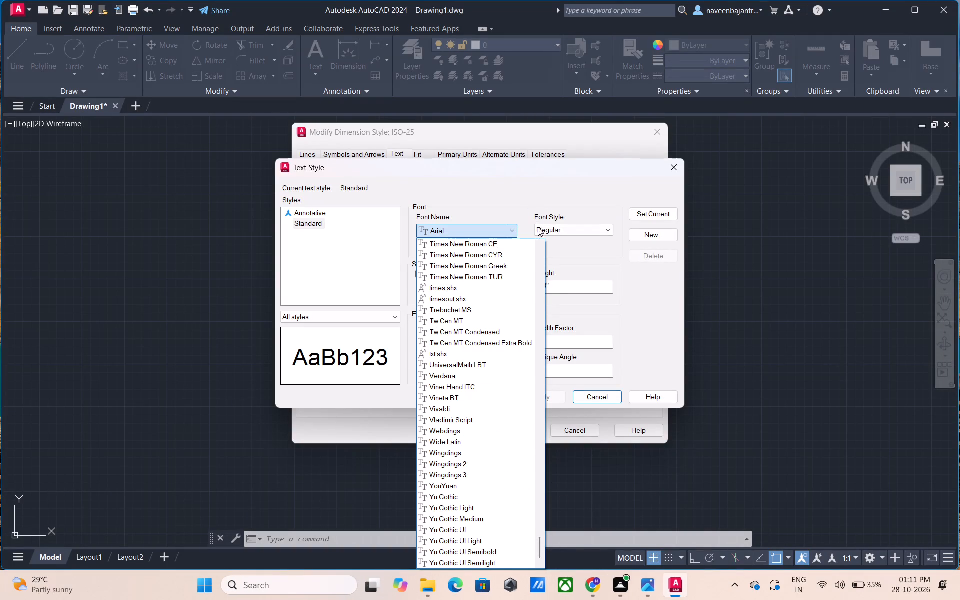
{"action": "left_click", "coordinate": [538, 242]}
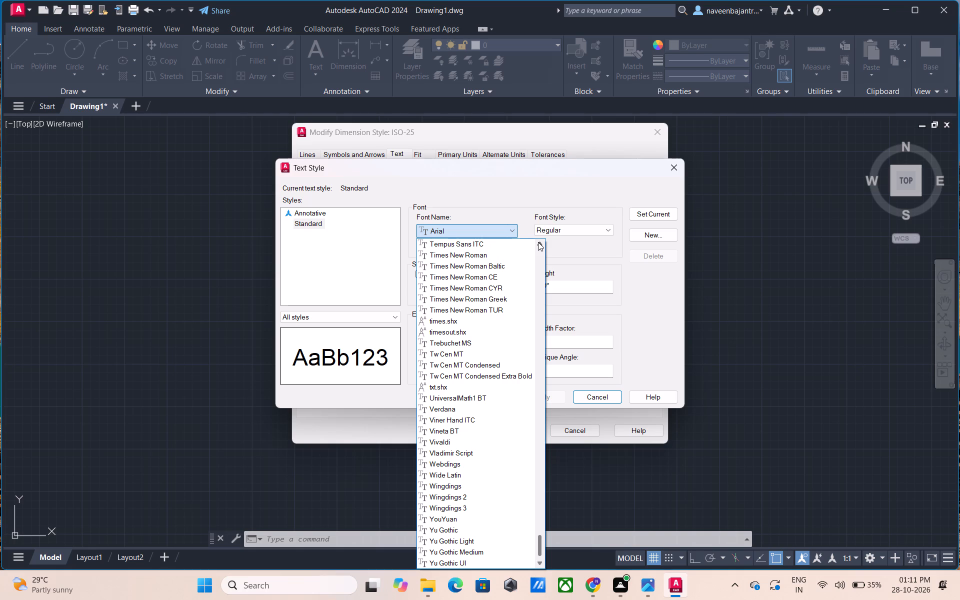
{"action": "left_click", "coordinate": [538, 242]}
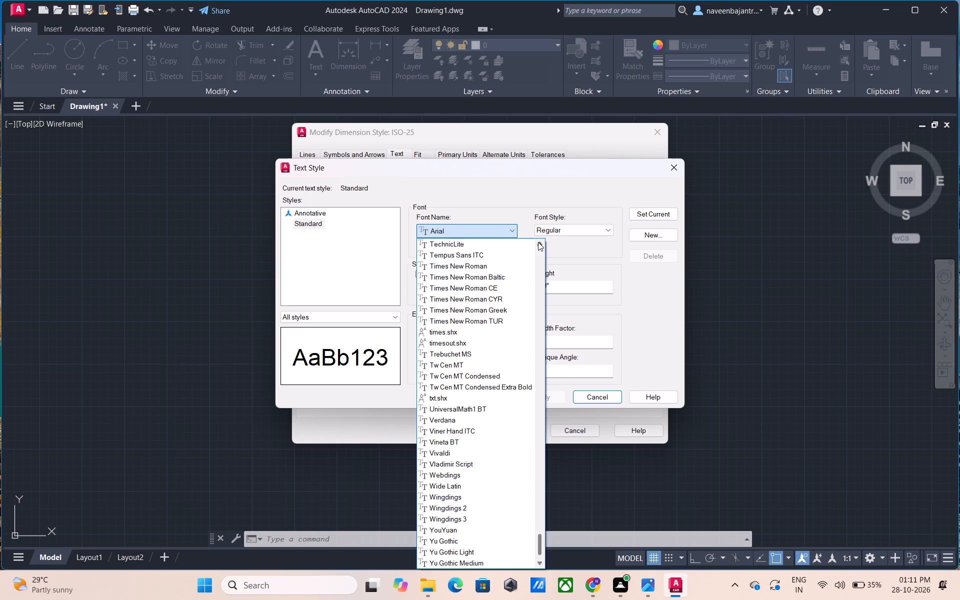
{"action": "left_click", "coordinate": [538, 242]}
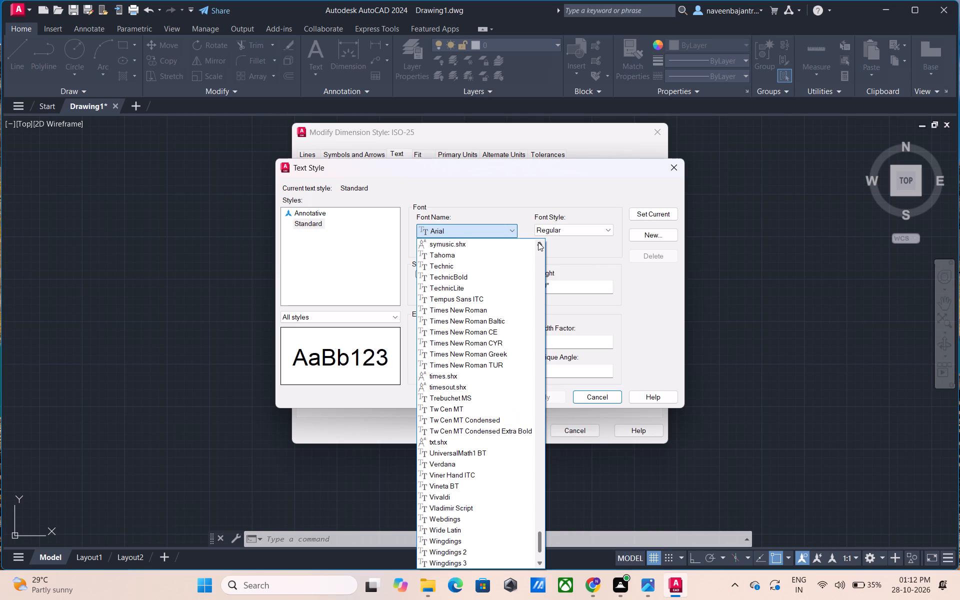
{"action": "left_click", "coordinate": [538, 242]}
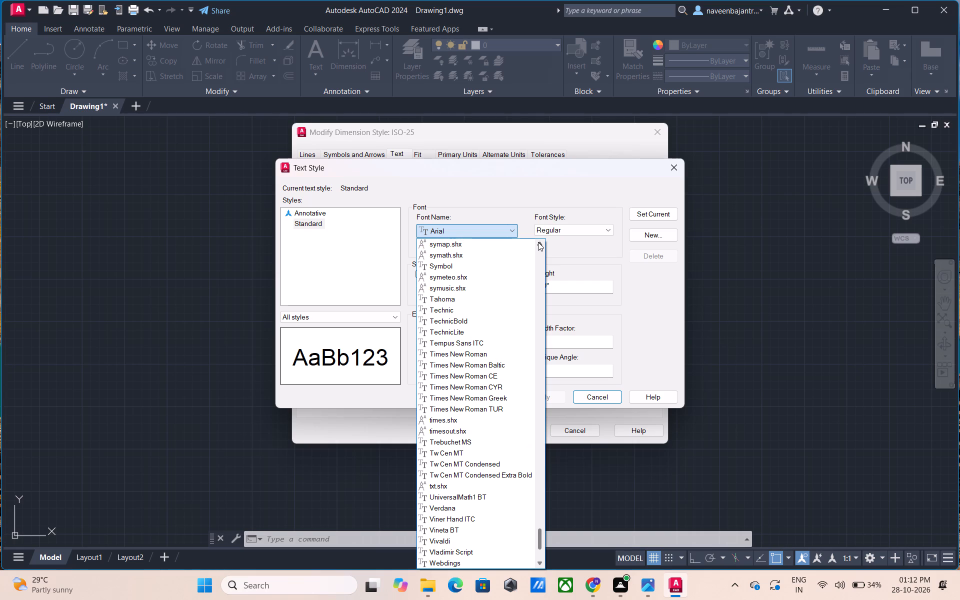
{"action": "left_click", "coordinate": [538, 242]}
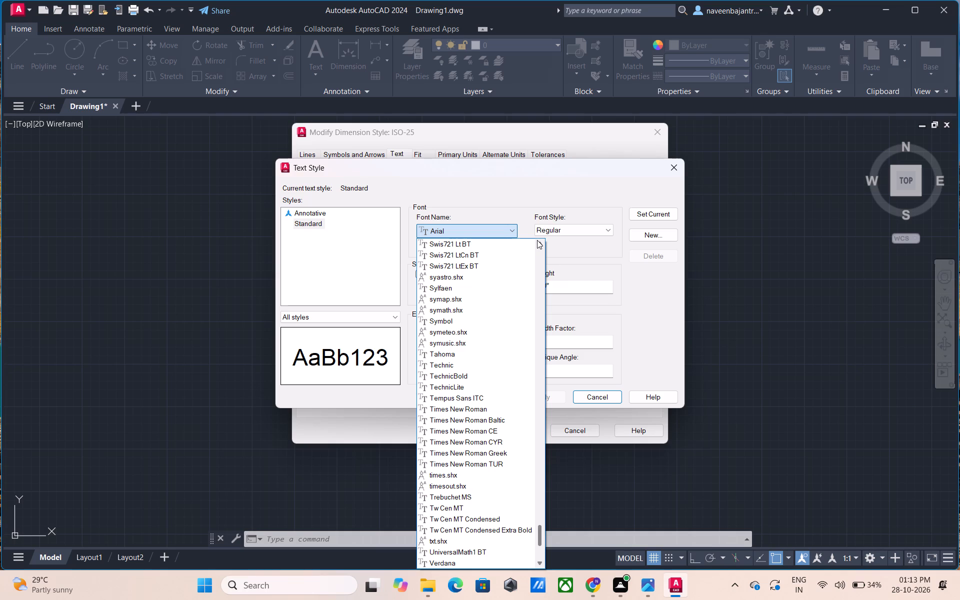
{"action": "left_click", "coordinate": [537, 240]}
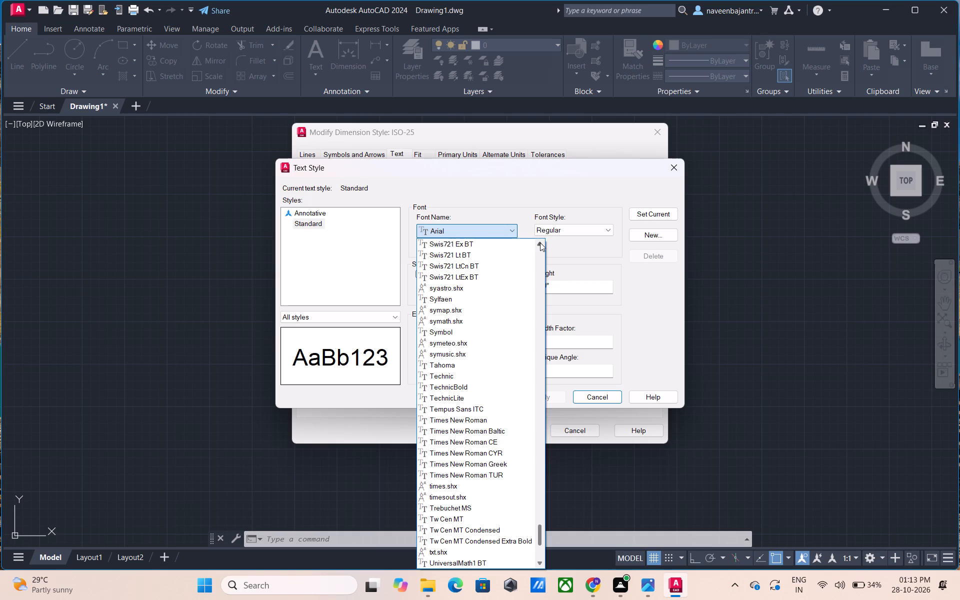
{"action": "left_click", "coordinate": [540, 242]}
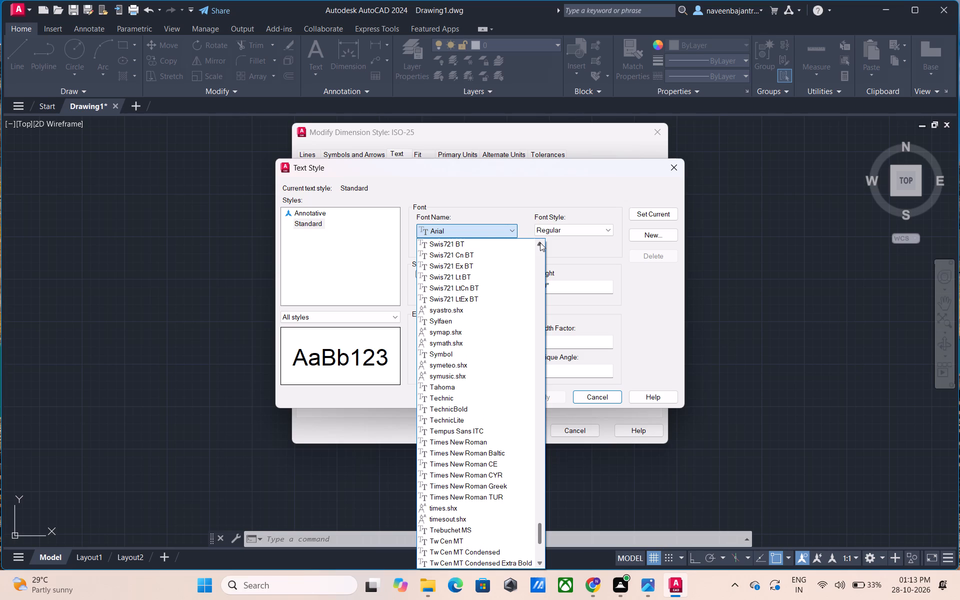
{"action": "left_click", "coordinate": [540, 242]}
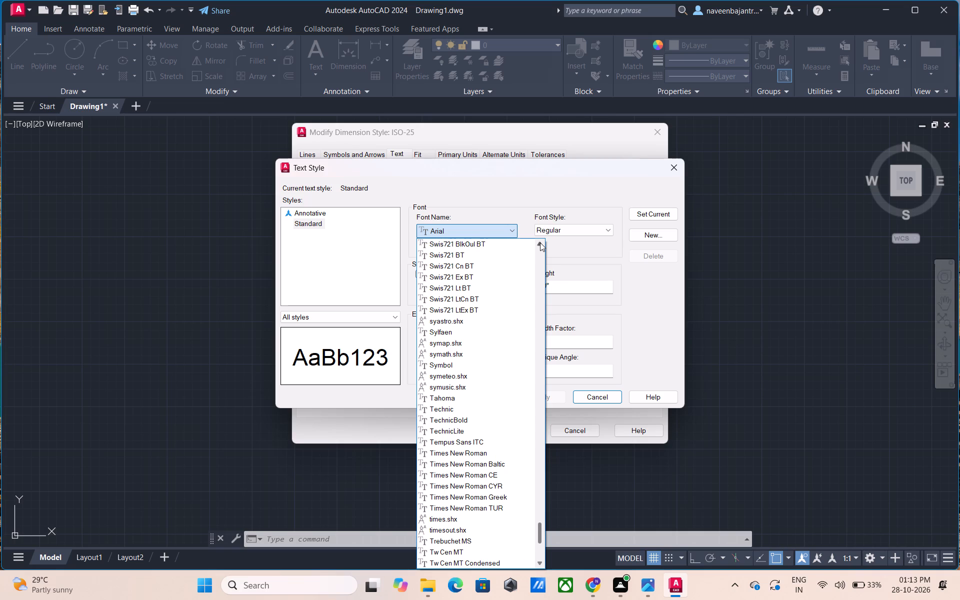
{"action": "left_click", "coordinate": [540, 242]}
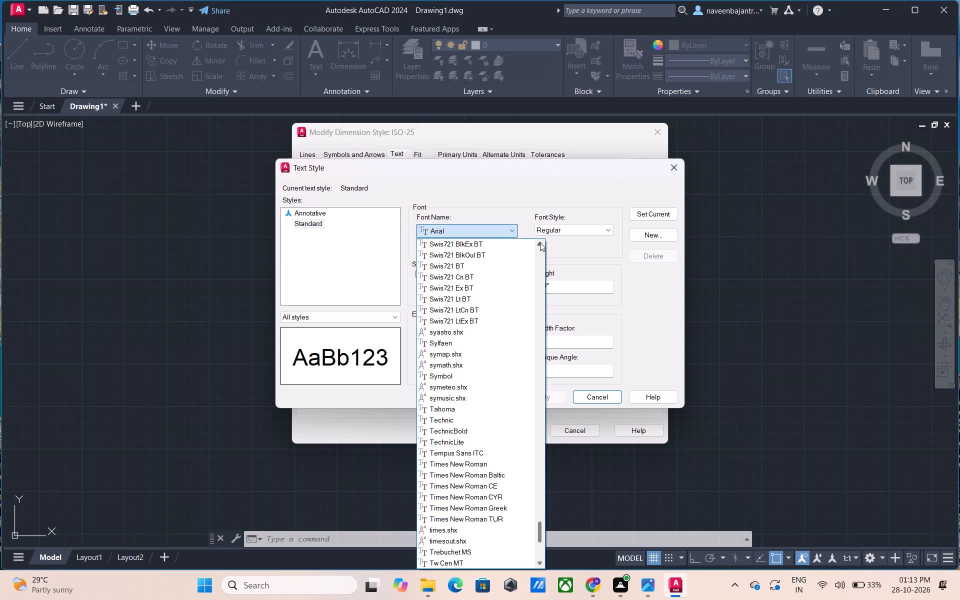
{"action": "left_click", "coordinate": [540, 242]}
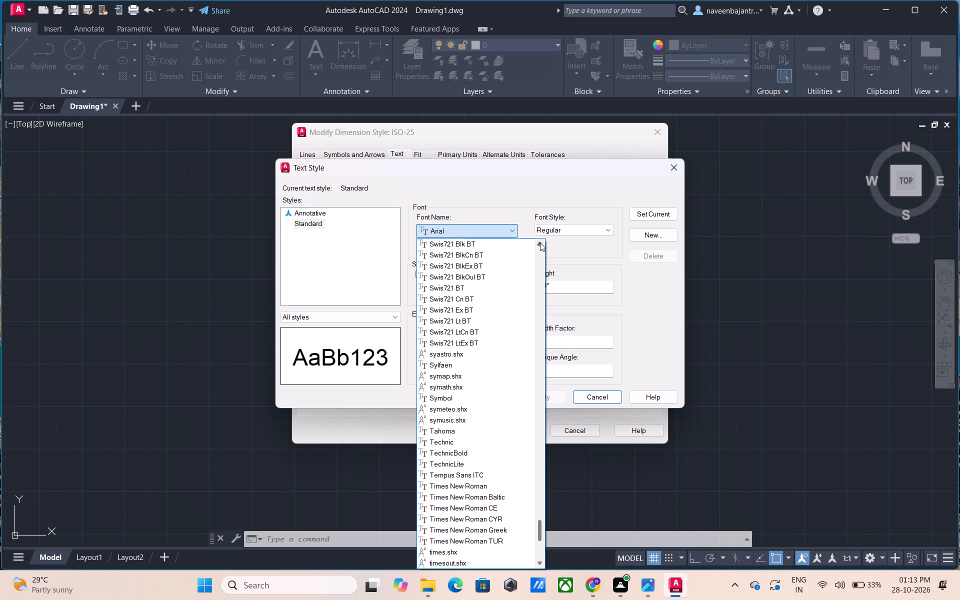
{"action": "left_click", "coordinate": [540, 242]}
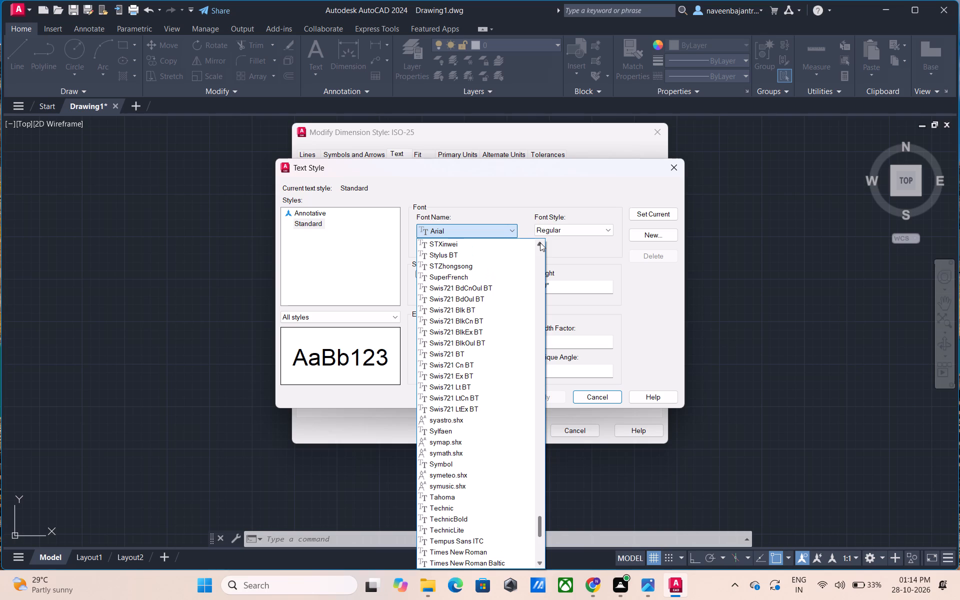
{"action": "left_click", "coordinate": [540, 242]}
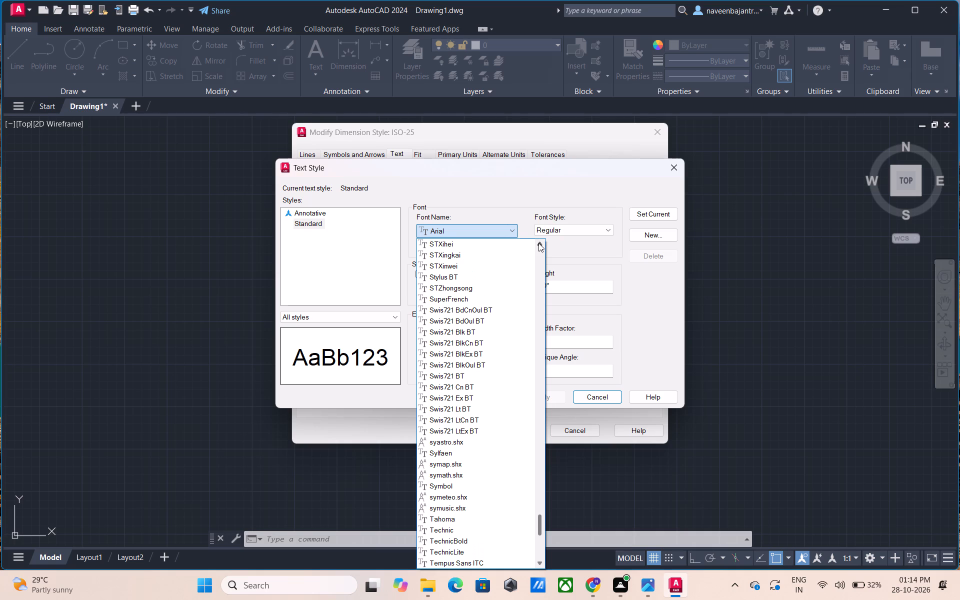
{"action": "left_click", "coordinate": [538, 243]}
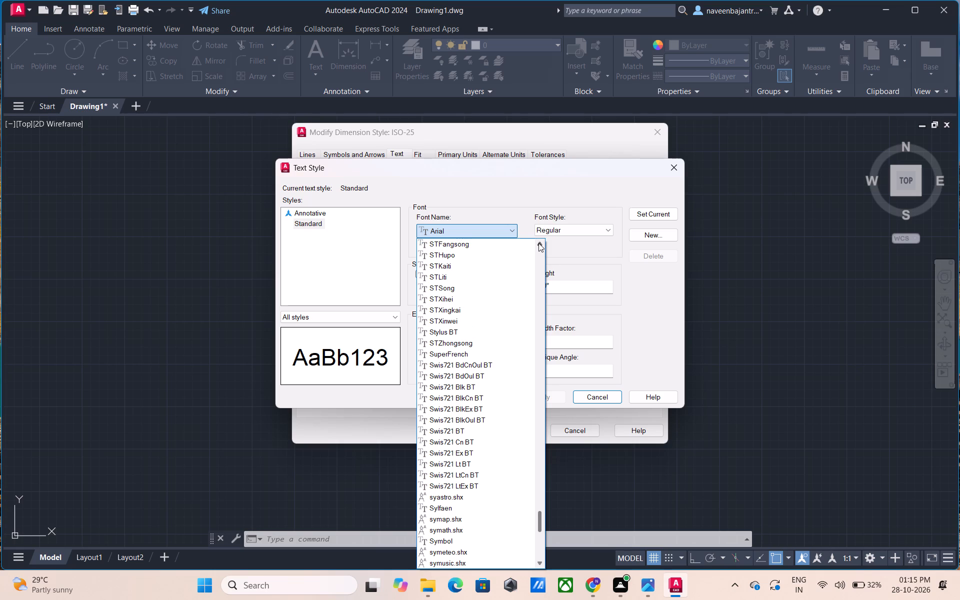
{"action": "left_click", "coordinate": [538, 243]}
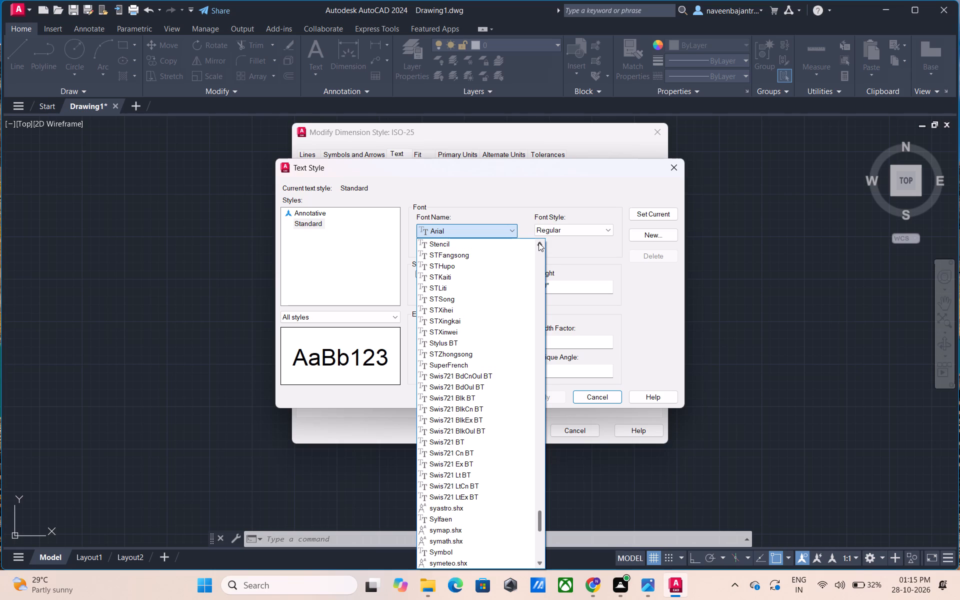
{"action": "left_click", "coordinate": [538, 241]}
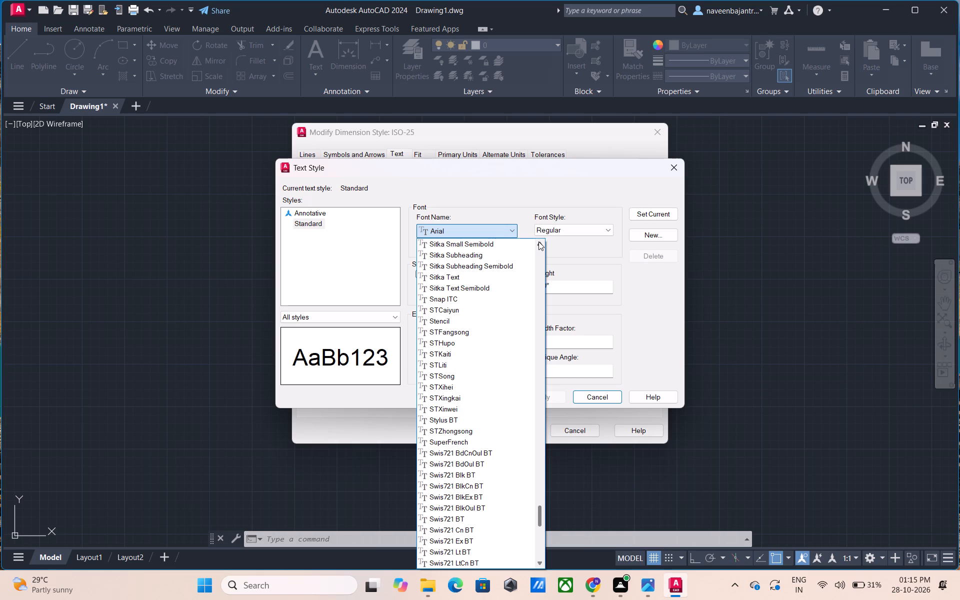
{"action": "left_click", "coordinate": [538, 241]}
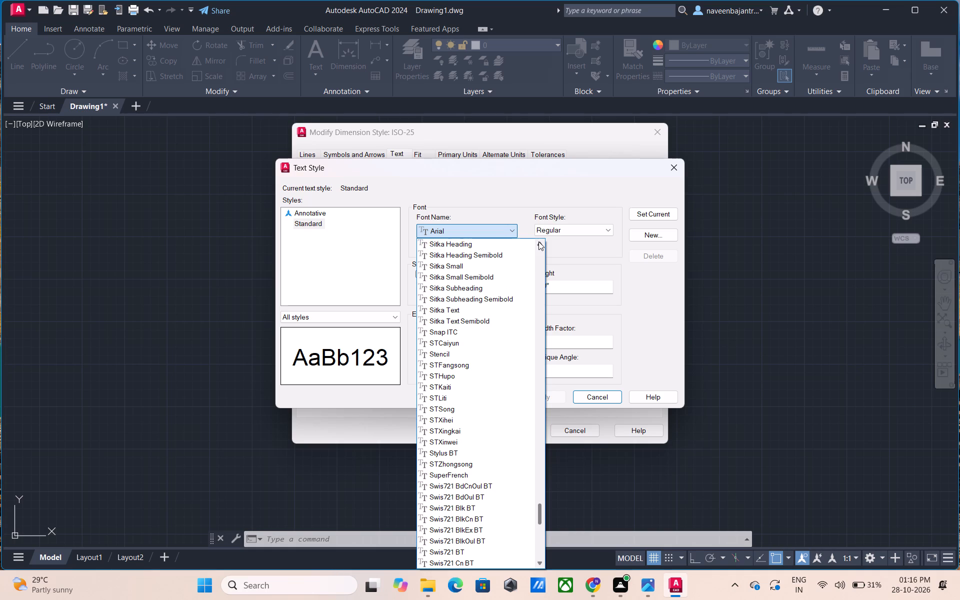
{"action": "left_click", "coordinate": [538, 241]}
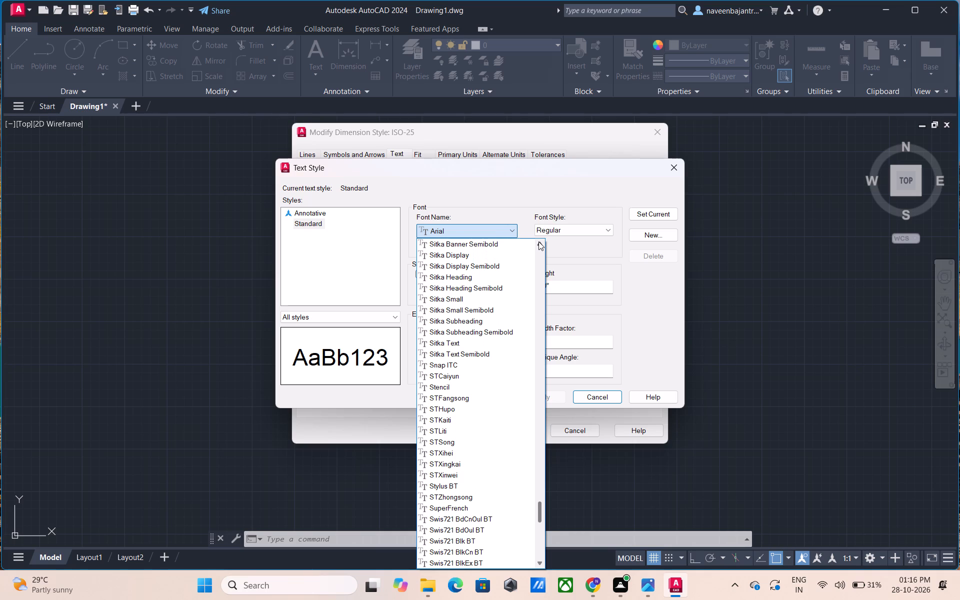
{"action": "left_click", "coordinate": [538, 241]}
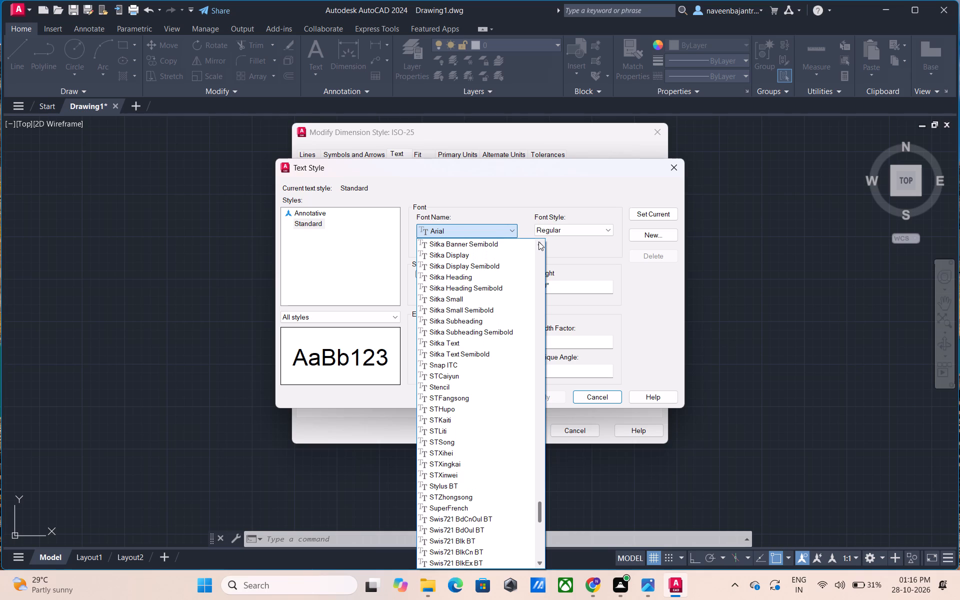
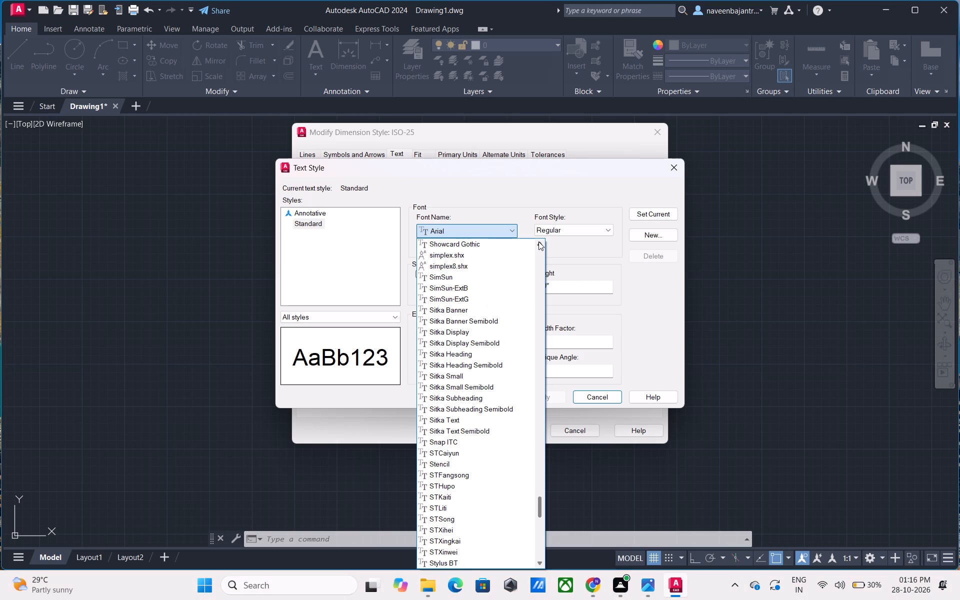
Continue looking back through the available fonts for the Standard text style, from Showcard Gothic up to the Perpetua fonts.
{"action": "left_click", "coordinate": [538, 241]}
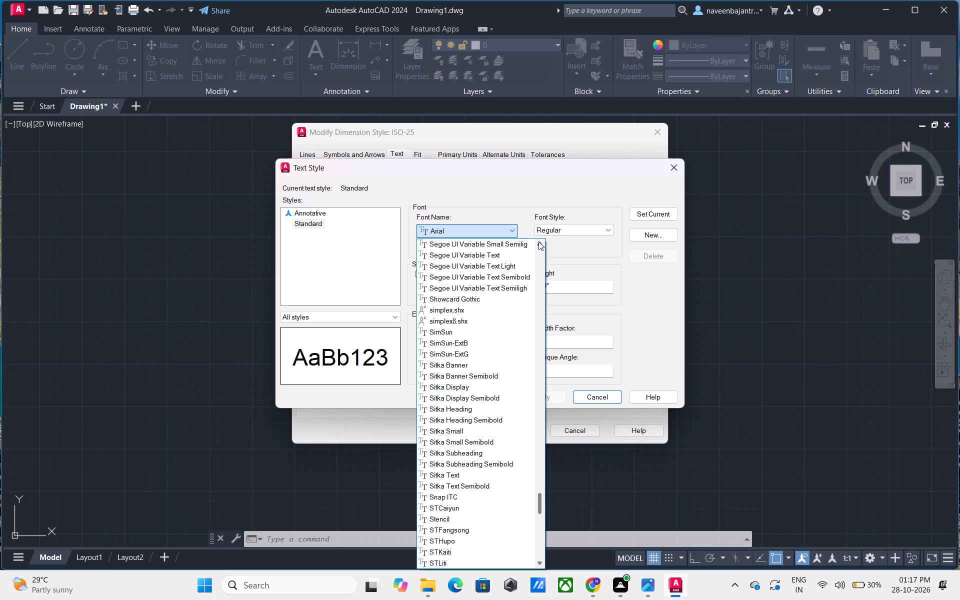
{"action": "left_click", "coordinate": [538, 241]}
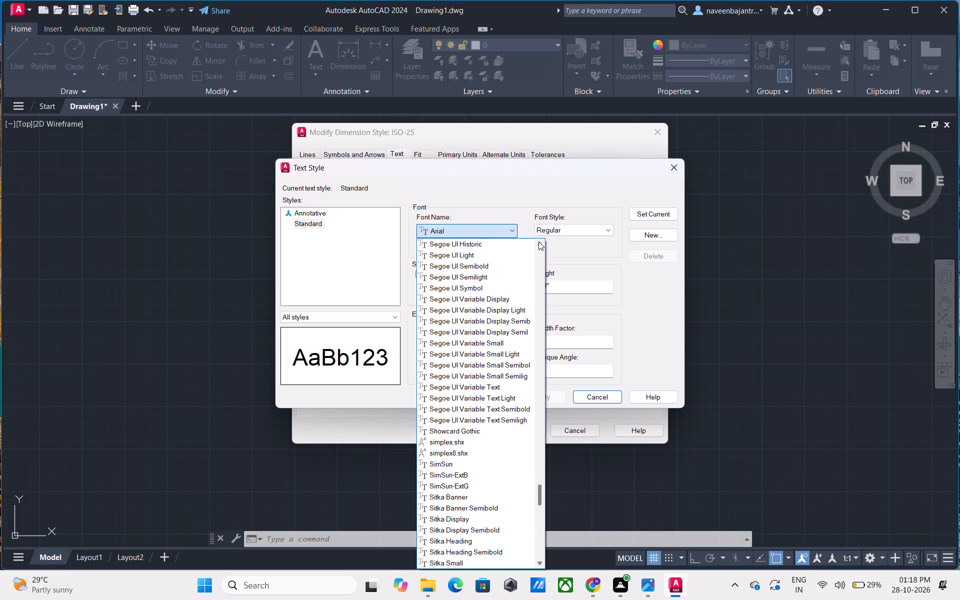
{"action": "left_click", "coordinate": [538, 241]}
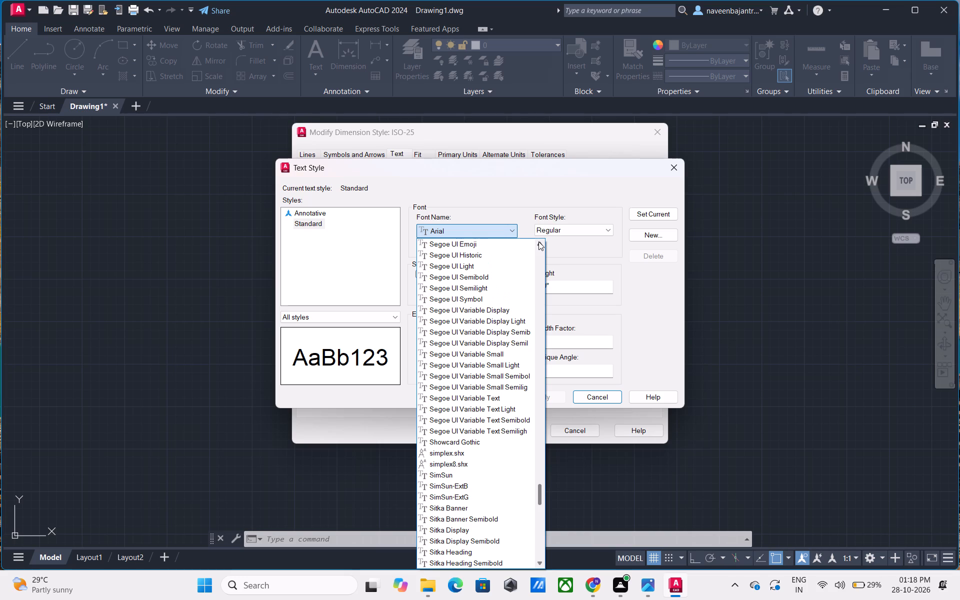
{"action": "left_click", "coordinate": [538, 241]}
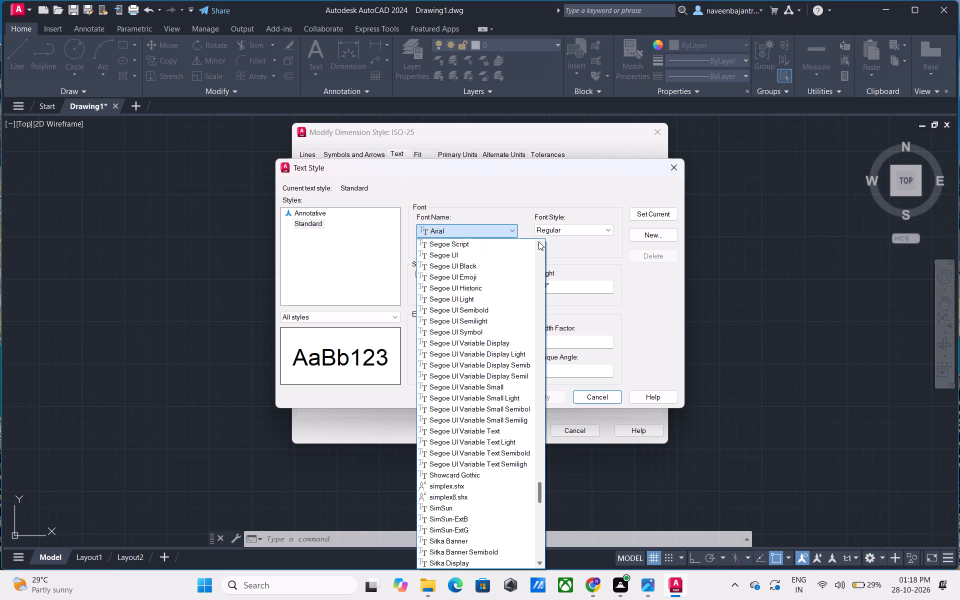
{"action": "left_click", "coordinate": [538, 241]}
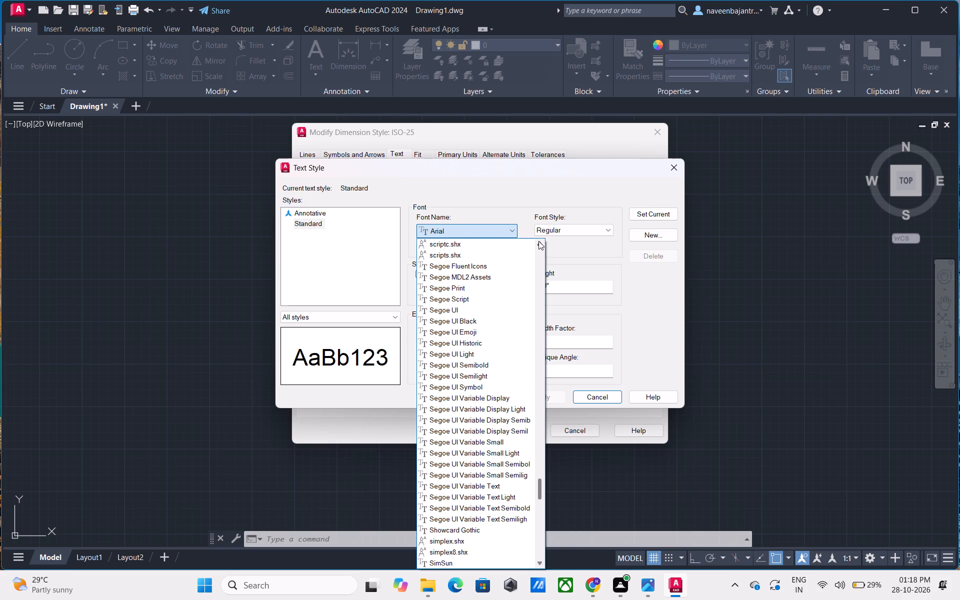
{"action": "left_click", "coordinate": [538, 241]}
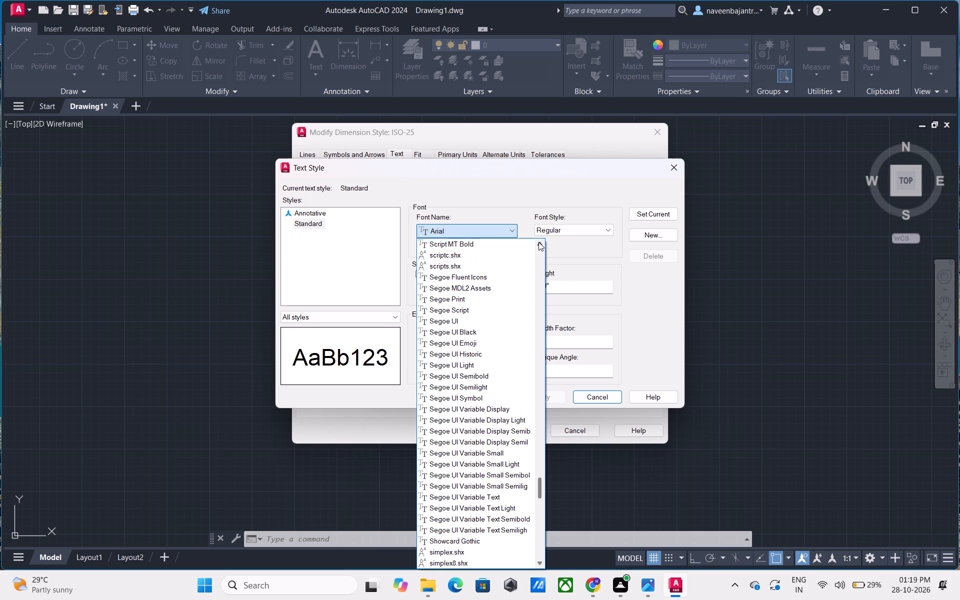
{"action": "left_click", "coordinate": [538, 242]}
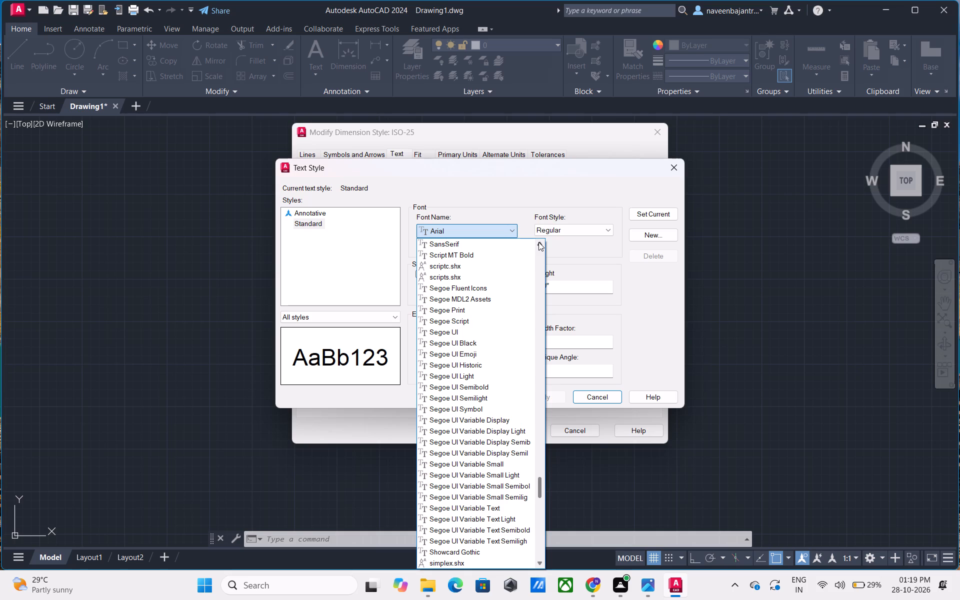
{"action": "left_click", "coordinate": [538, 242]}
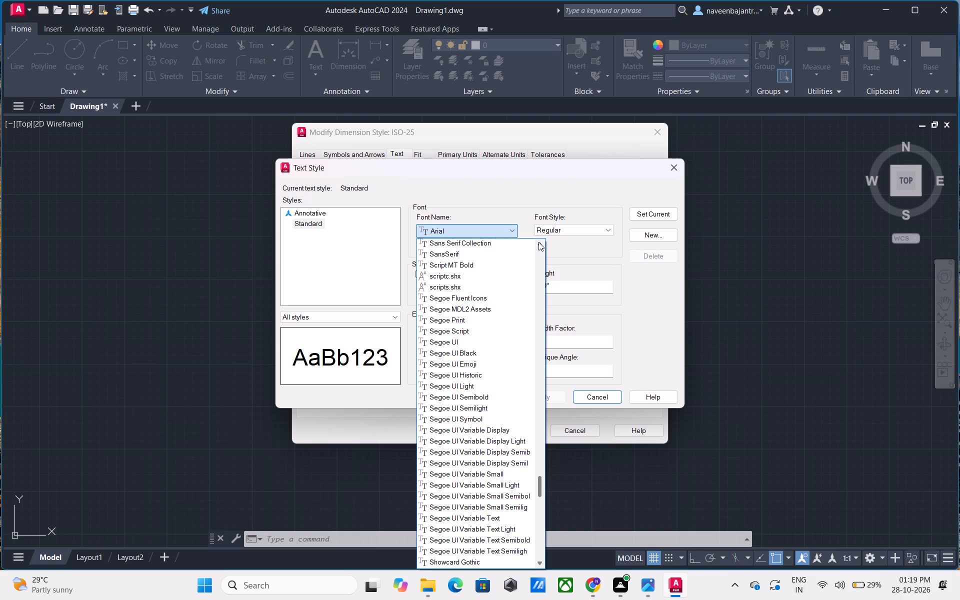
{"action": "left_click", "coordinate": [538, 242]}
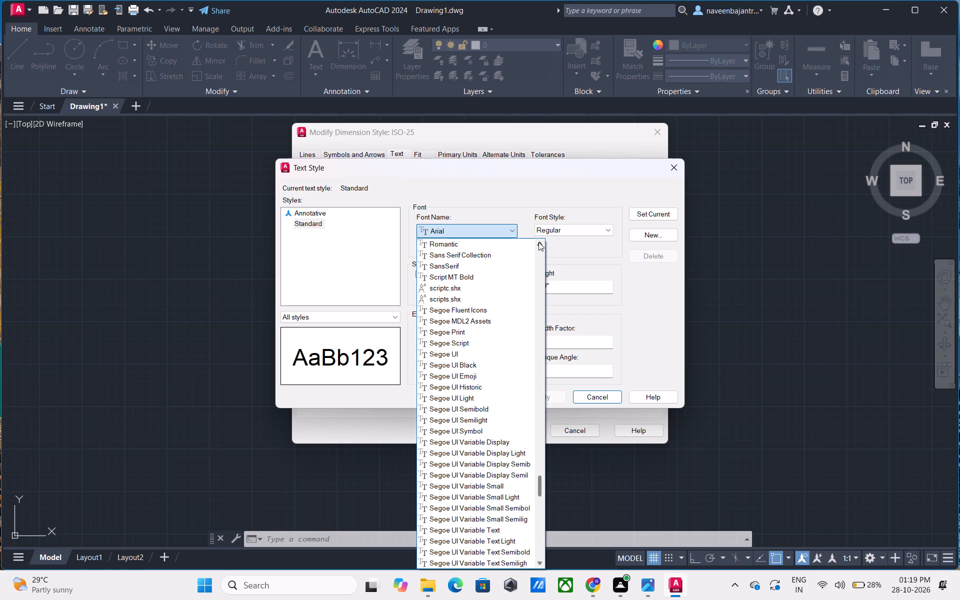
{"action": "left_click", "coordinate": [538, 242]}
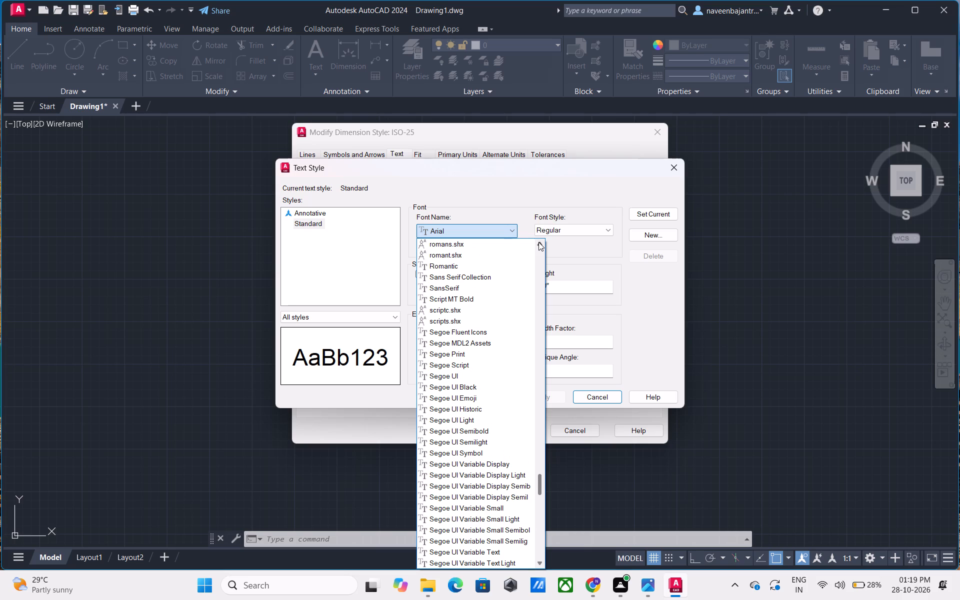
{"action": "left_click", "coordinate": [538, 242]}
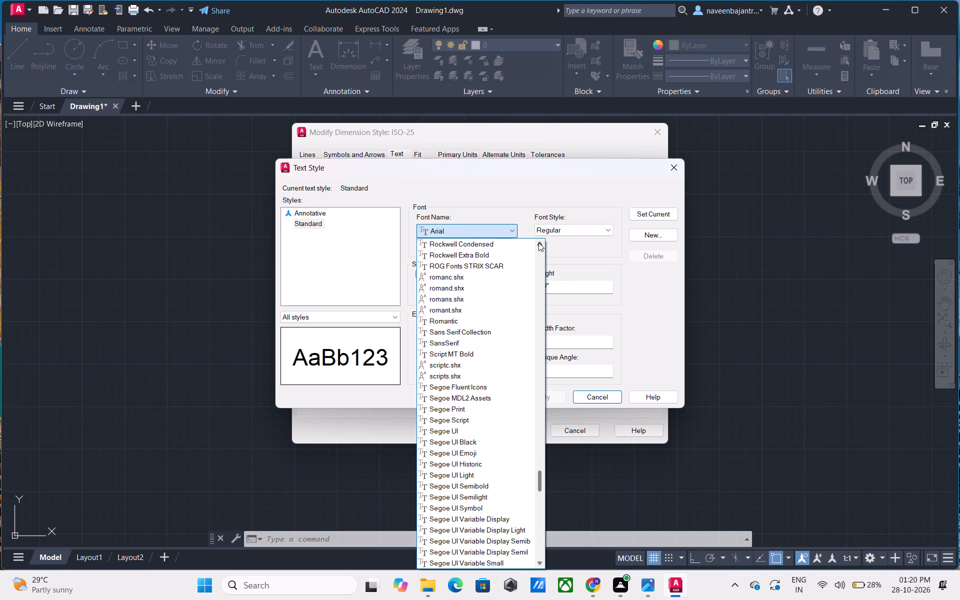
{"action": "left_click", "coordinate": [538, 242]}
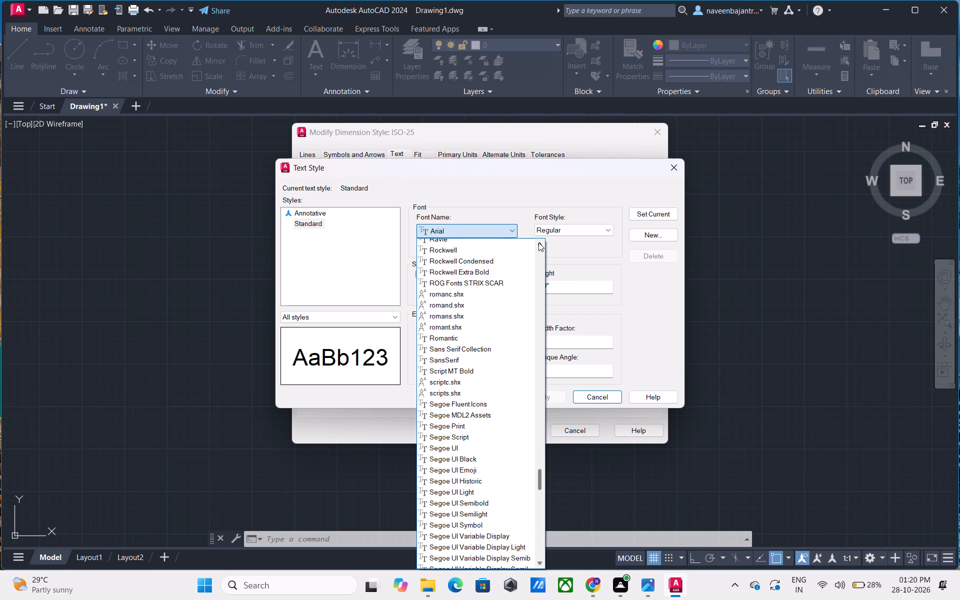
{"action": "left_click", "coordinate": [538, 242]}
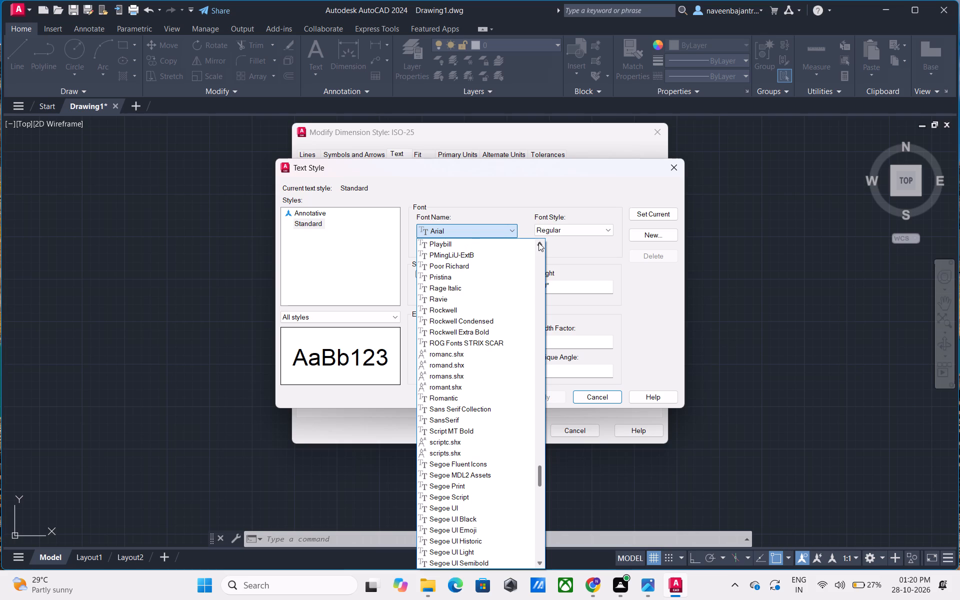
{"action": "left_click", "coordinate": [538, 242]}
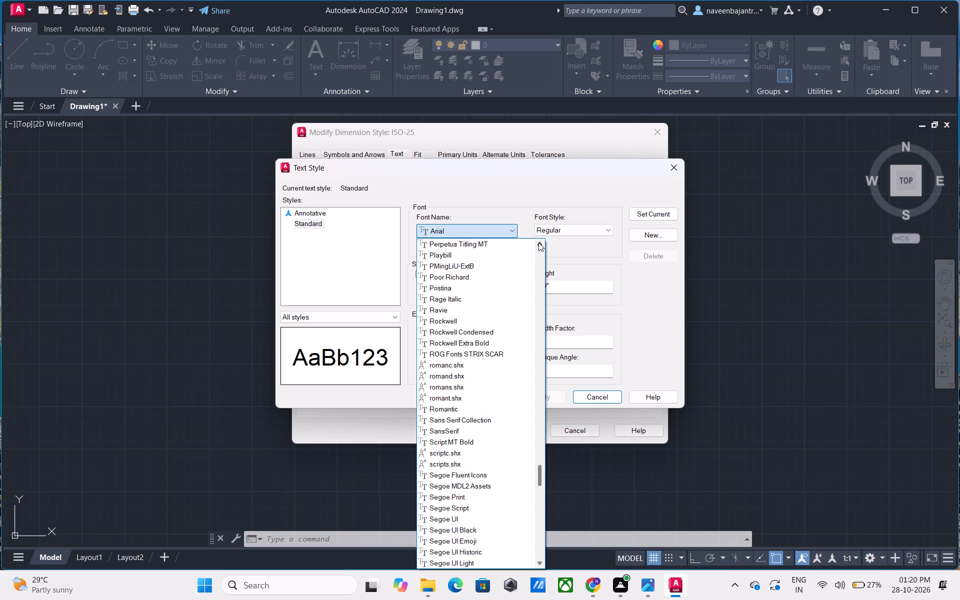
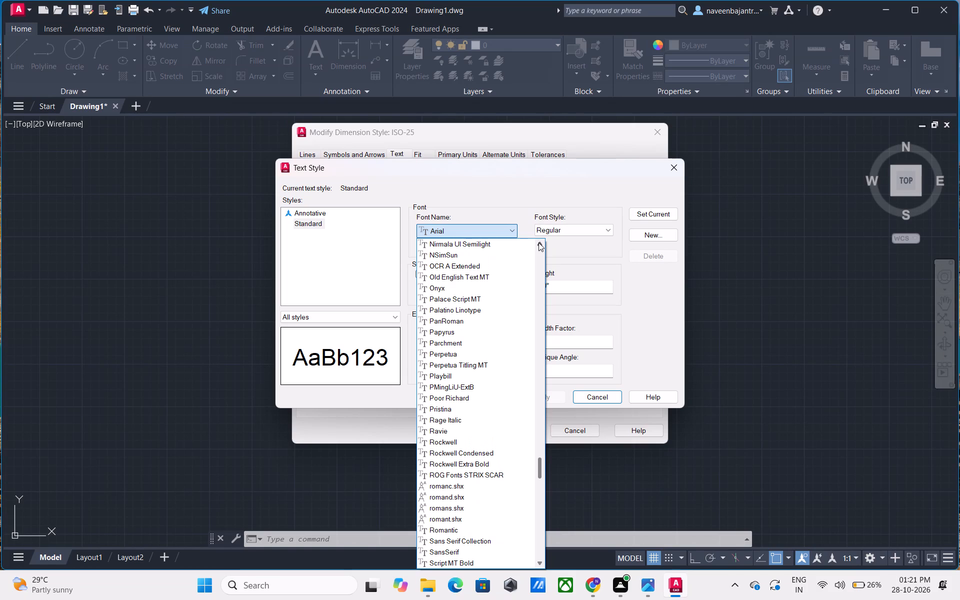
Continue looking back through the available fonts for the Standard text style, from Nirmala UI Semilight to MingLiU_MSCS-ExtB.
{"action": "left_click", "coordinate": [538, 242]}
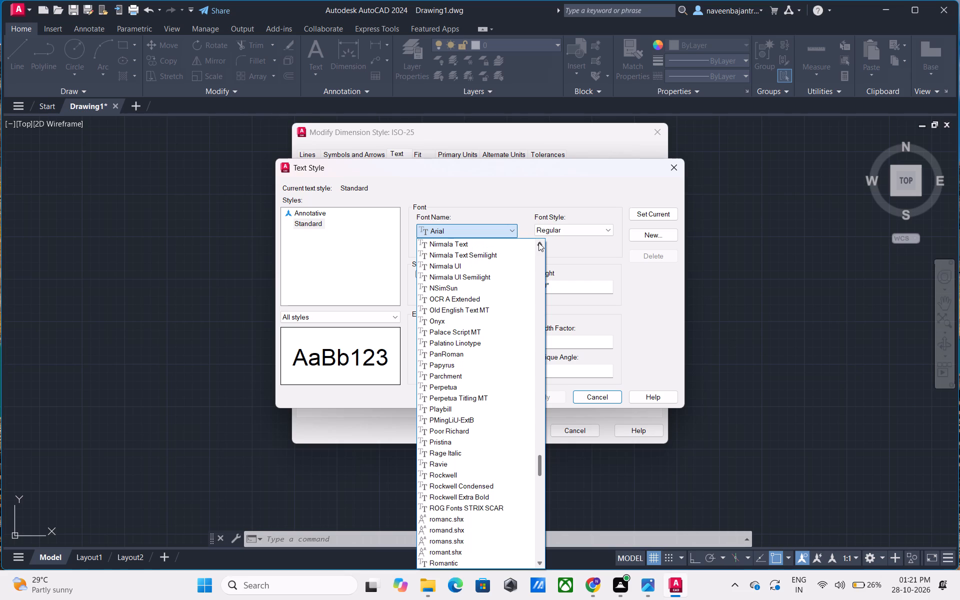
{"action": "left_click", "coordinate": [538, 242]}
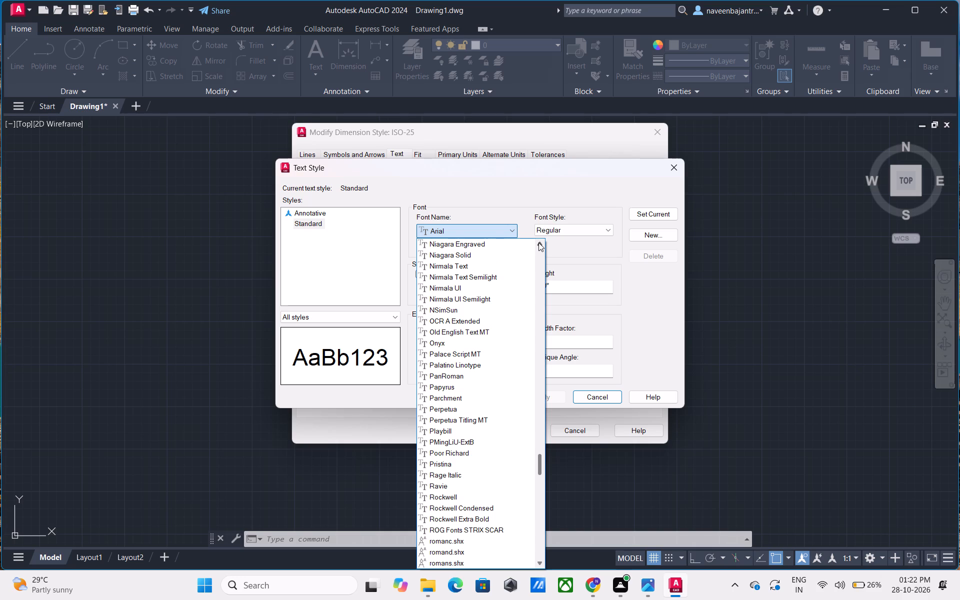
{"action": "left_click", "coordinate": [538, 242]}
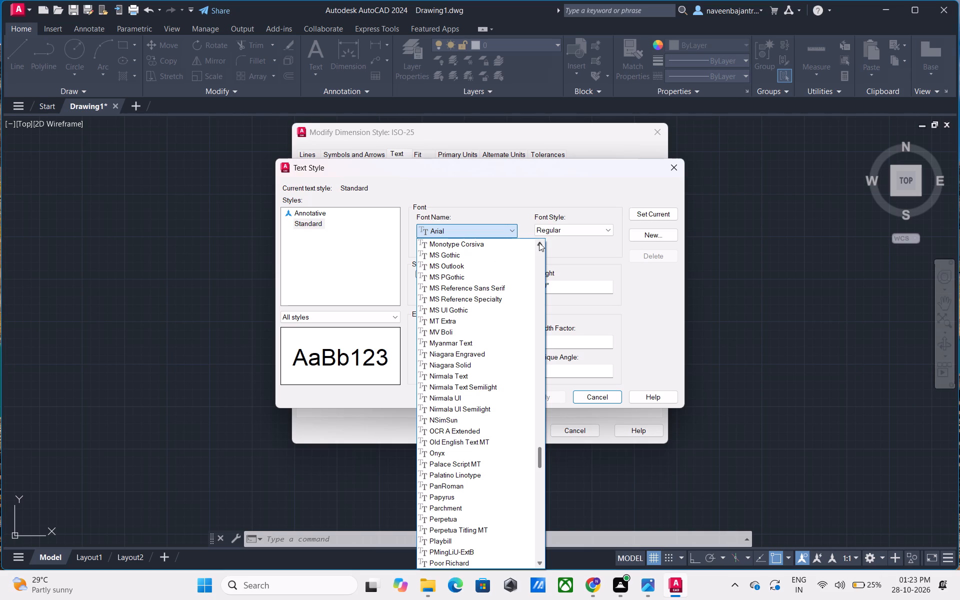
{"action": "left_click", "coordinate": [539, 242]}
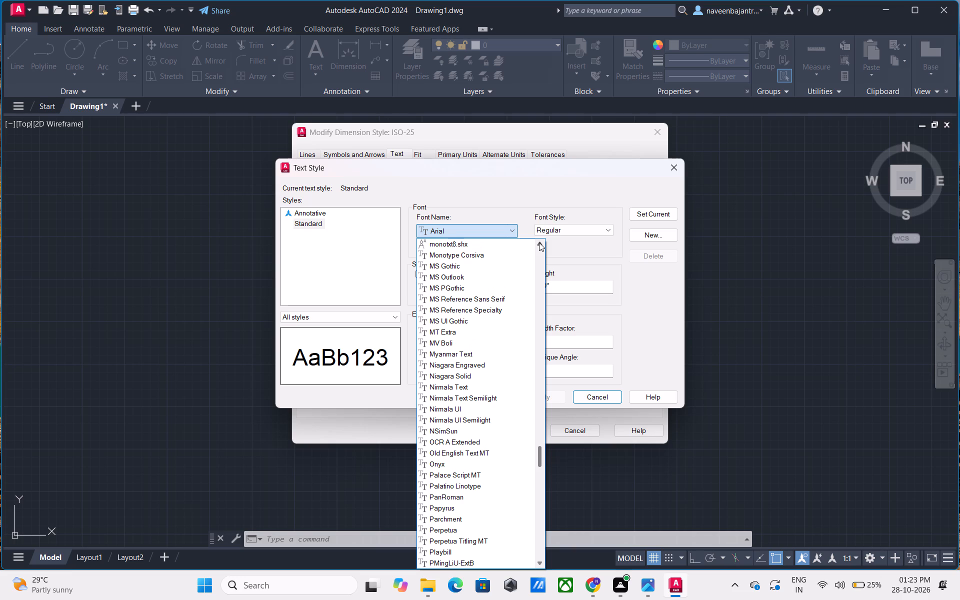
{"action": "left_click", "coordinate": [539, 242]}
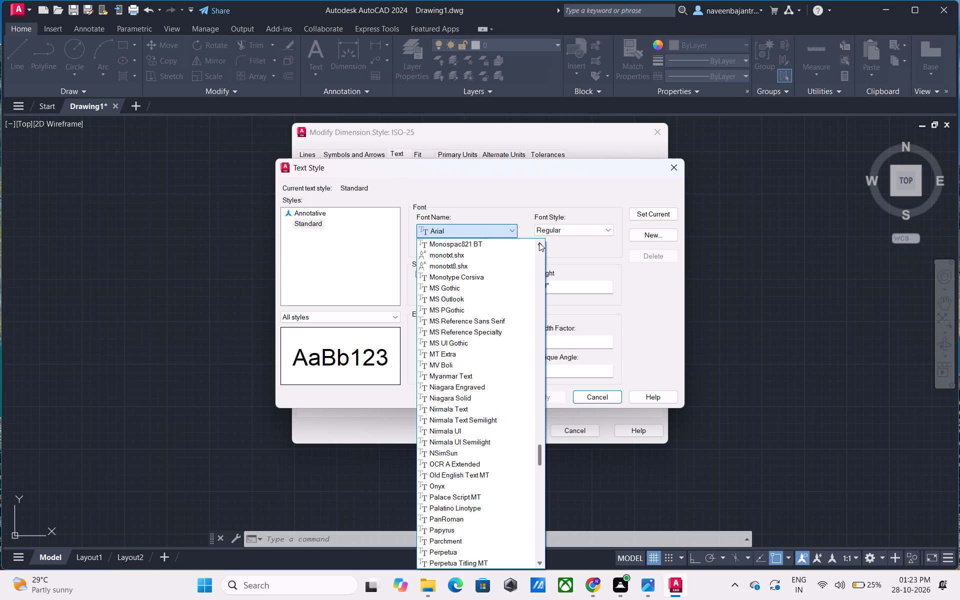
{"action": "left_click", "coordinate": [539, 242]}
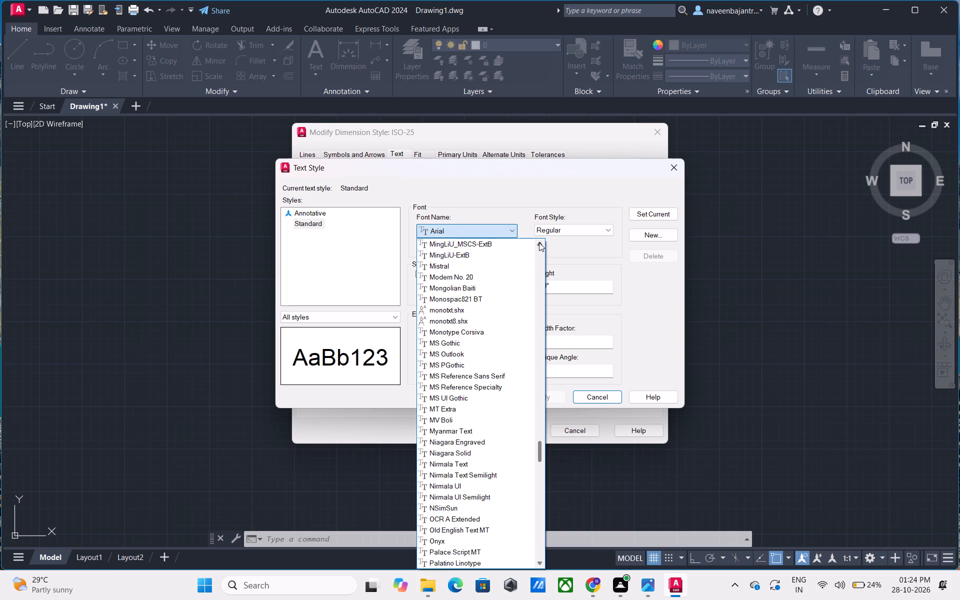
{"action": "left_click", "coordinate": [539, 242]}
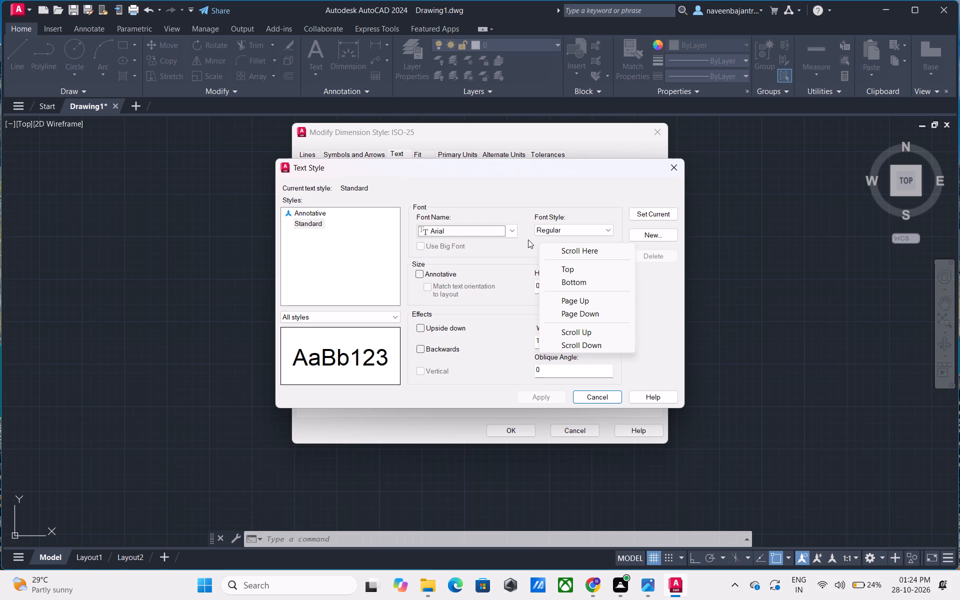
Look through the end of the font list for the Standard text style, from the Yu Gothic fonts back to Stencil.
{"action": "left_click", "coordinate": [514, 234]}
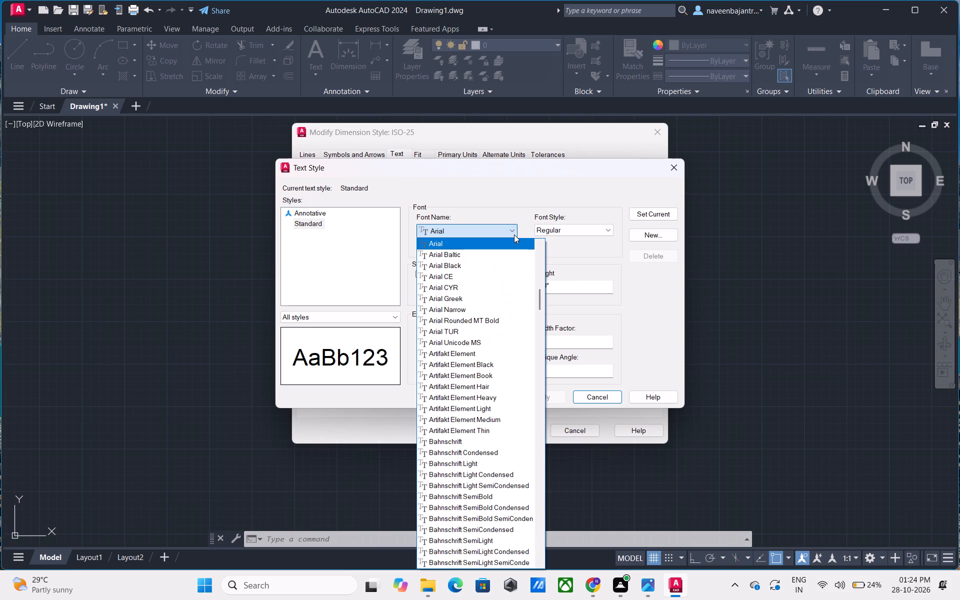
{"action": "left_click_drag", "start_coordinate": [538, 299], "coordinate": [539, 303]}
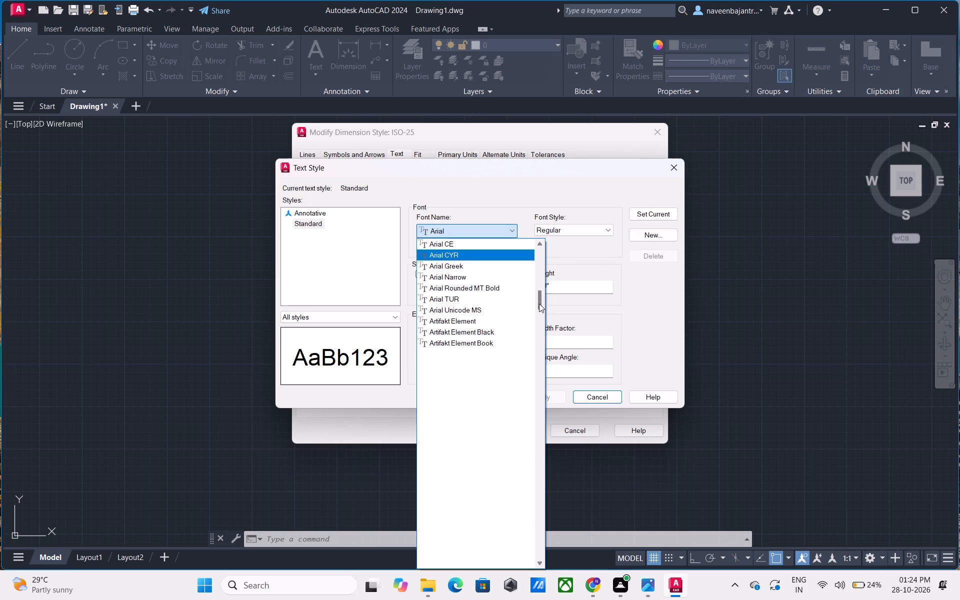
{"action": "left_click_drag", "start_coordinate": [539, 303], "coordinate": [569, 563]}
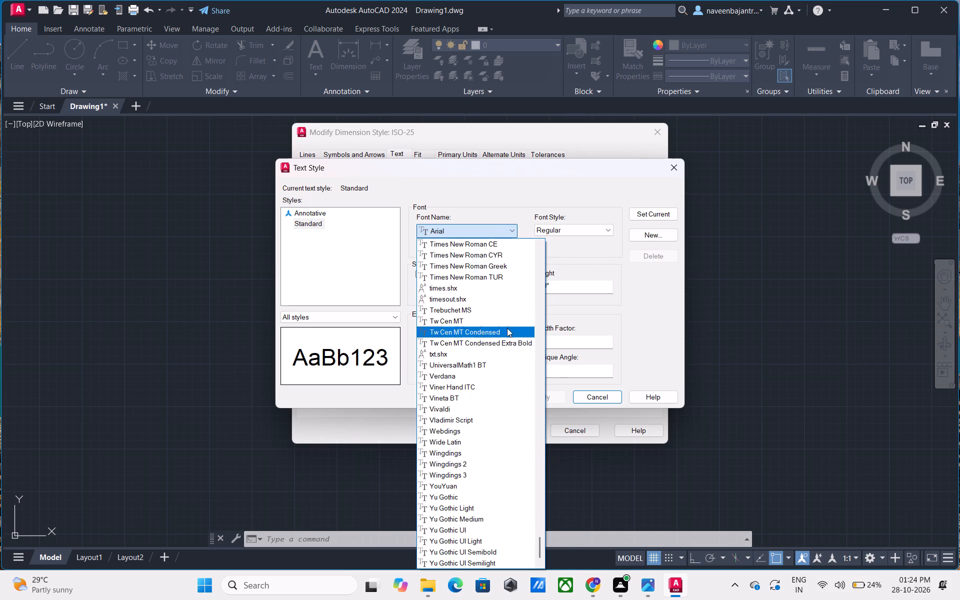
{"action": "left_click", "coordinate": [541, 242]}
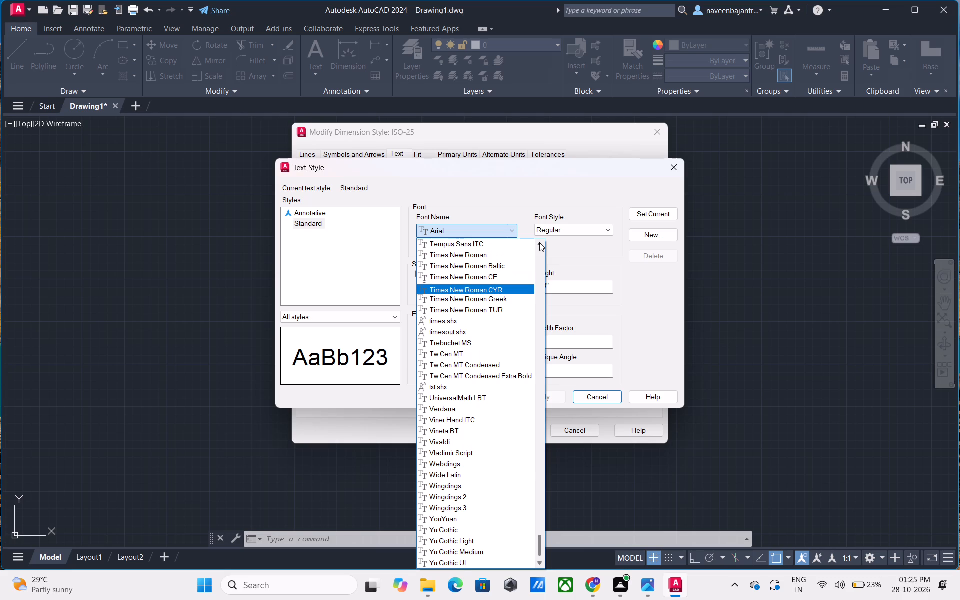
{"action": "left_click", "coordinate": [539, 242]}
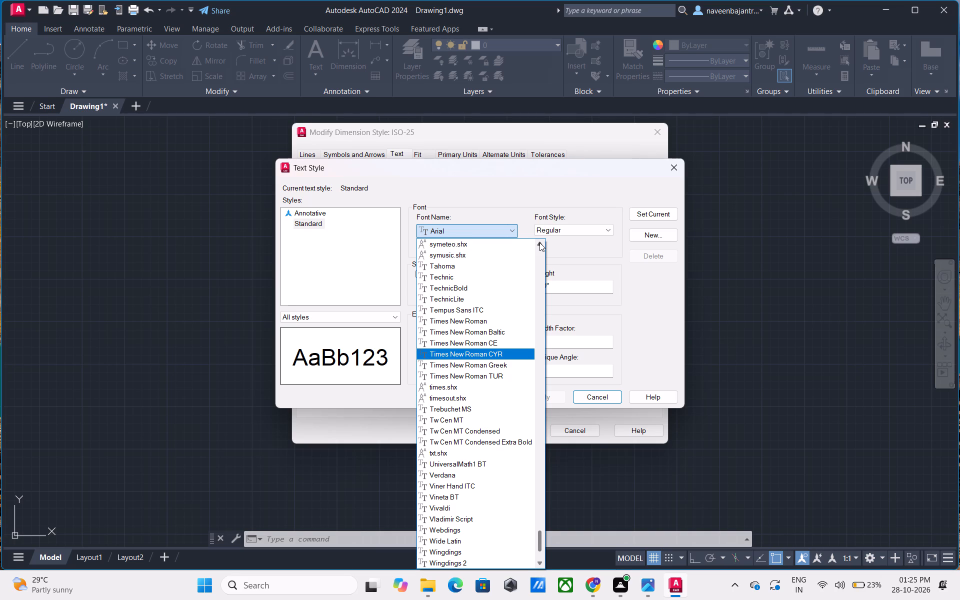
{"action": "left_click", "coordinate": [539, 242]}
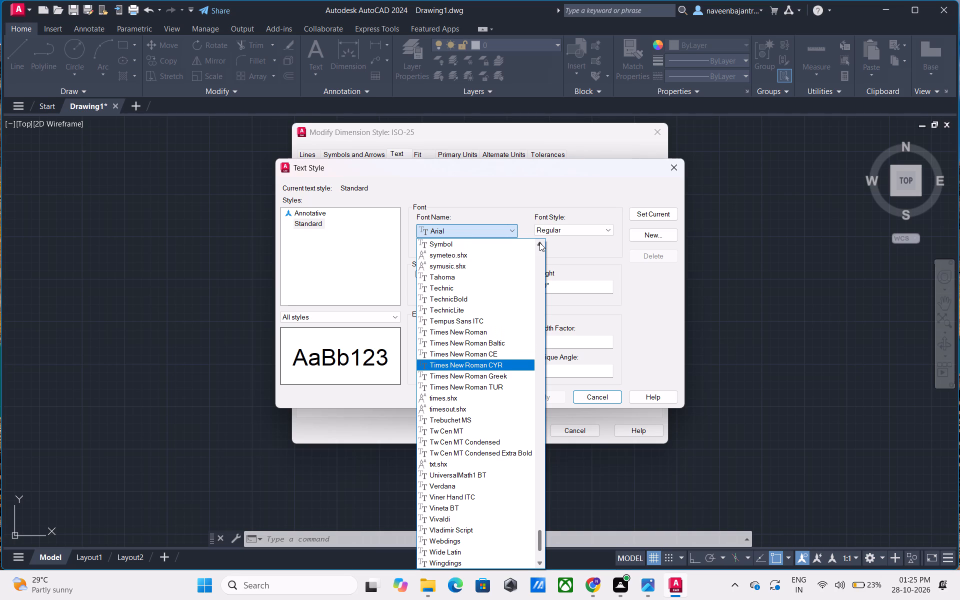
{"action": "left_click", "coordinate": [539, 242]}
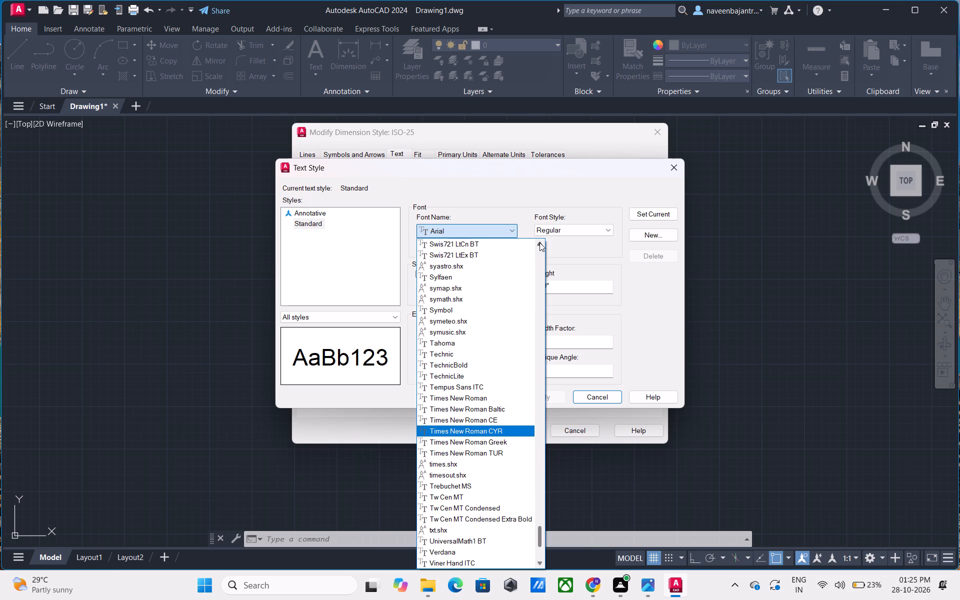
{"action": "left_click", "coordinate": [539, 242]}
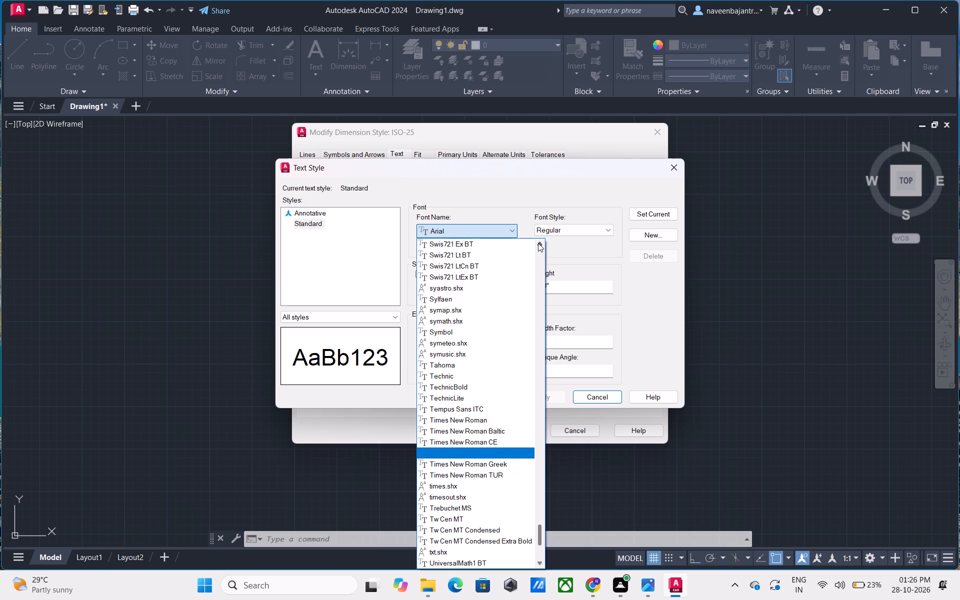
{"action": "left_click", "coordinate": [538, 243]}
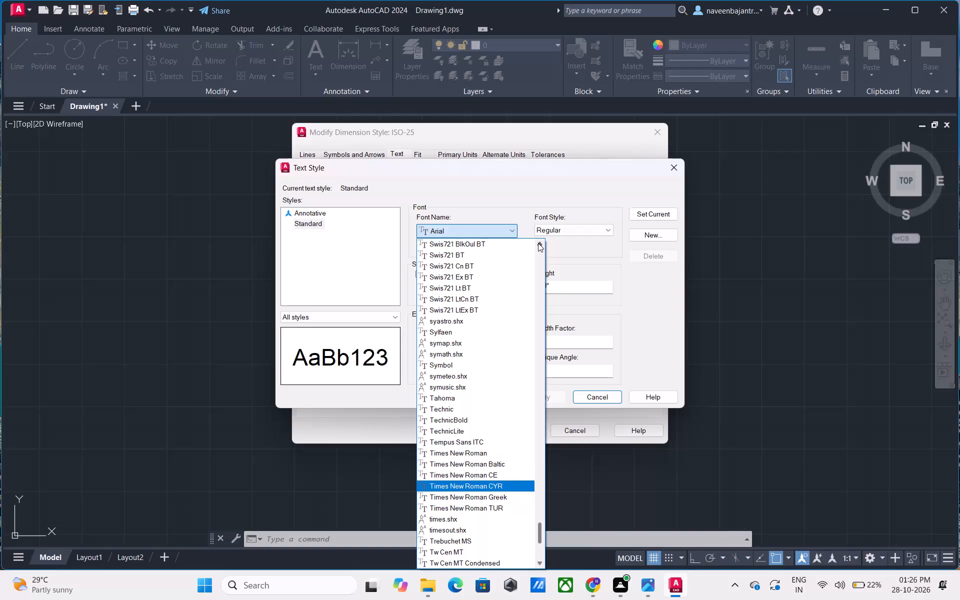
{"action": "left_click", "coordinate": [538, 243]}
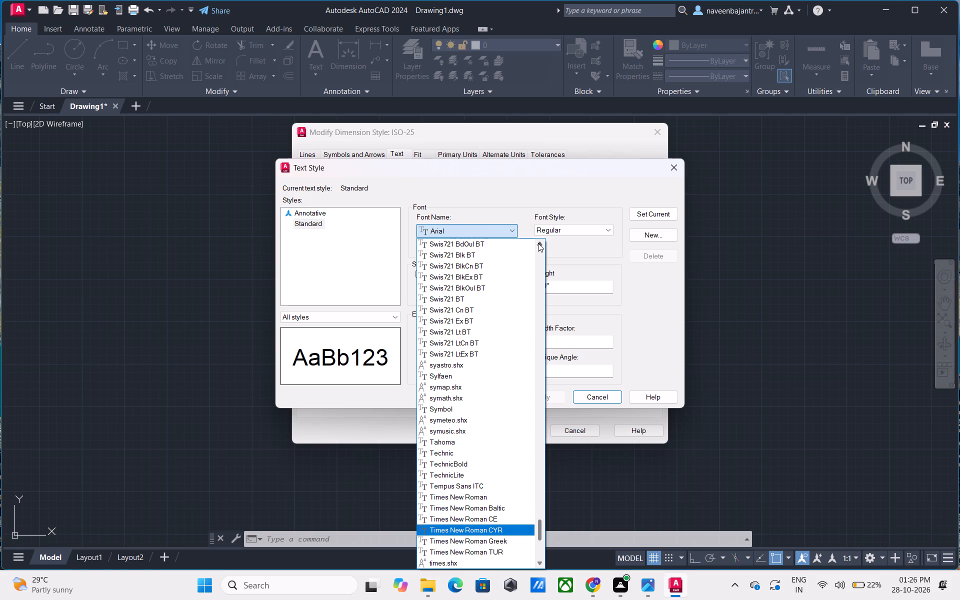
{"action": "left_click", "coordinate": [538, 243]}
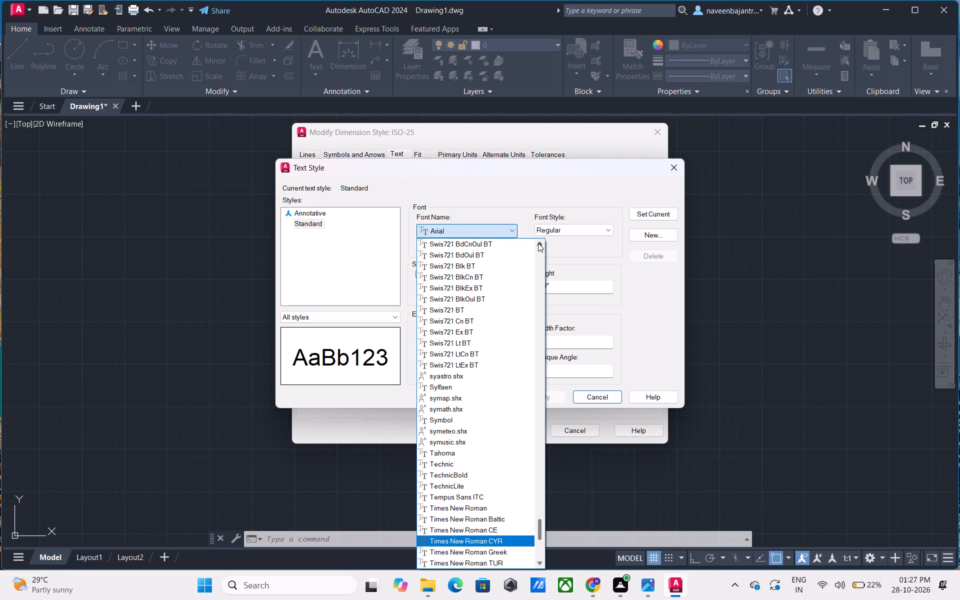
{"action": "left_click", "coordinate": [538, 243]}
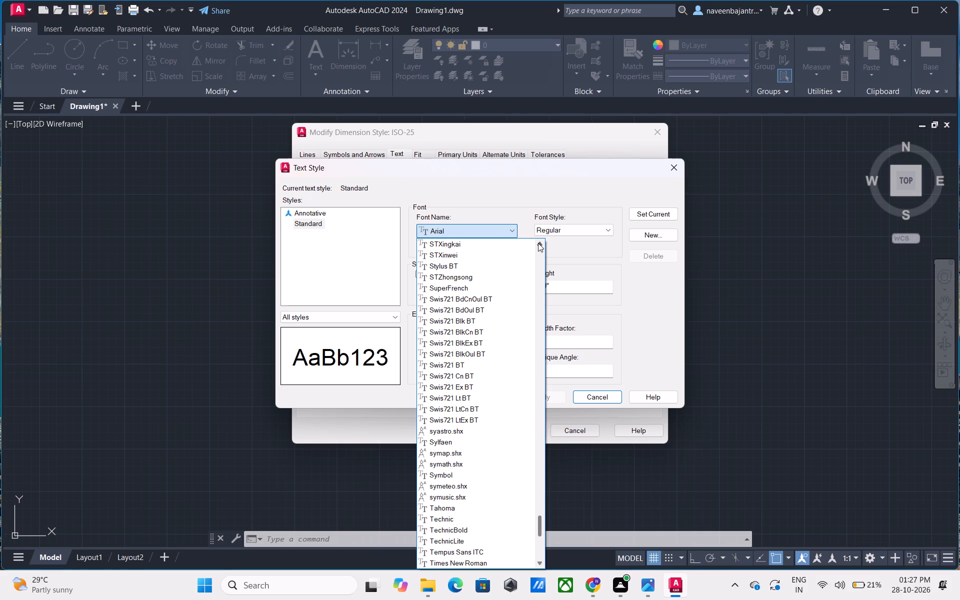
{"action": "left_click", "coordinate": [538, 243]}
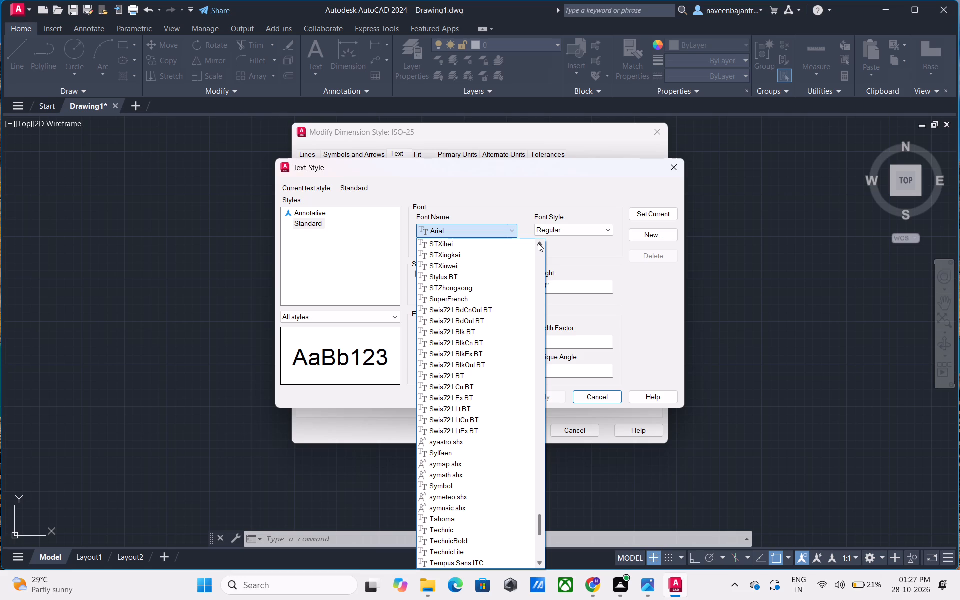
{"action": "left_click", "coordinate": [538, 243]}
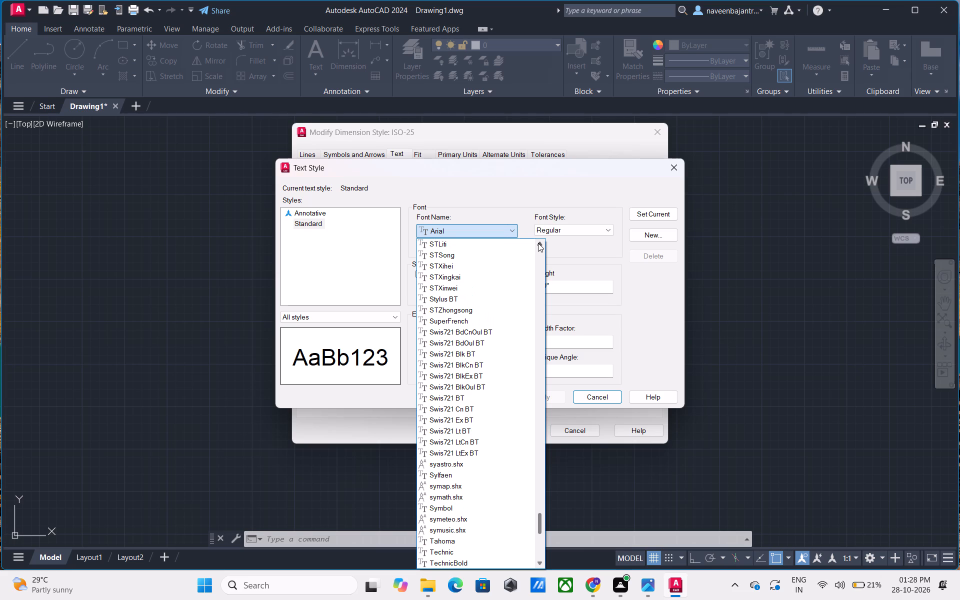
{"action": "left_click", "coordinate": [538, 243]}
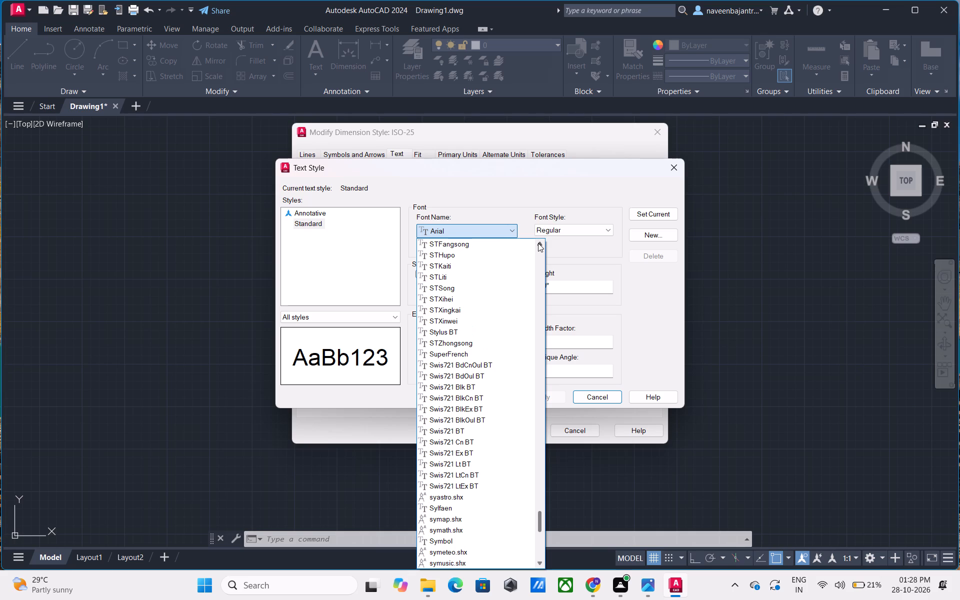
{"action": "left_click", "coordinate": [538, 243]}
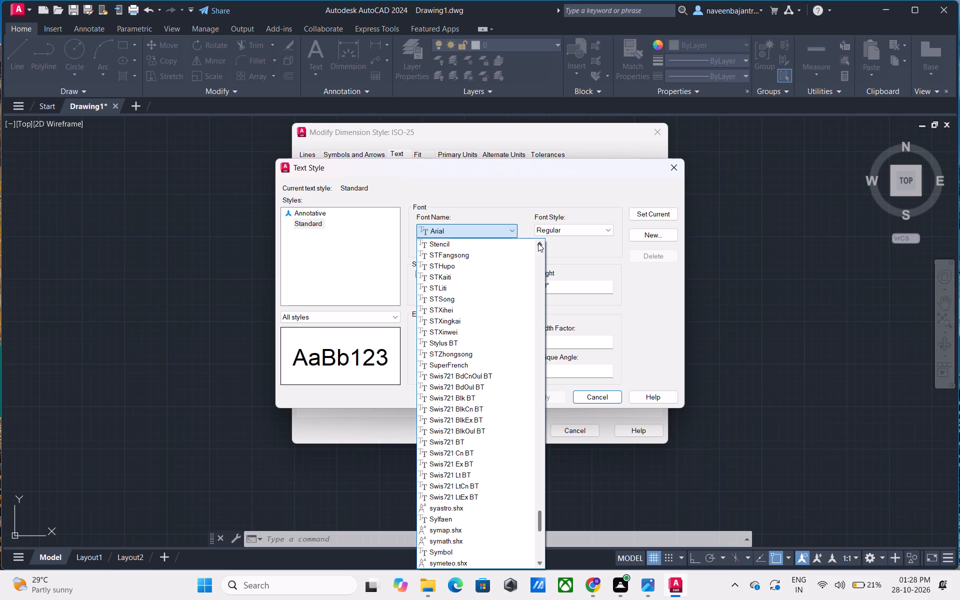
{"action": "left_click", "coordinate": [538, 243]}
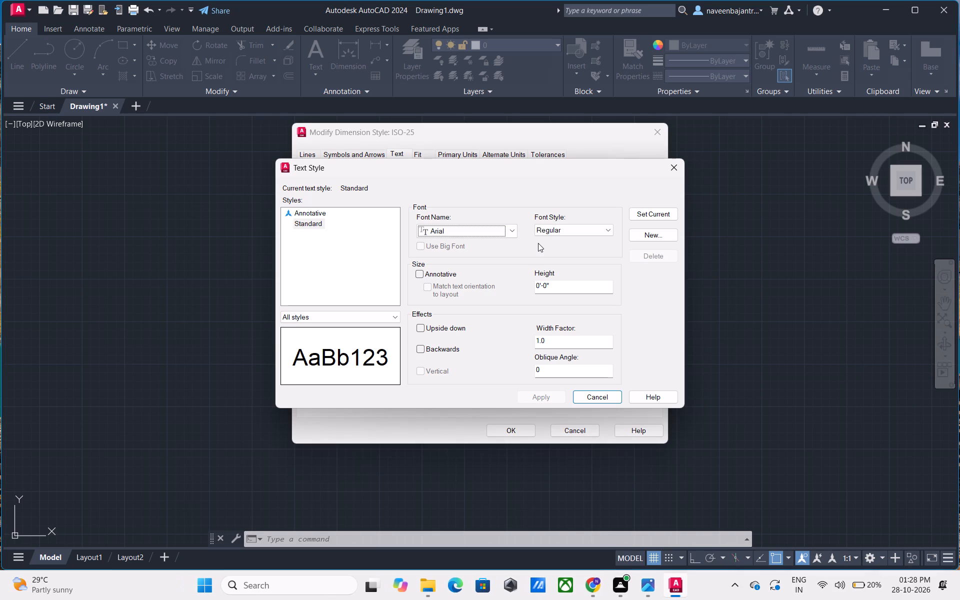
{"action": "left_click", "coordinate": [538, 243]}
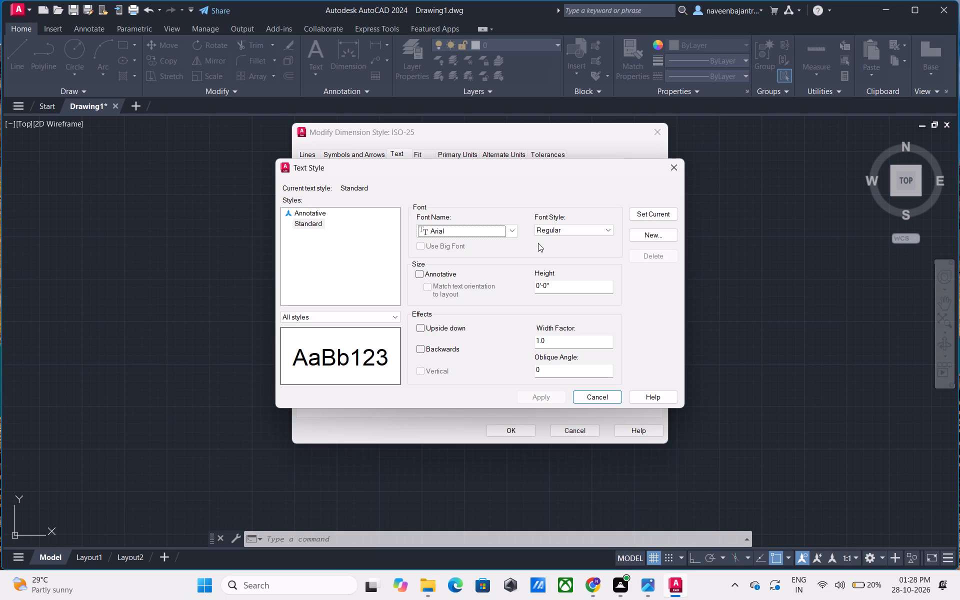
{"action": "left_click", "coordinate": [538, 243]}
Look again through the available fonts for the Standard text style, from Nirmala UI back to Microsoft Uighur.
{"action": "left_click", "coordinate": [513, 234]}
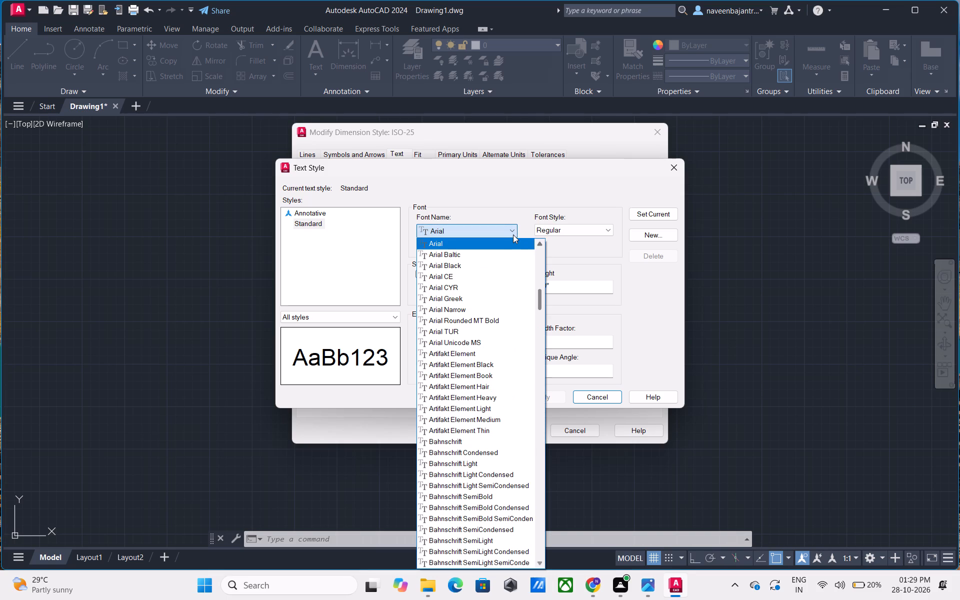
{"action": "left_click_drag", "start_coordinate": [541, 293], "coordinate": [541, 307]}
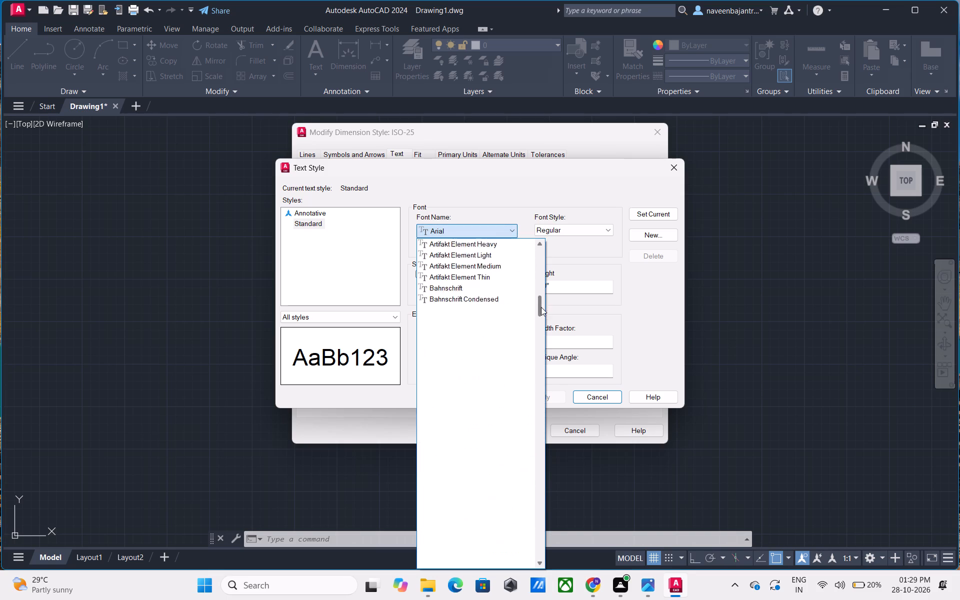
{"action": "left_click_drag", "start_coordinate": [541, 307], "coordinate": [543, 450]}
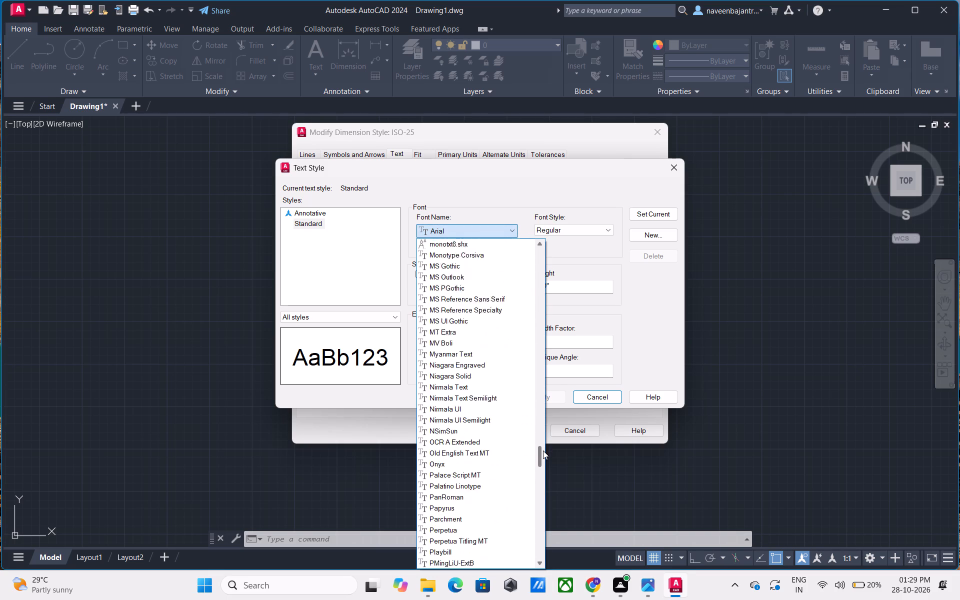
{"action": "left_click_drag", "start_coordinate": [543, 450], "coordinate": [543, 460]}
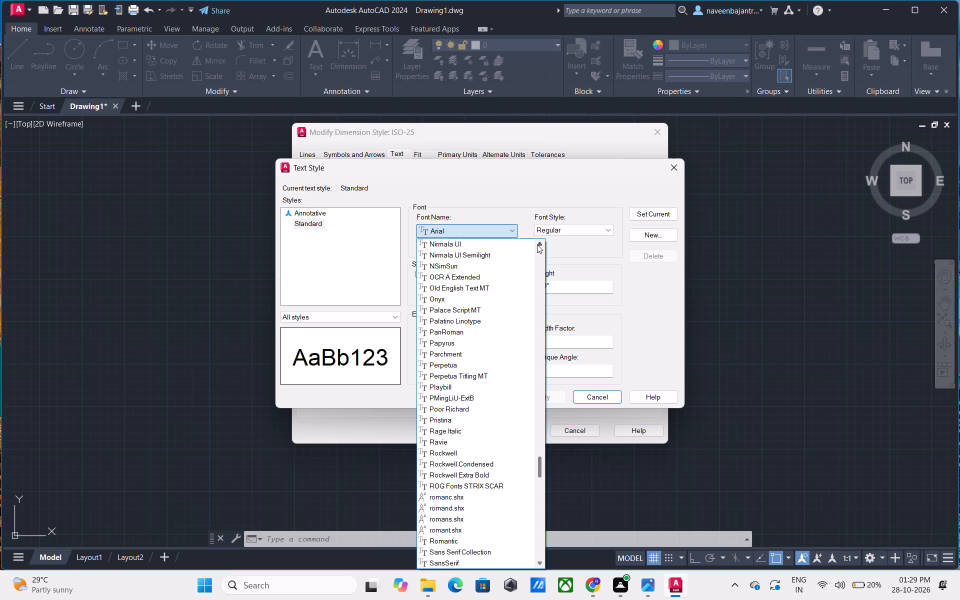
{"action": "left_click", "coordinate": [537, 244]}
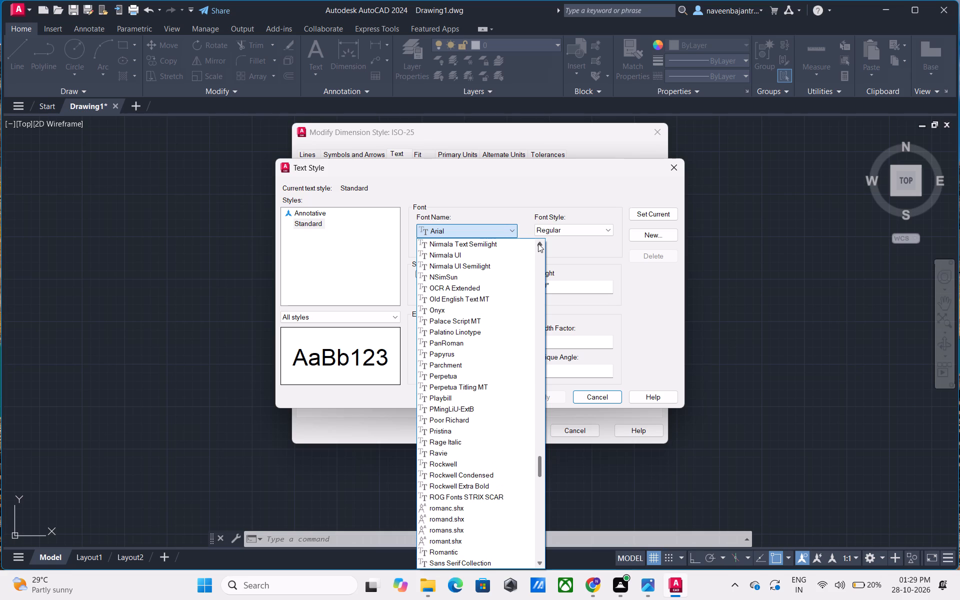
{"action": "left_click", "coordinate": [538, 243]}
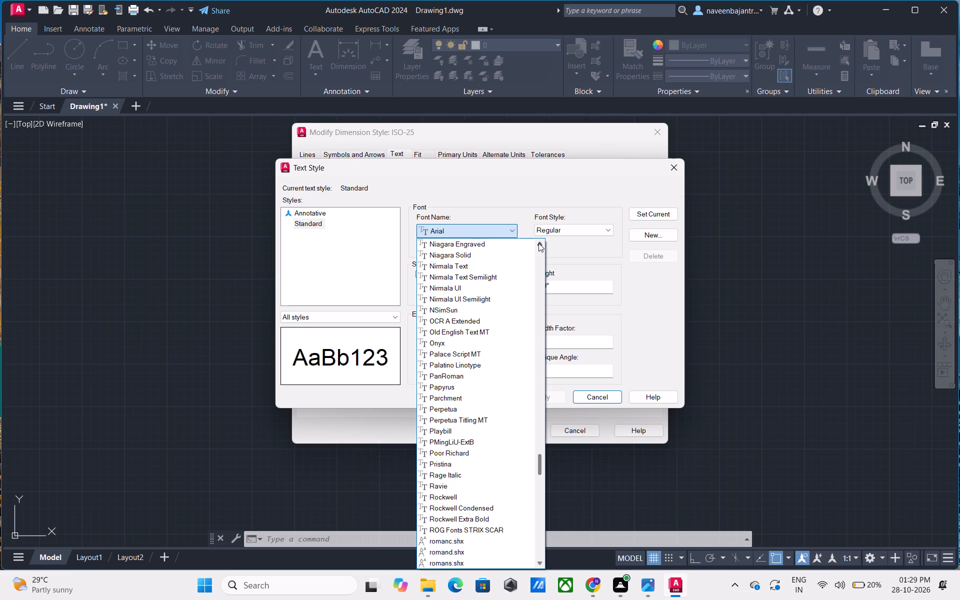
{"action": "left_click", "coordinate": [538, 243]}
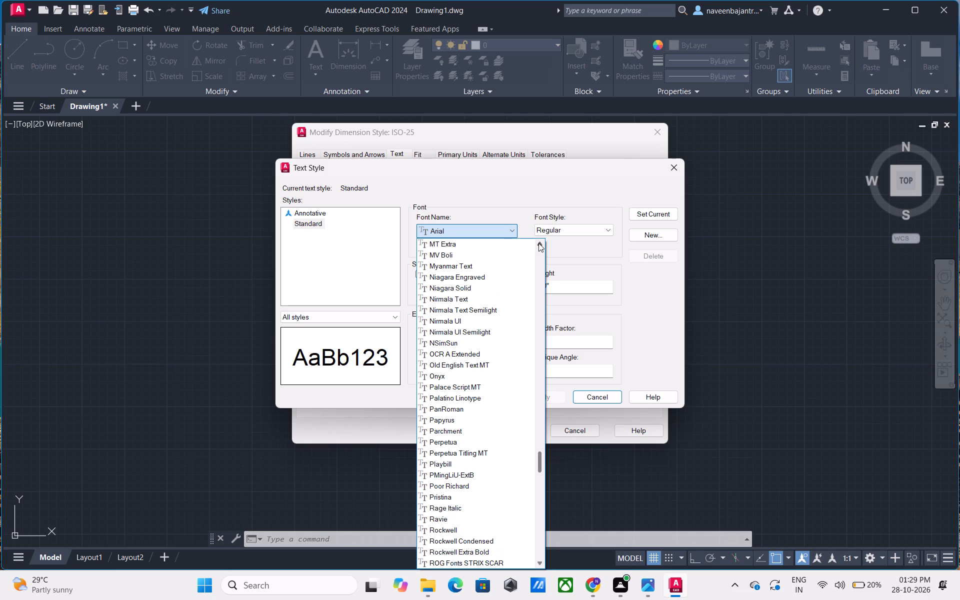
{"action": "left_click", "coordinate": [538, 243]}
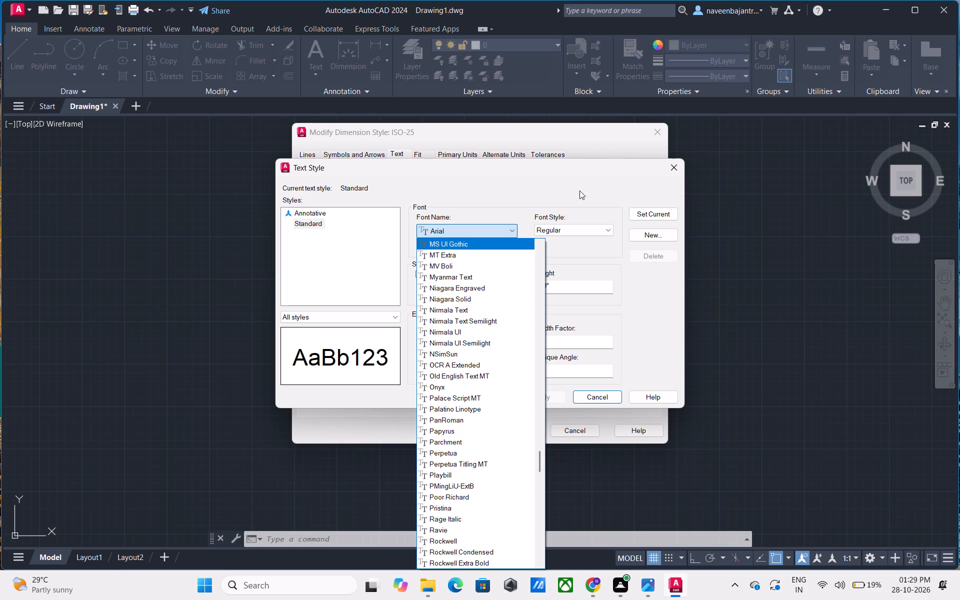
{"action": "left_click", "coordinate": [540, 243]}
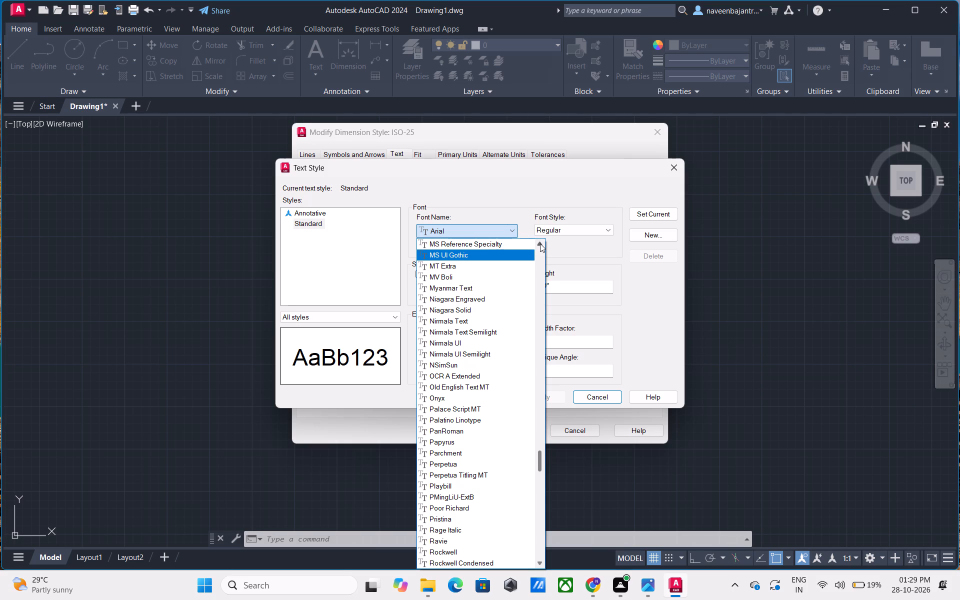
{"action": "left_click", "coordinate": [540, 243]}
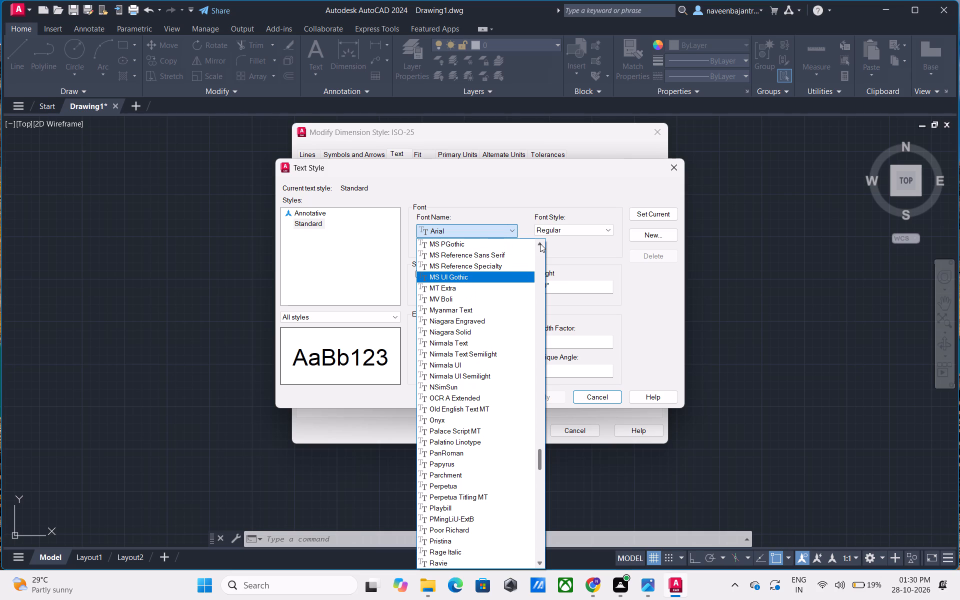
{"action": "left_click", "coordinate": [540, 243]}
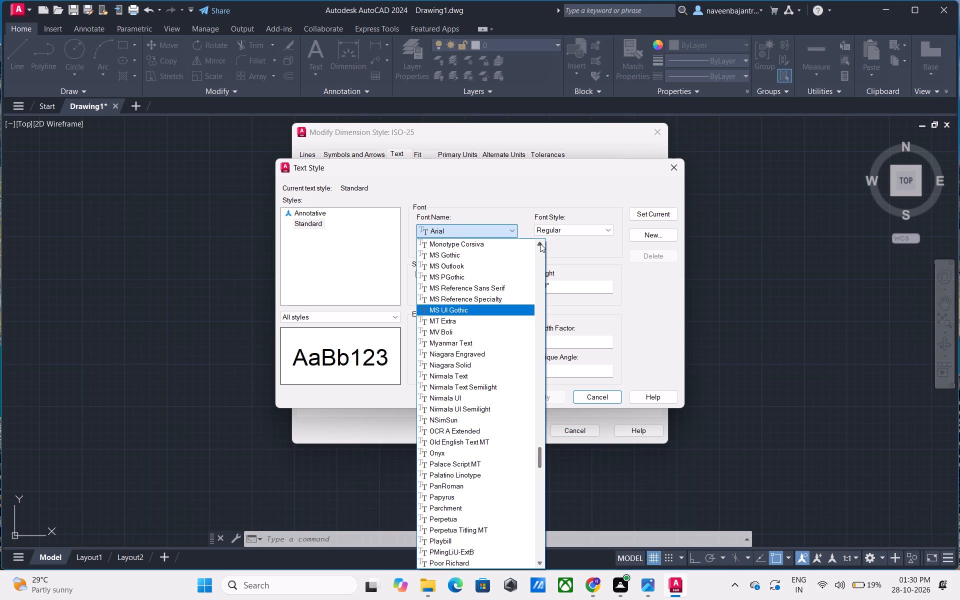
{"action": "left_click", "coordinate": [540, 243]}
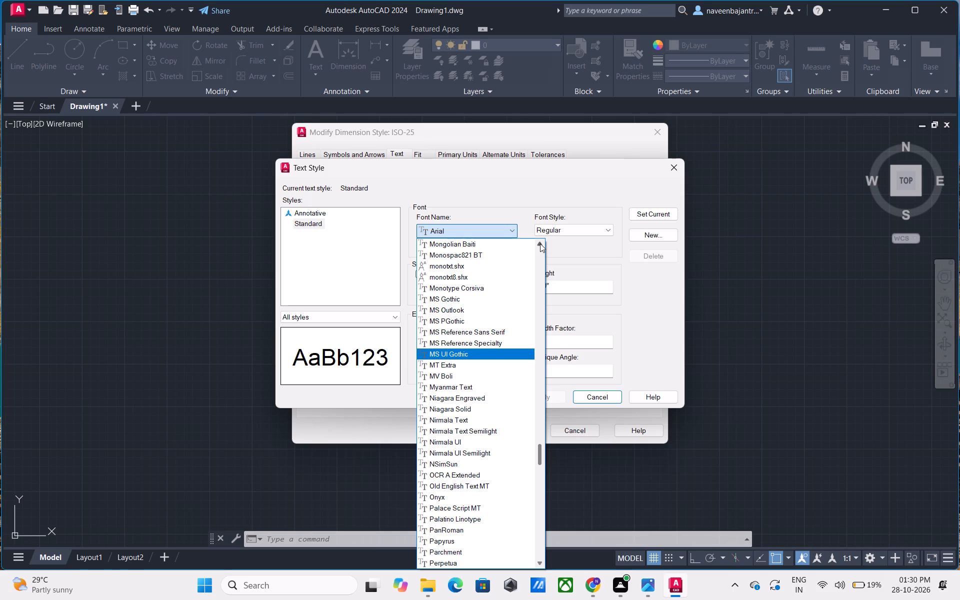
{"action": "left_click", "coordinate": [540, 243]}
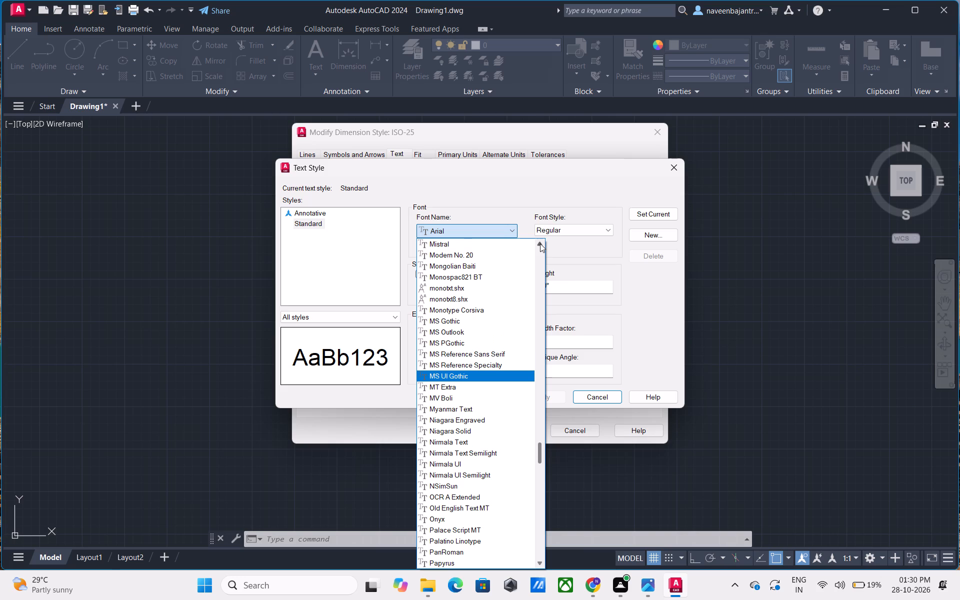
{"action": "left_click", "coordinate": [540, 243]}
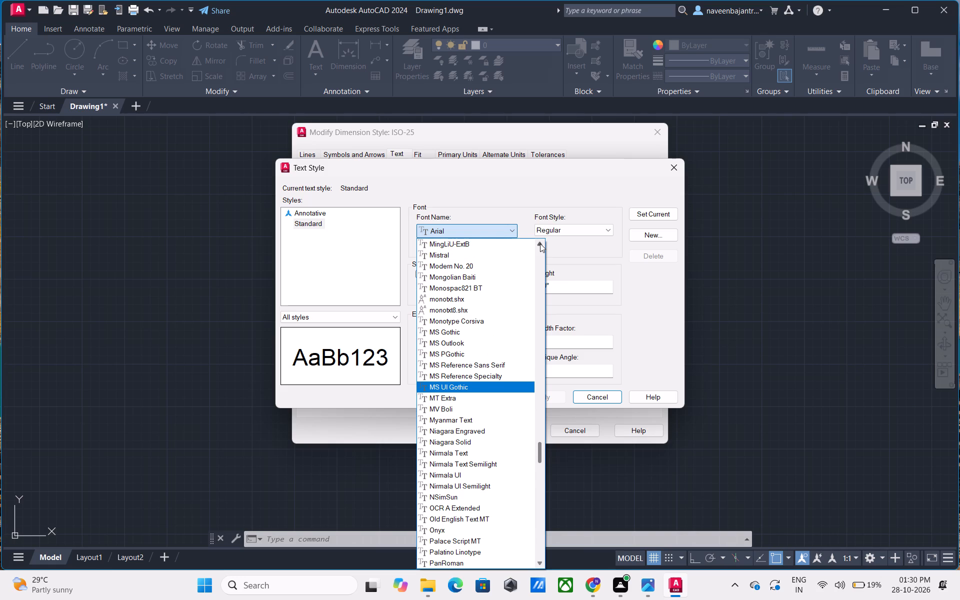
{"action": "left_click", "coordinate": [540, 243]}
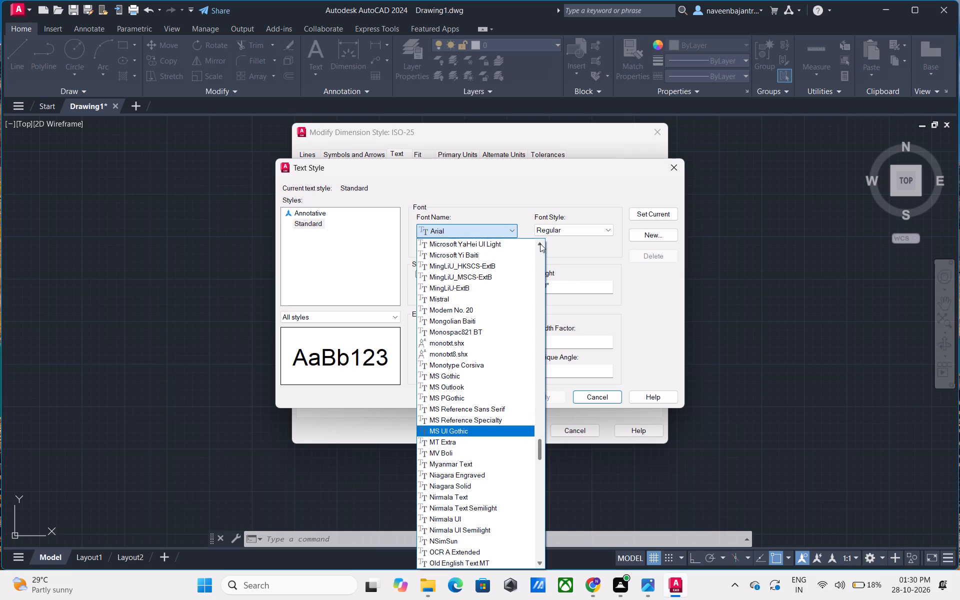
{"action": "left_click", "coordinate": [540, 243]}
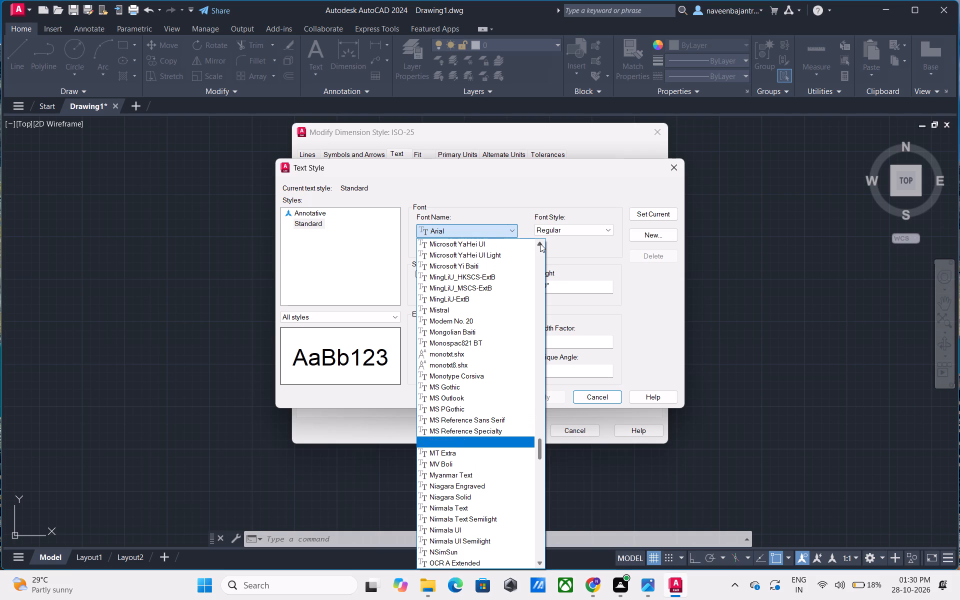
{"action": "left_click", "coordinate": [540, 243]}
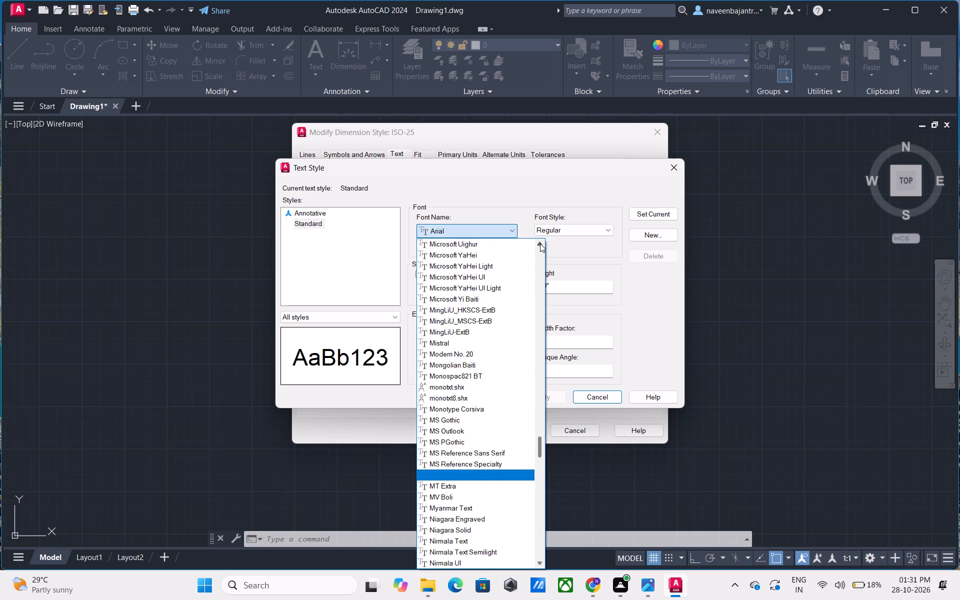
{"action": "left_click", "coordinate": [540, 243]}
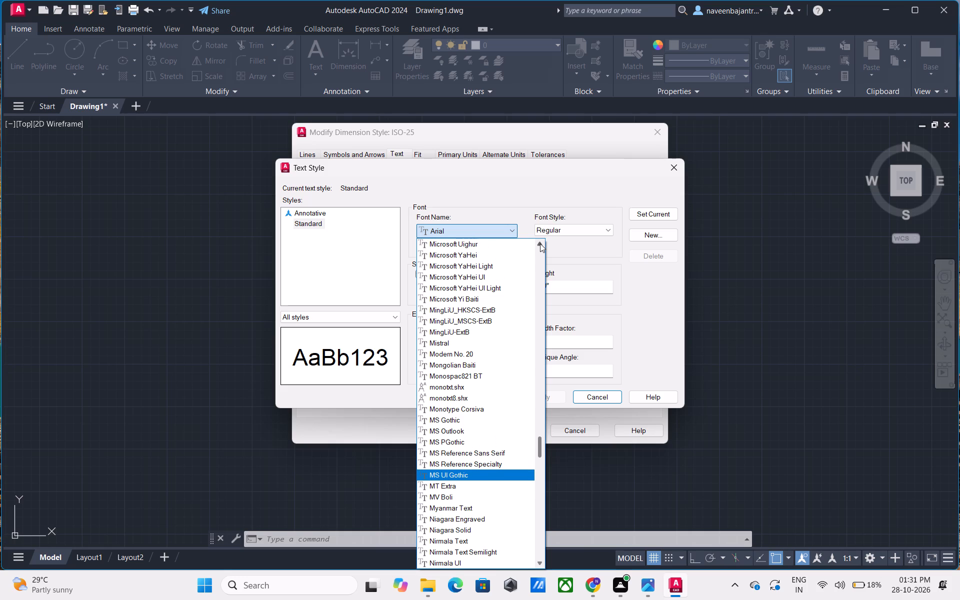
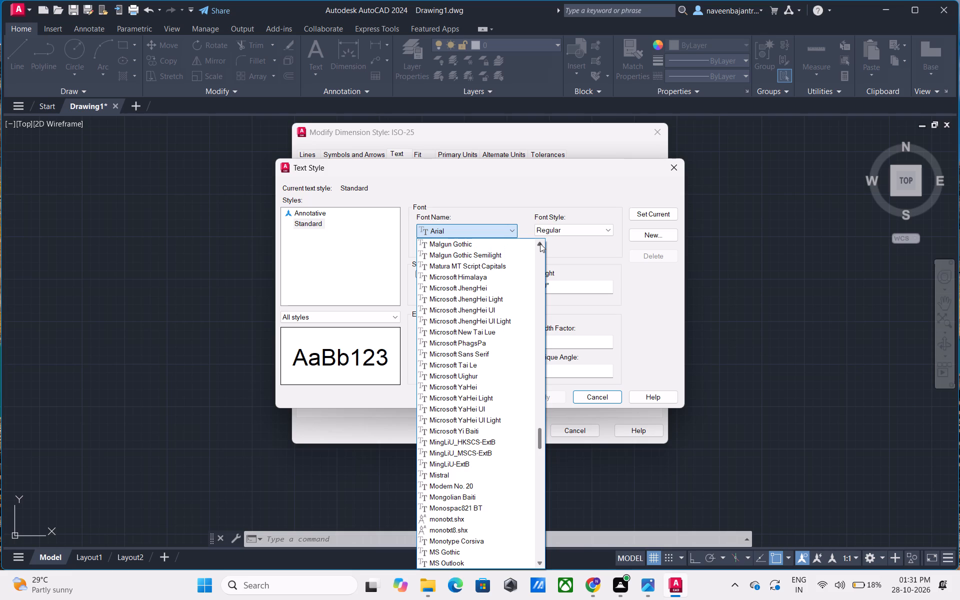
Continue looking back through the available fonts for the Standard text style, from Malgun Gothic to Franklin Gothic Book.
{"action": "left_click", "coordinate": [540, 243]}
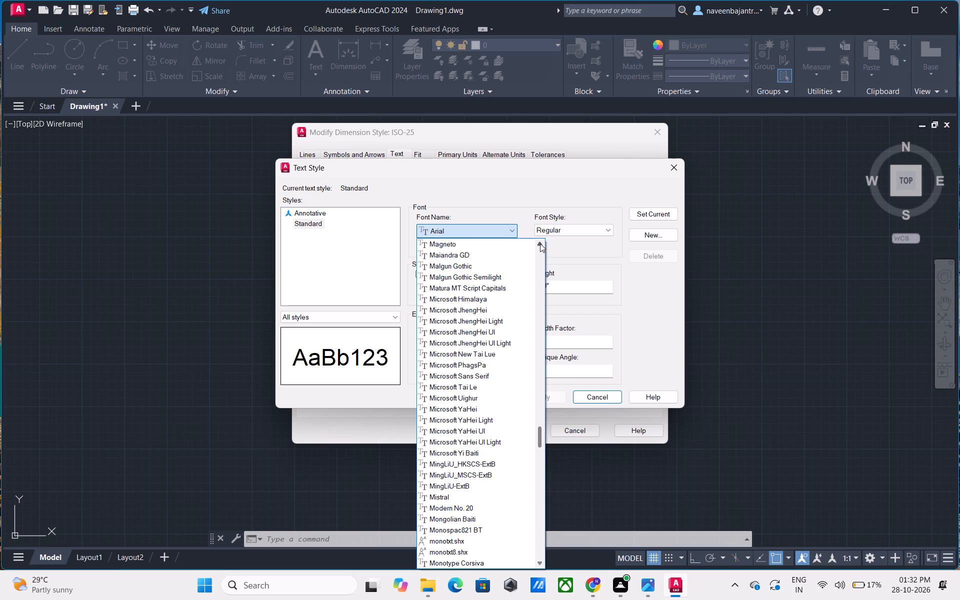
{"action": "left_click", "coordinate": [540, 243]}
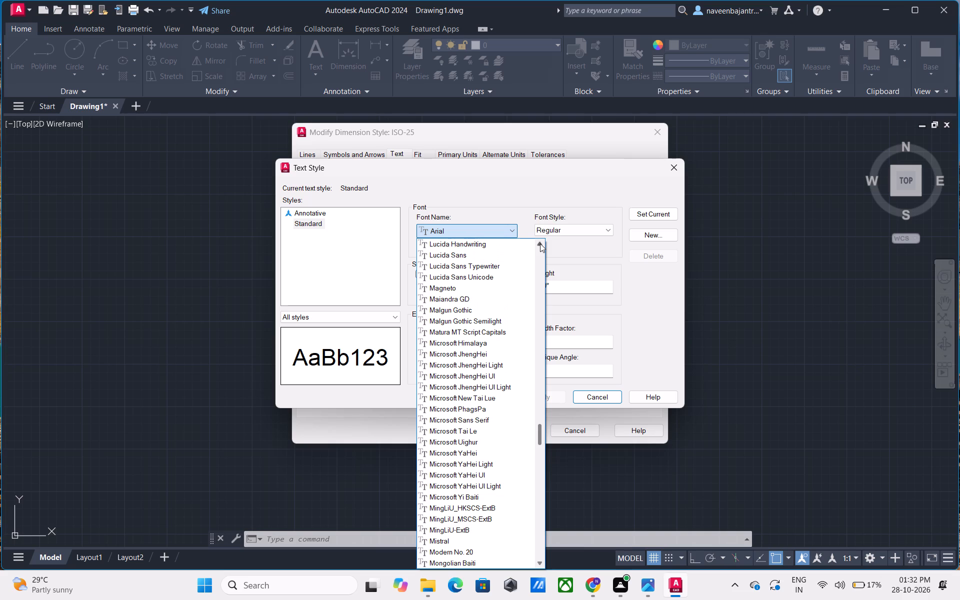
{"action": "left_click", "coordinate": [540, 243]}
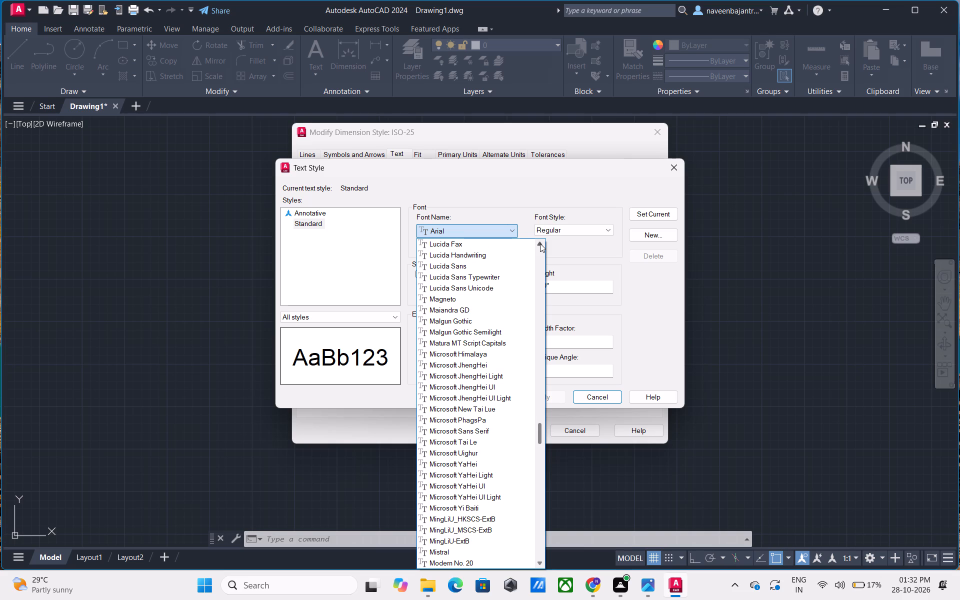
{"action": "left_click", "coordinate": [540, 243]}
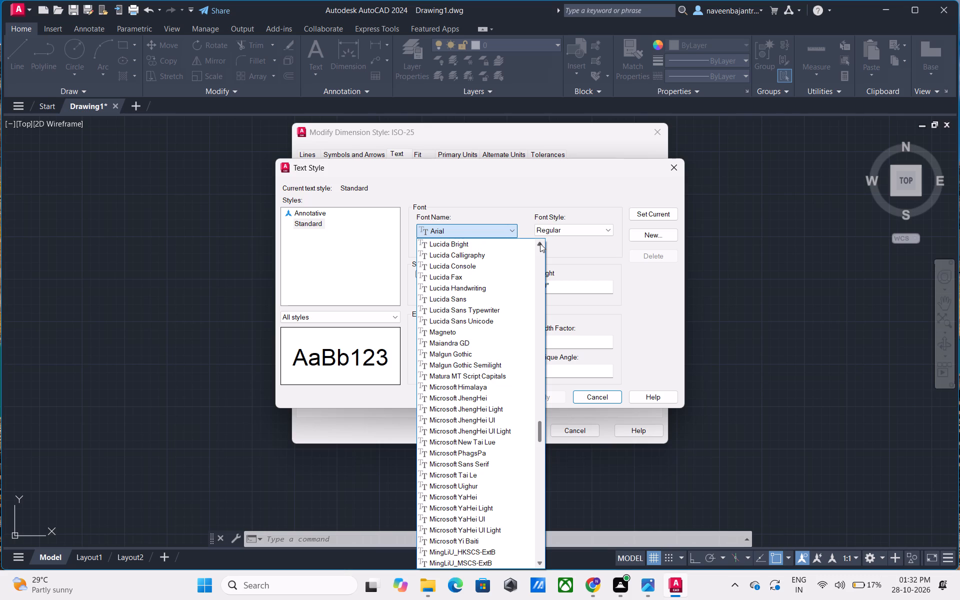
{"action": "left_click", "coordinate": [540, 243]}
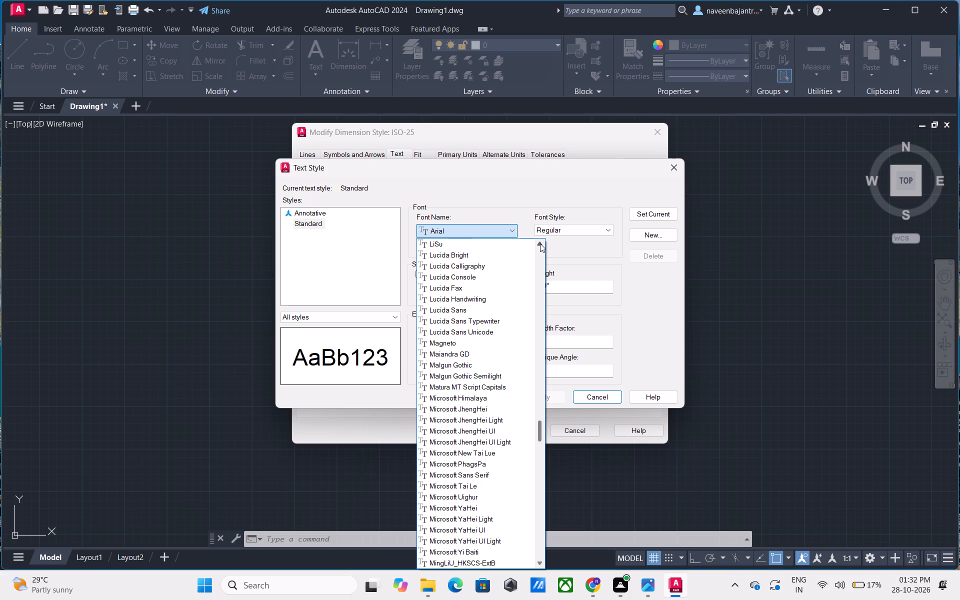
{"action": "left_click", "coordinate": [540, 243]}
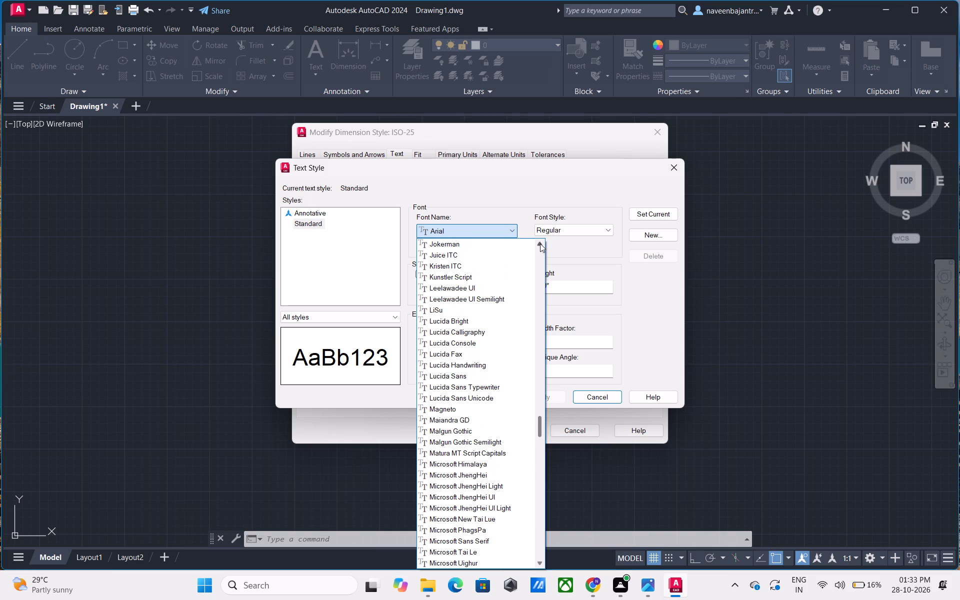
{"action": "left_click", "coordinate": [540, 243]}
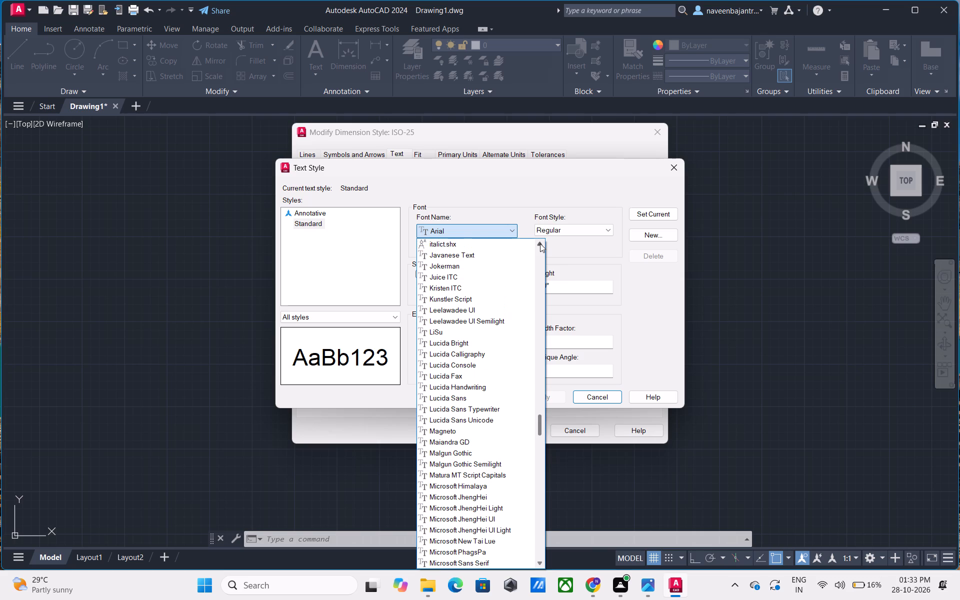
{"action": "left_click", "coordinate": [540, 243]}
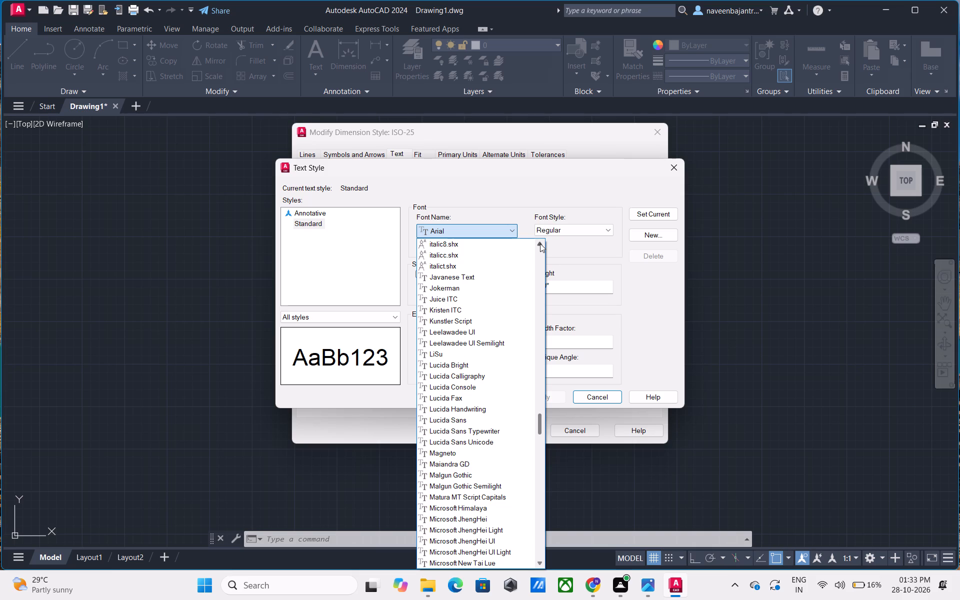
{"action": "left_click", "coordinate": [540, 243]}
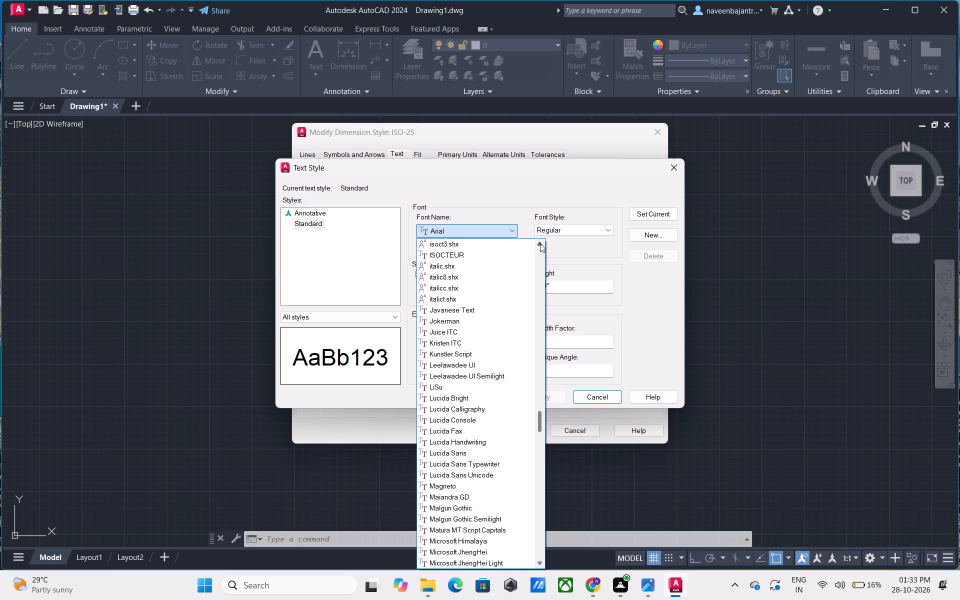
{"action": "left_click", "coordinate": [540, 243]}
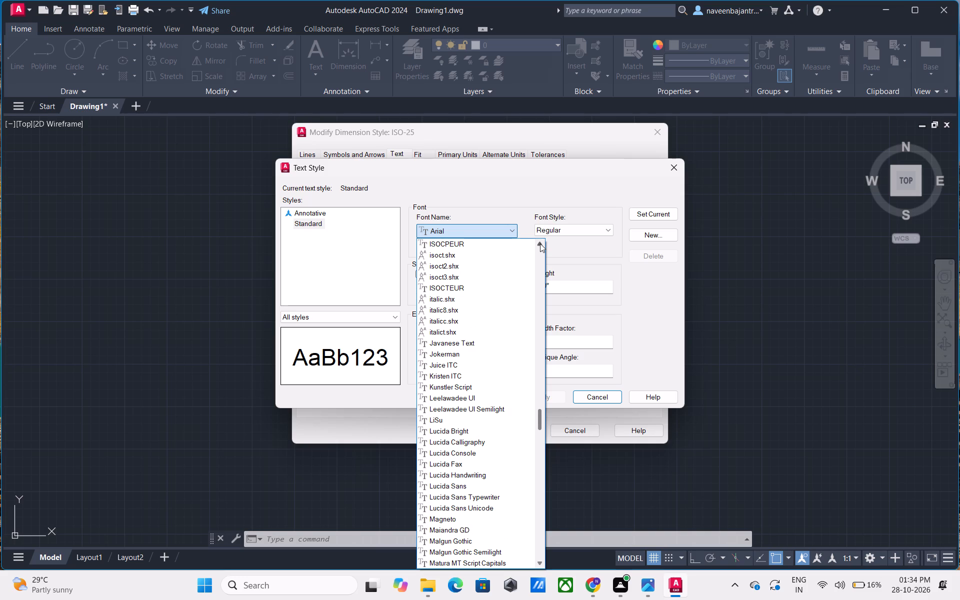
{"action": "left_click", "coordinate": [540, 243]}
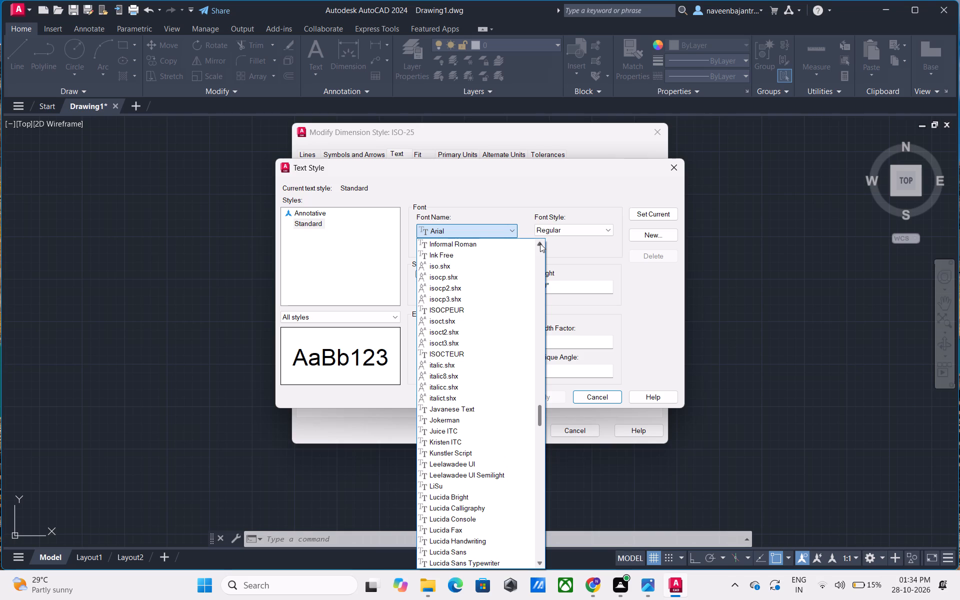
{"action": "left_click", "coordinate": [540, 243]}
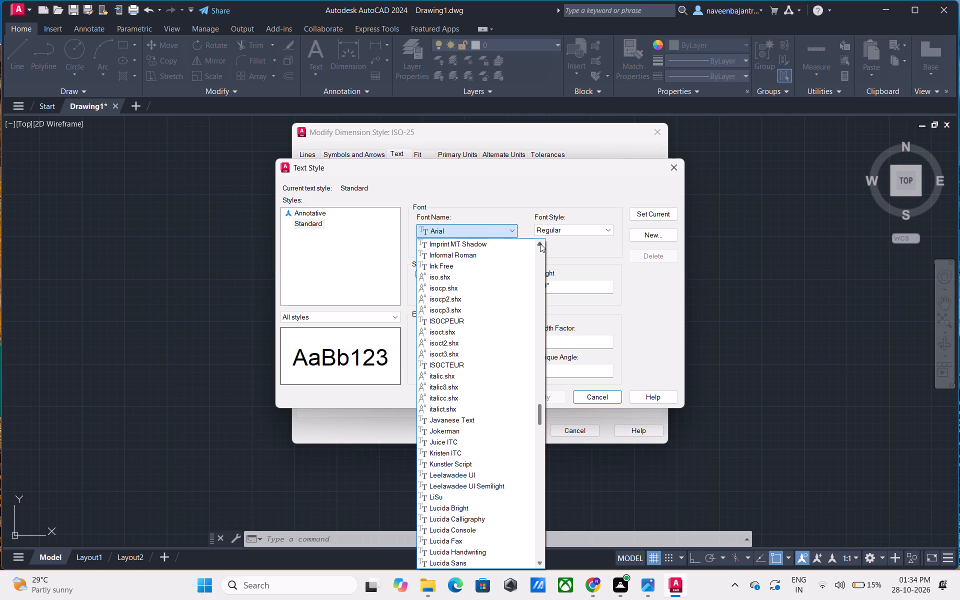
{"action": "left_click", "coordinate": [540, 243]}
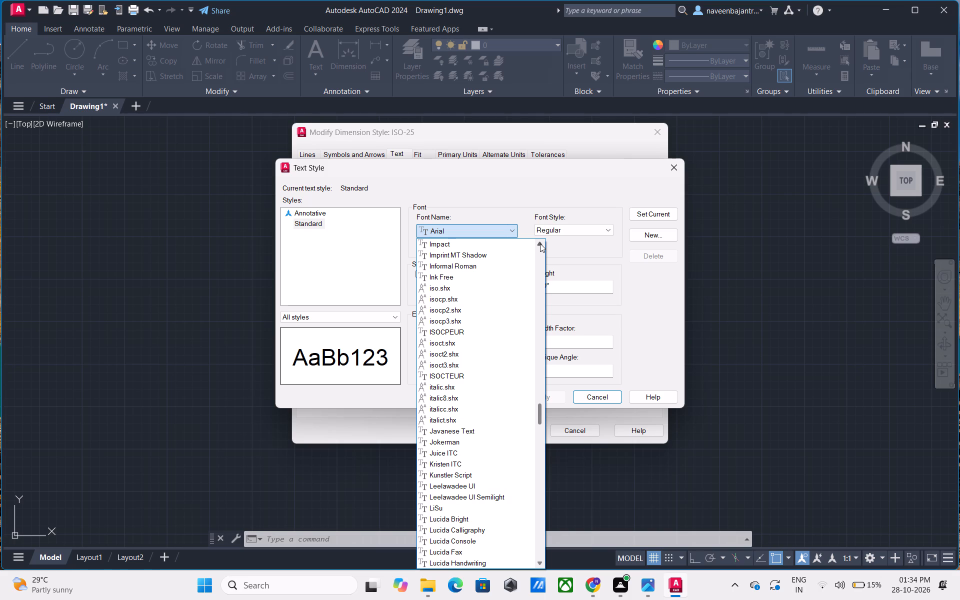
{"action": "left_click", "coordinate": [540, 243]}
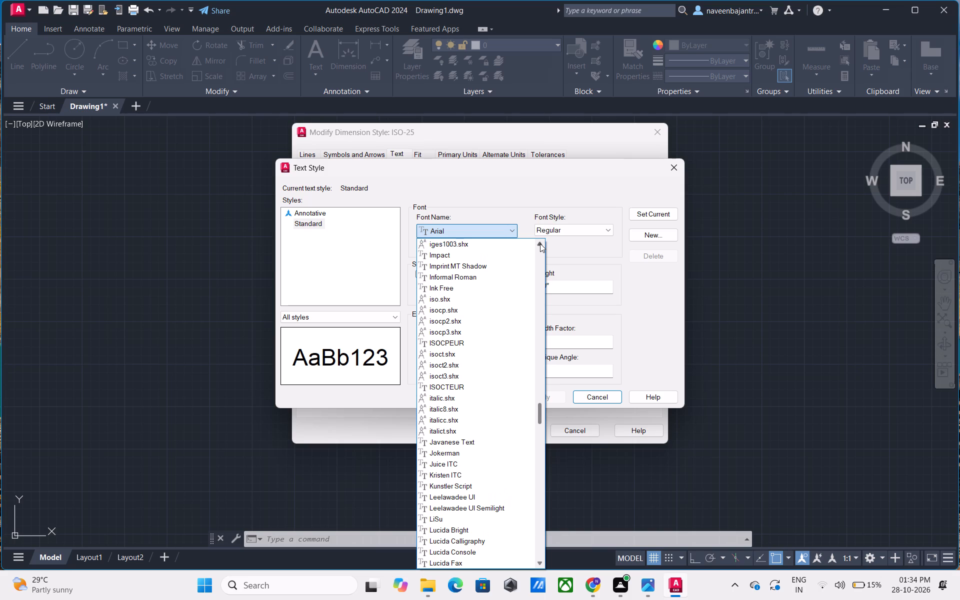
{"action": "left_click", "coordinate": [540, 243]}
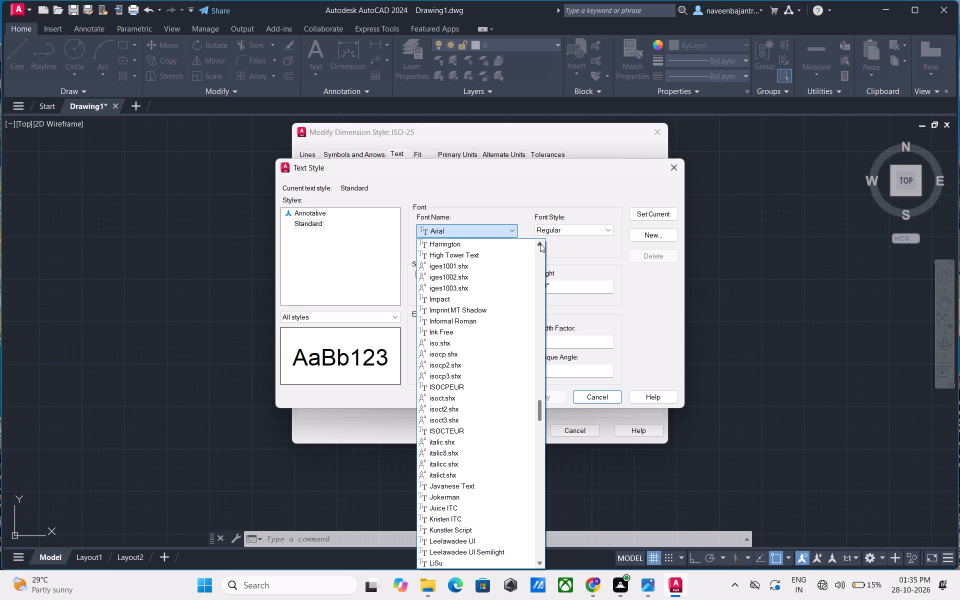
{"action": "left_click", "coordinate": [540, 243]}
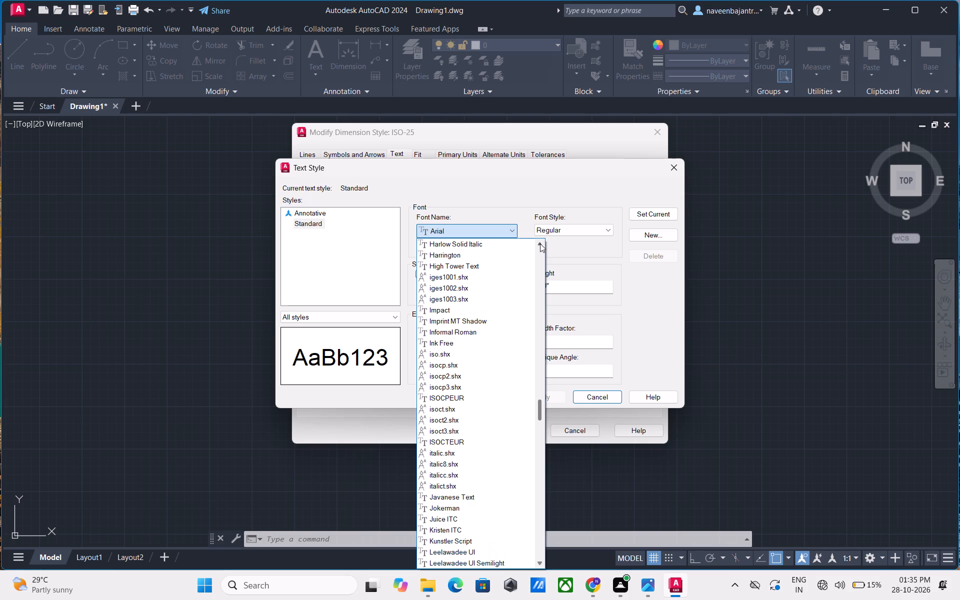
{"action": "left_click", "coordinate": [540, 243]}
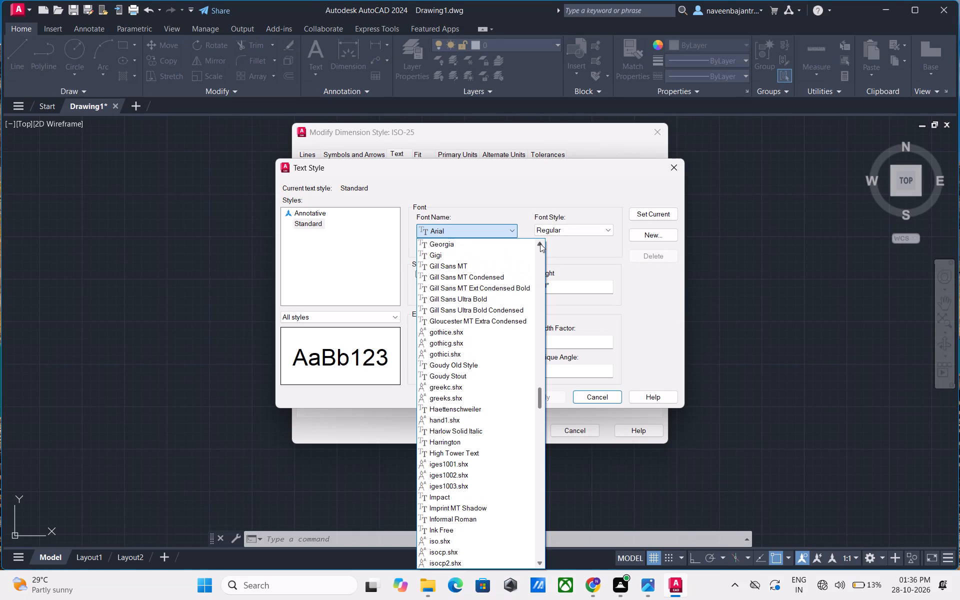
{"action": "left_click", "coordinate": [540, 243]}
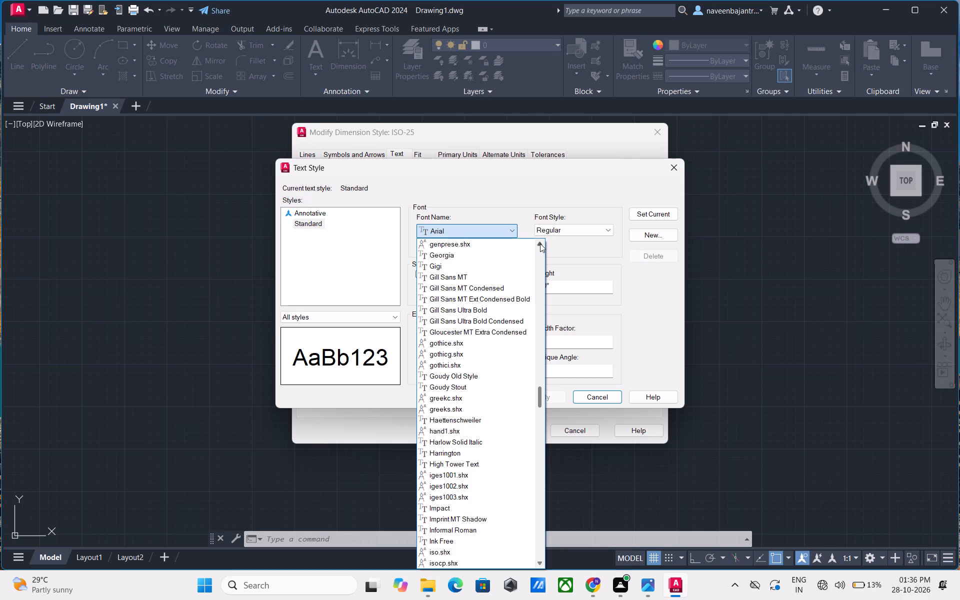
{"action": "left_click", "coordinate": [540, 243]}
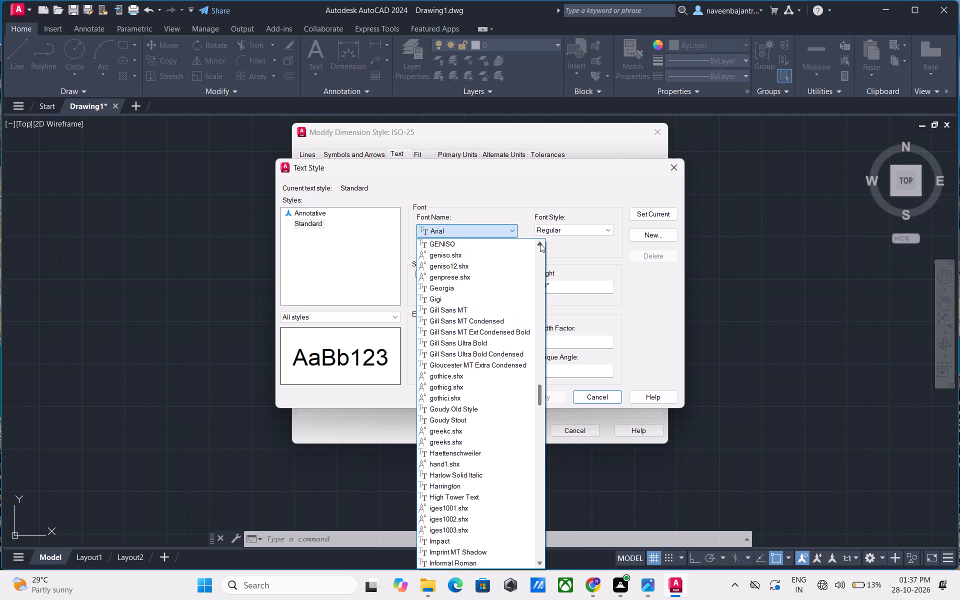
{"action": "left_click", "coordinate": [540, 243]}
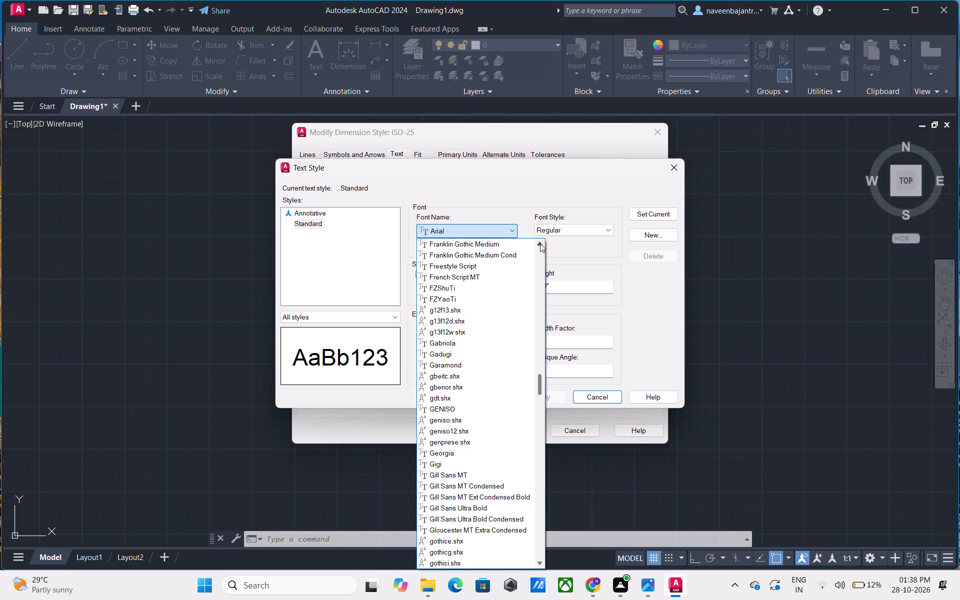
{"action": "left_click", "coordinate": [540, 243]}
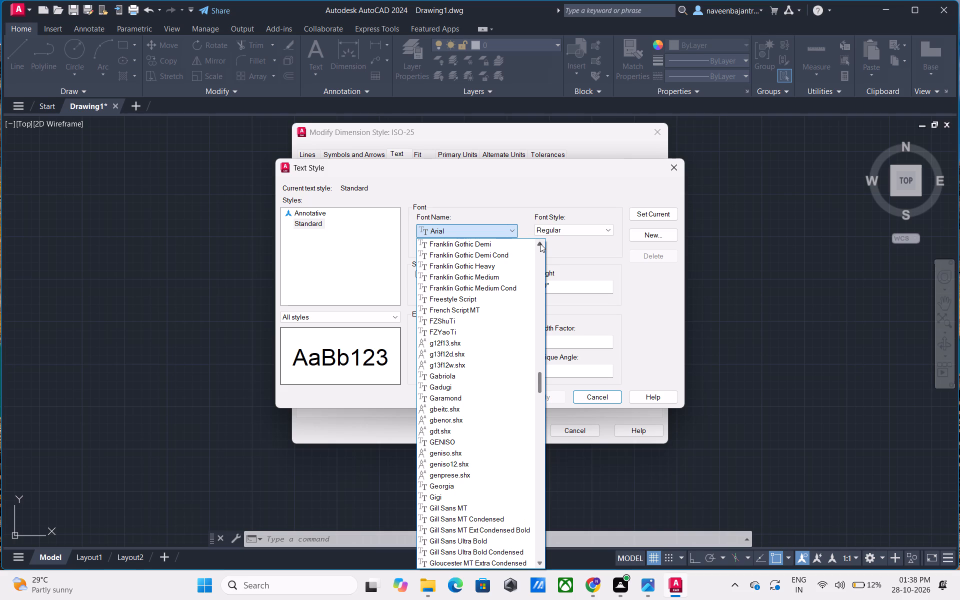
{"action": "left_click", "coordinate": [540, 243]}
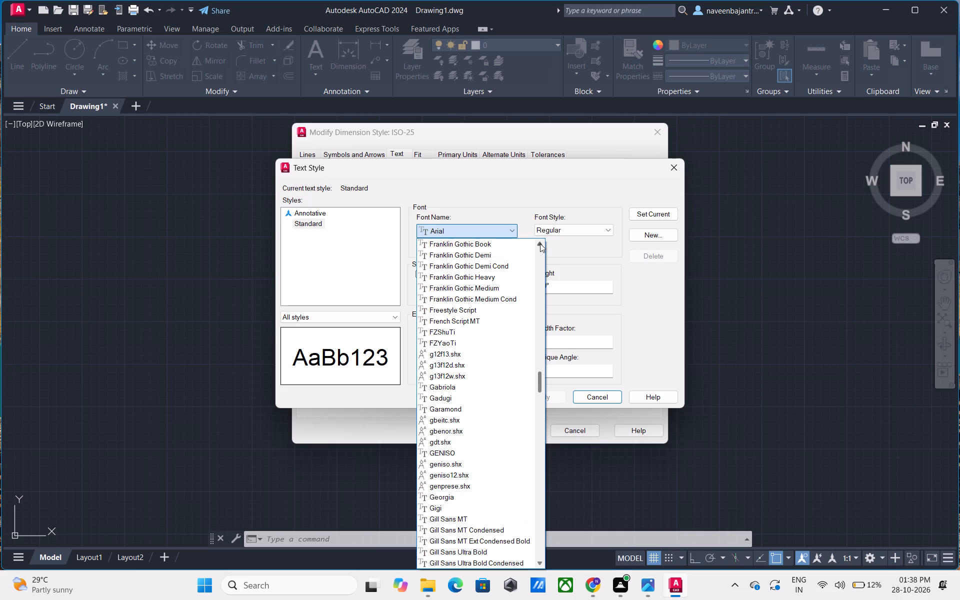
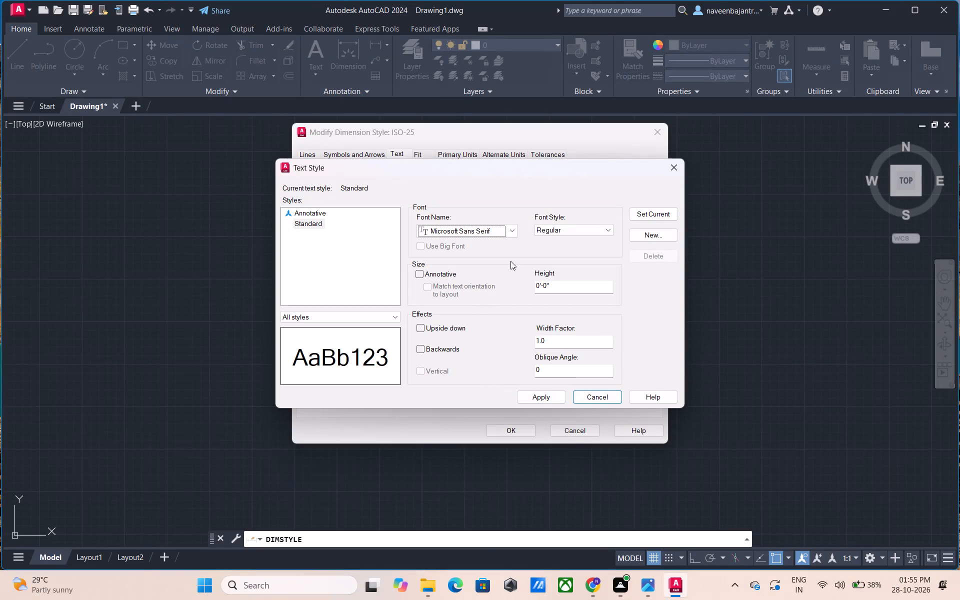
Set the Standard text style's font to Times New Roman, apply it and close the text style settings.
{"action": "left_click", "coordinate": [516, 234]}
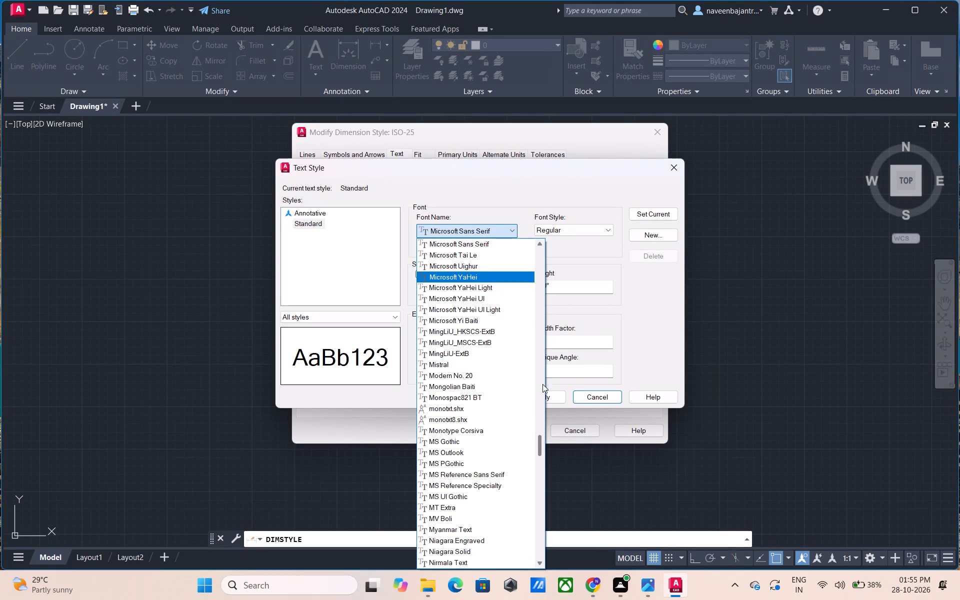
{"action": "left_click_drag", "start_coordinate": [541, 446], "coordinate": [541, 455]}
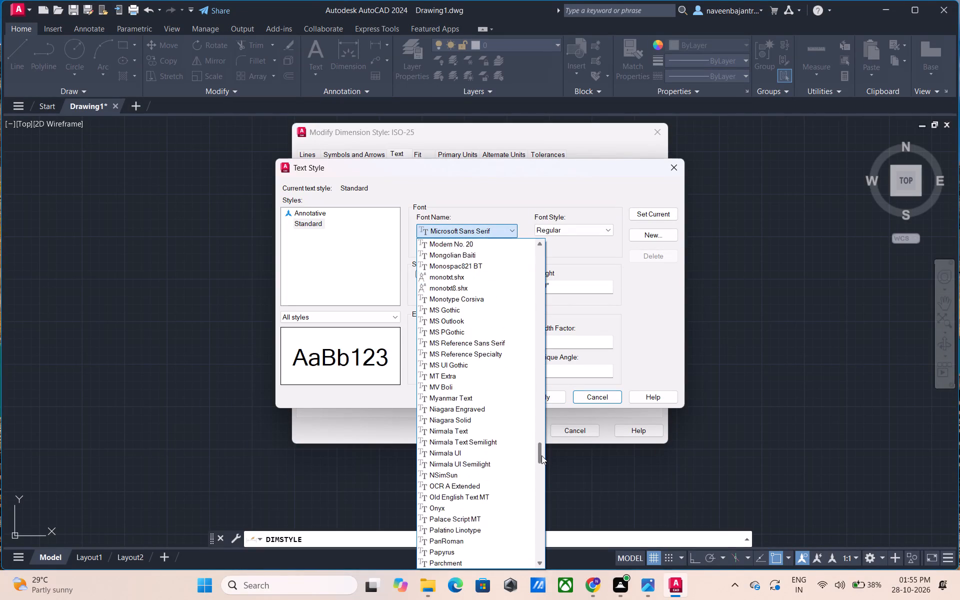
{"action": "left_click_drag", "start_coordinate": [541, 455], "coordinate": [539, 497]}
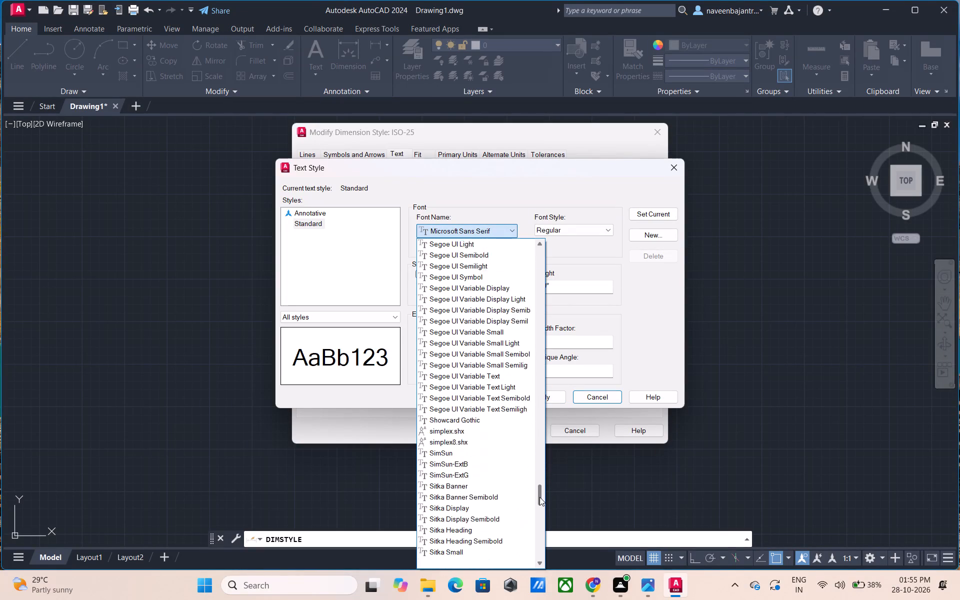
{"action": "left_click_drag", "start_coordinate": [539, 497], "coordinate": [539, 501]}
{"action": "left_click_drag", "start_coordinate": [539, 500], "coordinate": [539, 502]}
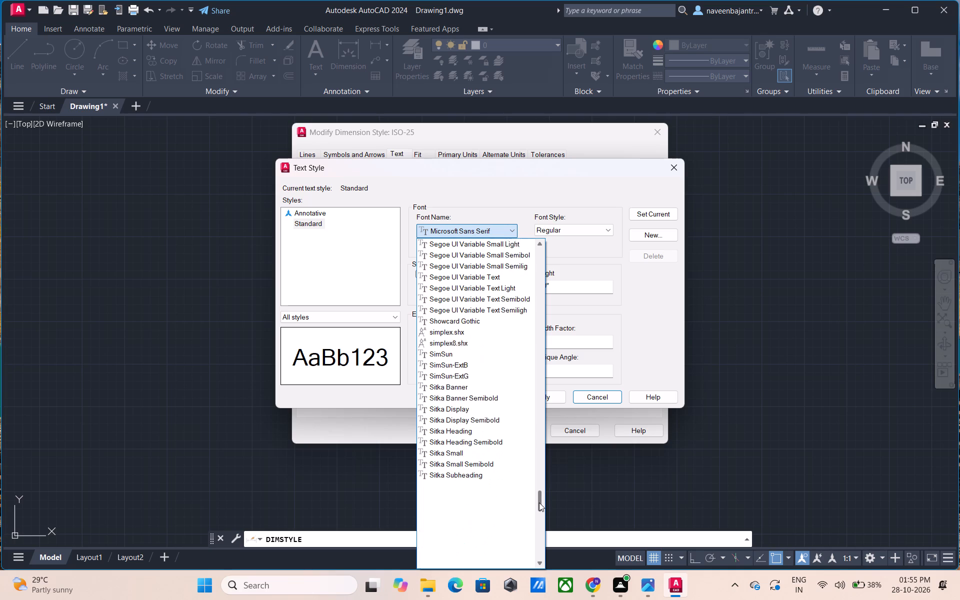
{"action": "left_click_drag", "start_coordinate": [539, 502], "coordinate": [539, 523]}
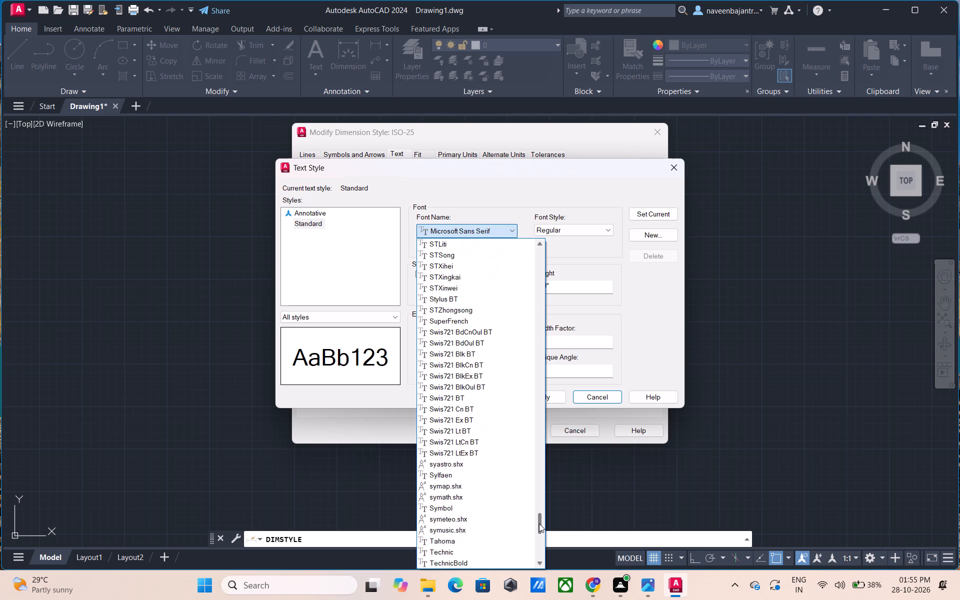
{"action": "left_click_drag", "start_coordinate": [539, 523], "coordinate": [538, 532]}
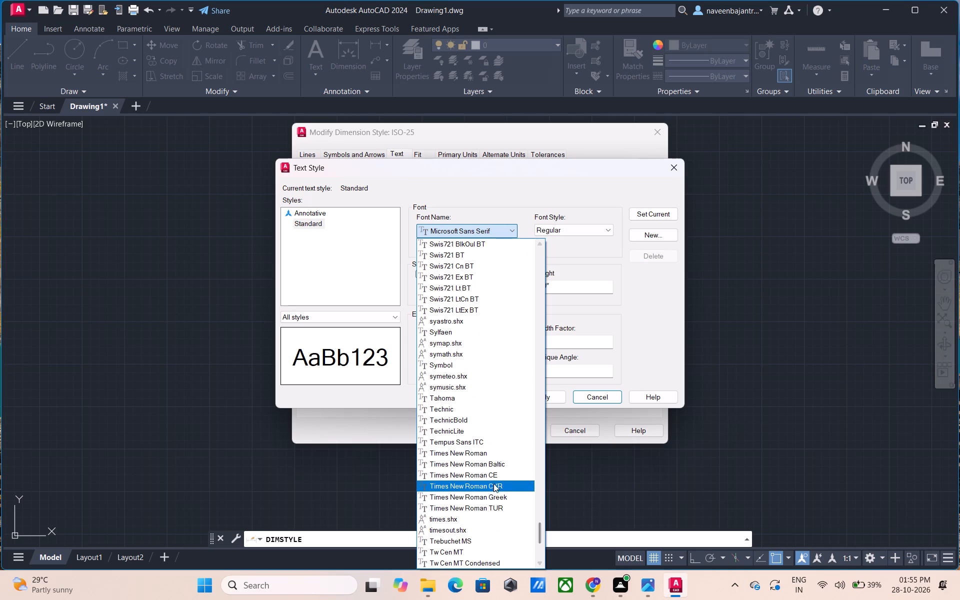
{"action": "left_click", "coordinate": [488, 455]}
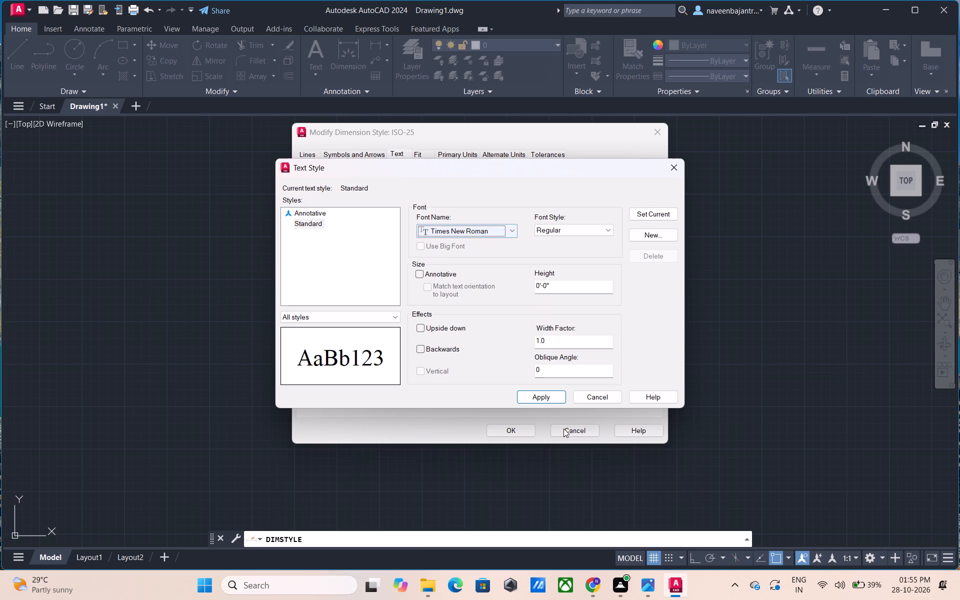
{"action": "left_click", "coordinate": [558, 401]}
{"action": "left_click", "coordinate": [593, 399]}
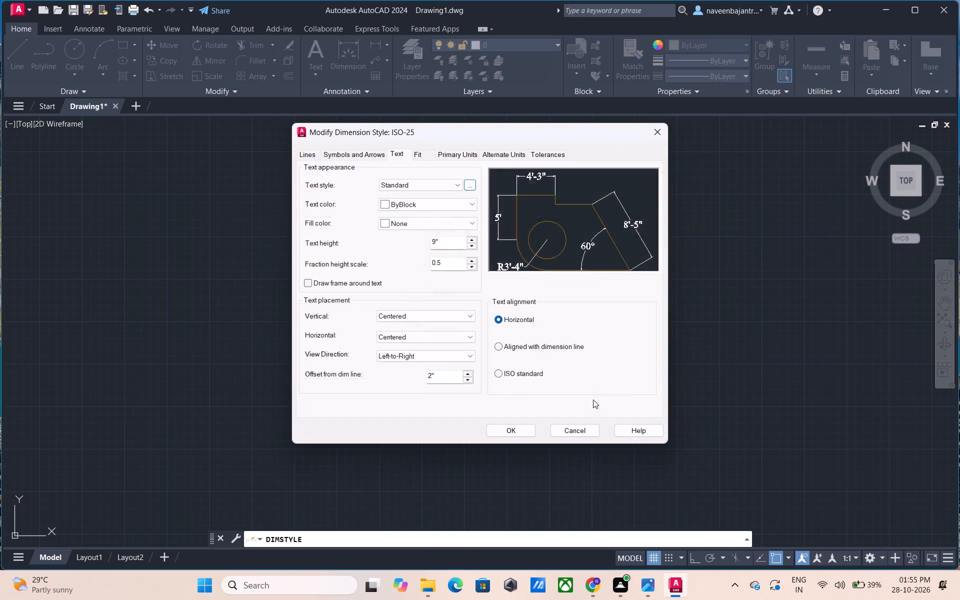
Accept the ISO-25 dimension style modifications, set the style current and close the style manager.
{"action": "left_click", "coordinate": [527, 429]}
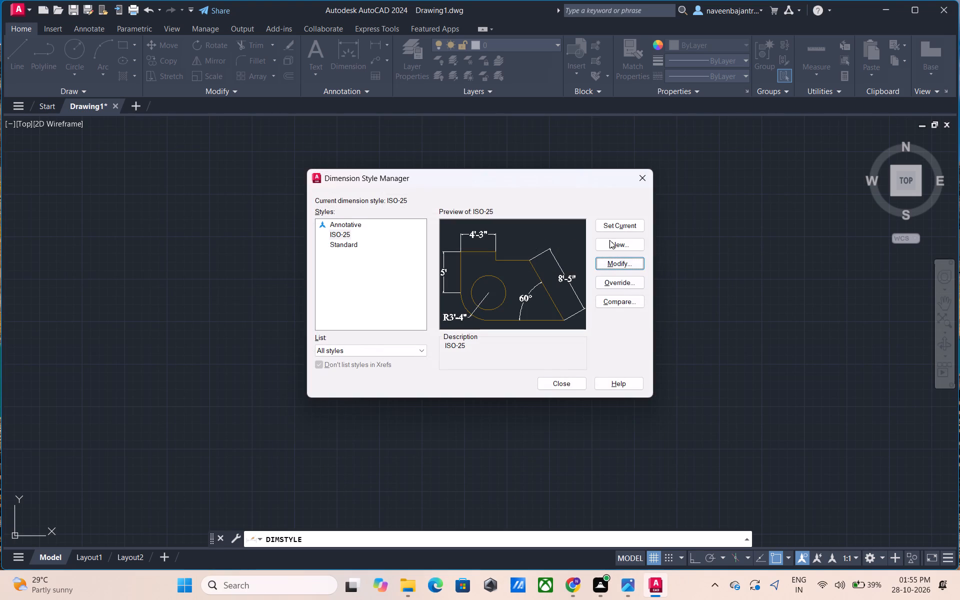
{"action": "left_click", "coordinate": [622, 225]}
{"action": "left_click", "coordinate": [578, 386]}
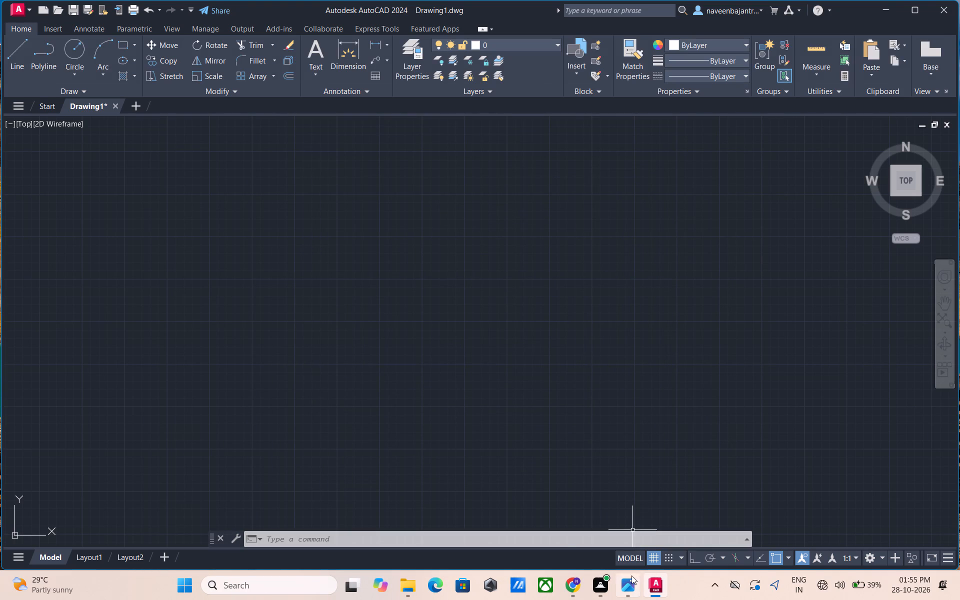
Switch to the Photos app to examine the reference floor plan's rooms and dimensions, and return to the AutoCAD drawing.
{"action": "left_click", "coordinate": [633, 543]}
{"action": "scroll", "coordinate": [573, 417], "scroll_direction": "up", "scroll_amount": 2}
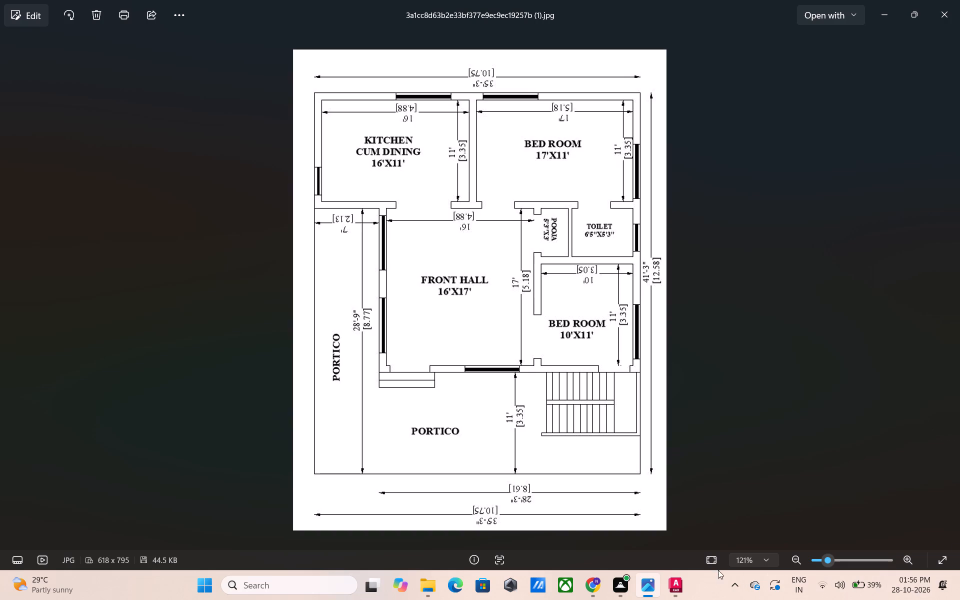
{"action": "left_click", "coordinate": [695, 550]}
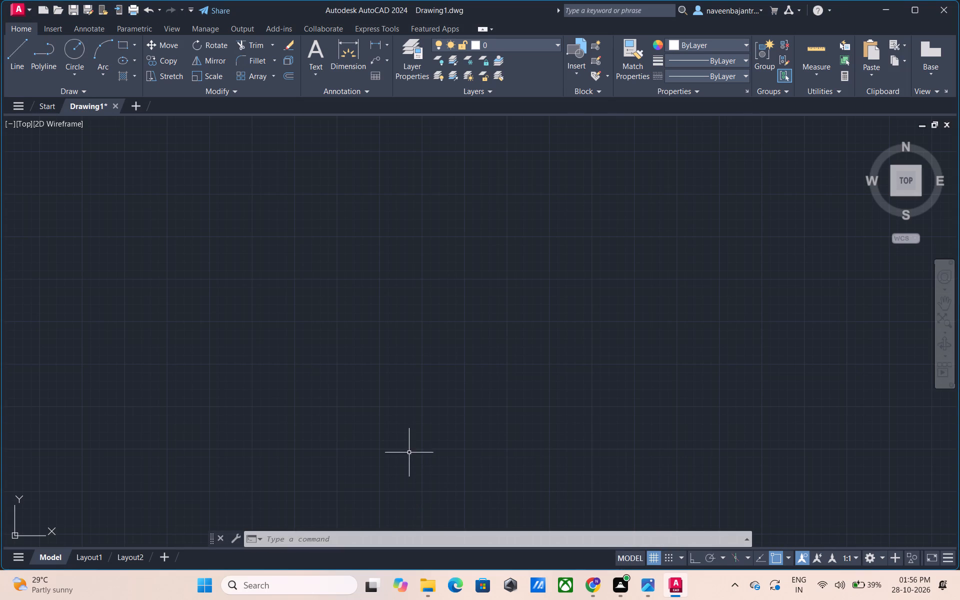
Open the full colour selection for the current object colour and look through the DIC COLOR GUIDE(R) colour book up to DIC 150.
{"action": "left_click", "coordinate": [672, 43]}
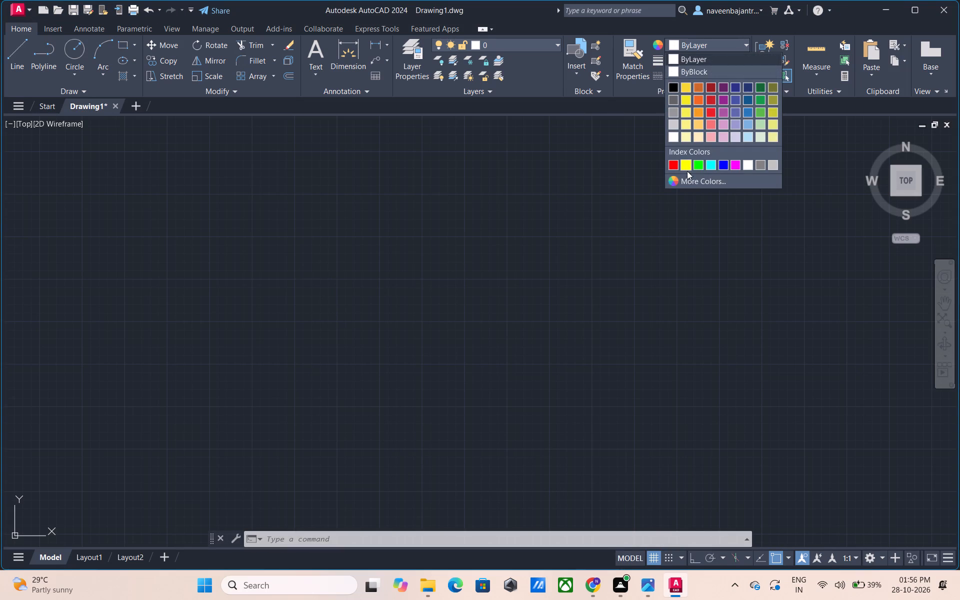
{"action": "left_click", "coordinate": [686, 181]}
{"action": "left_click", "coordinate": [522, 195]}
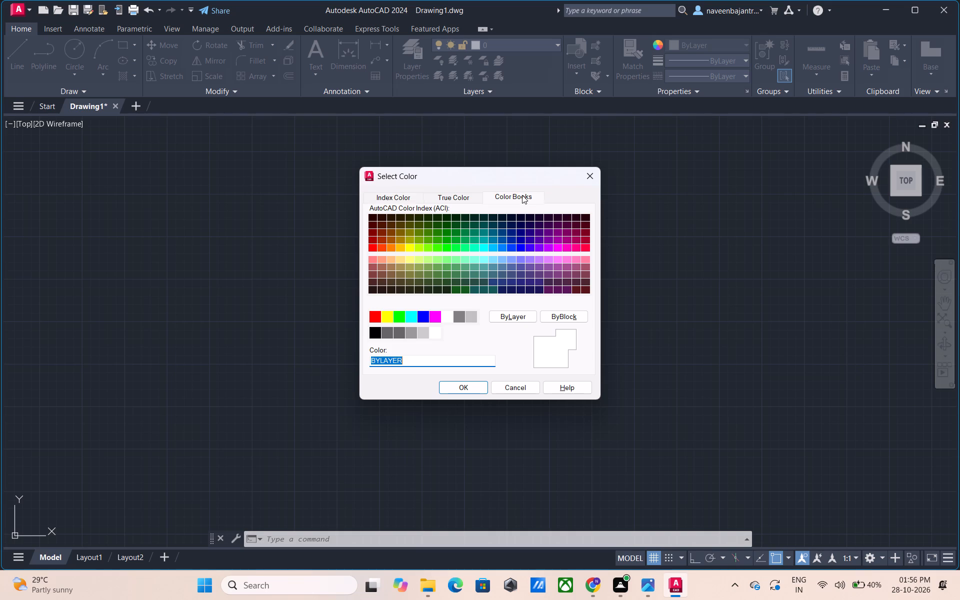
{"action": "left_click", "coordinate": [508, 337]}
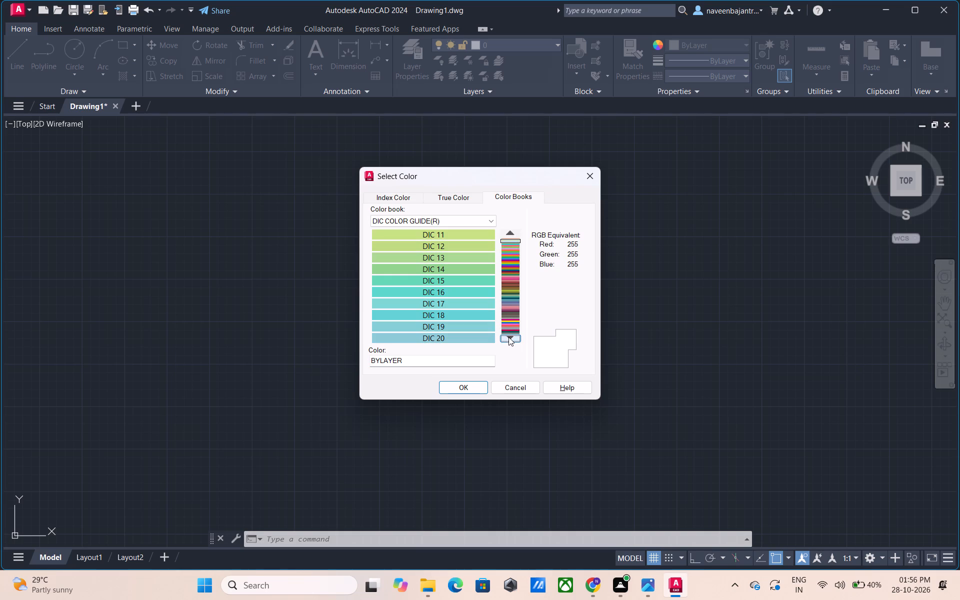
{"action": "left_click", "coordinate": [508, 337]}
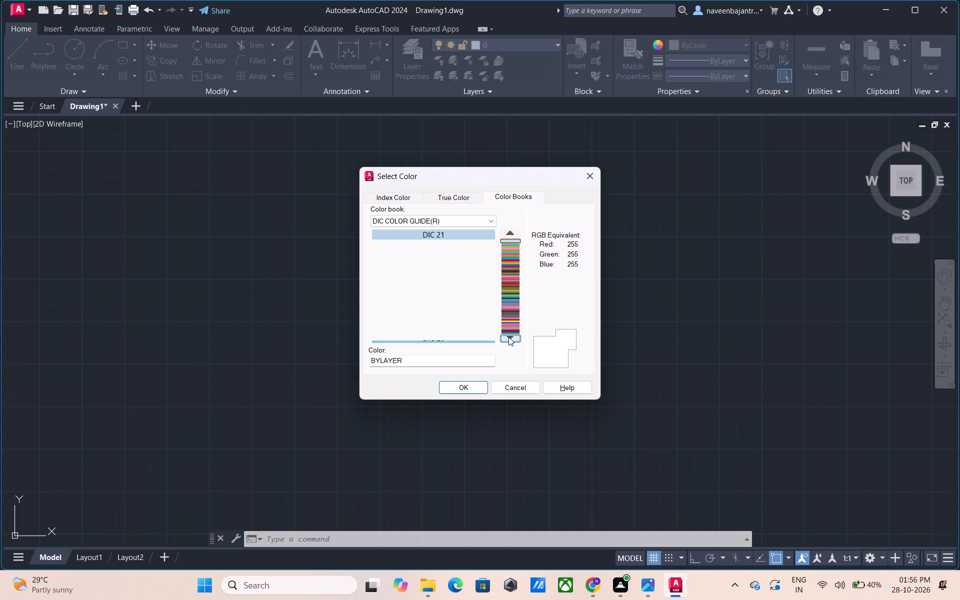
{"action": "left_click", "coordinate": [508, 337]}
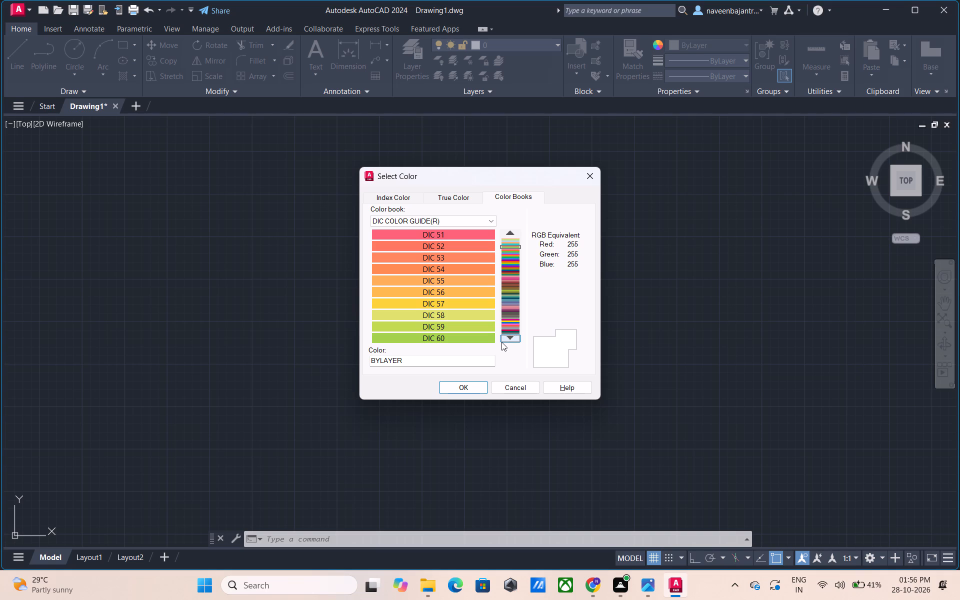
{"action": "left_click", "coordinate": [501, 342]}
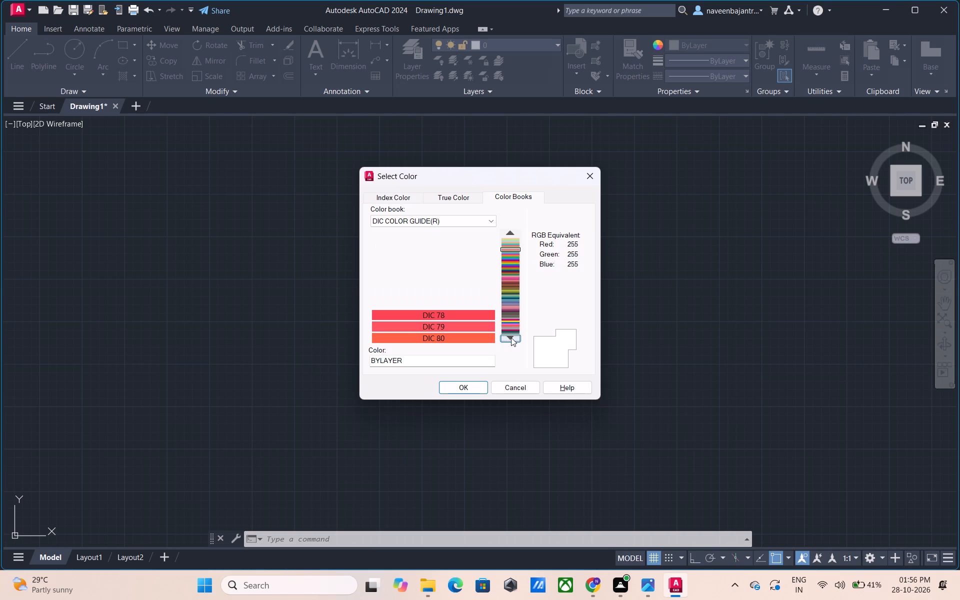
{"action": "left_click", "coordinate": [511, 337]}
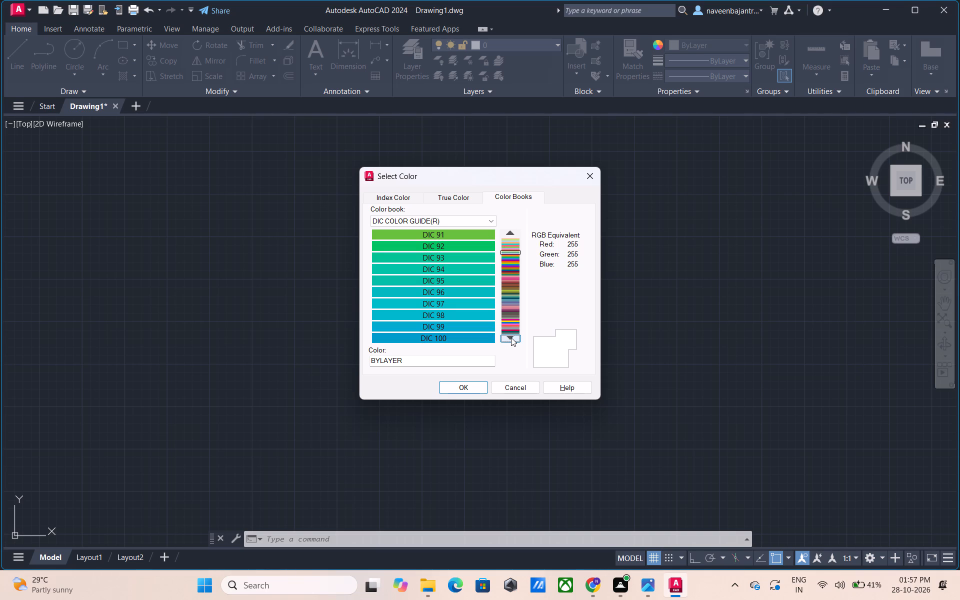
{"action": "left_click", "coordinate": [511, 337]}
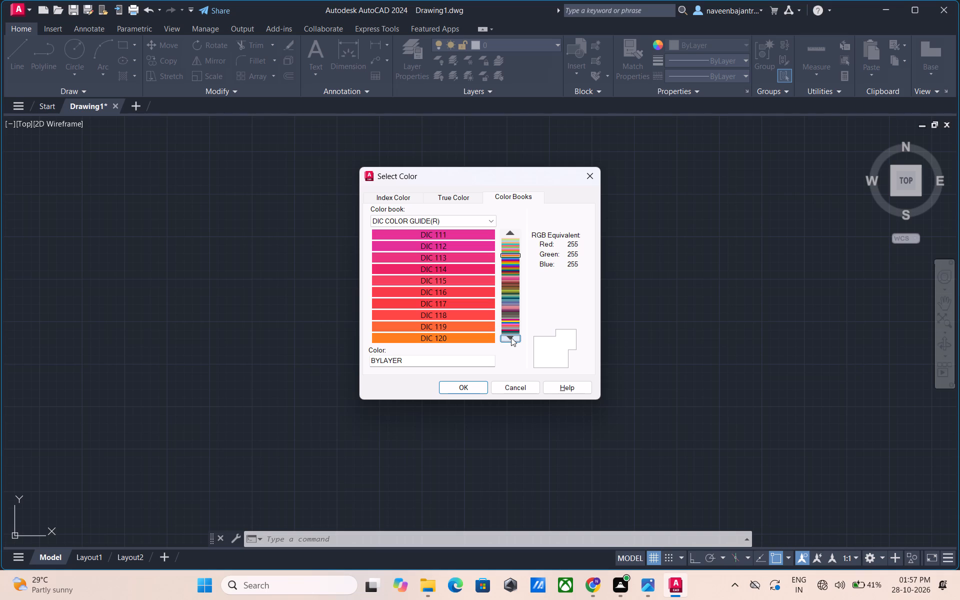
{"action": "left_click", "coordinate": [511, 337]}
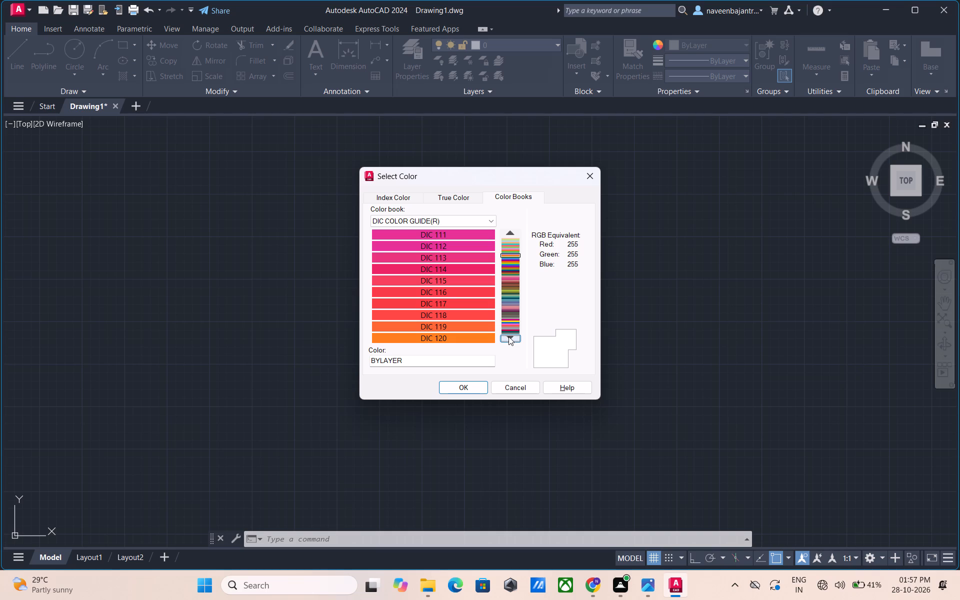
{"action": "left_click", "coordinate": [507, 336]}
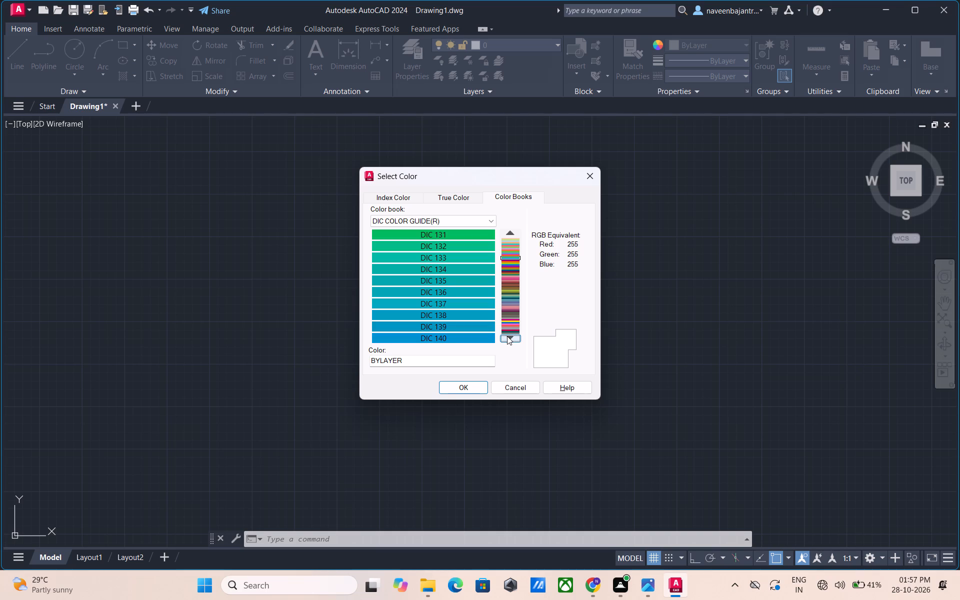
{"action": "left_click", "coordinate": [507, 336]}
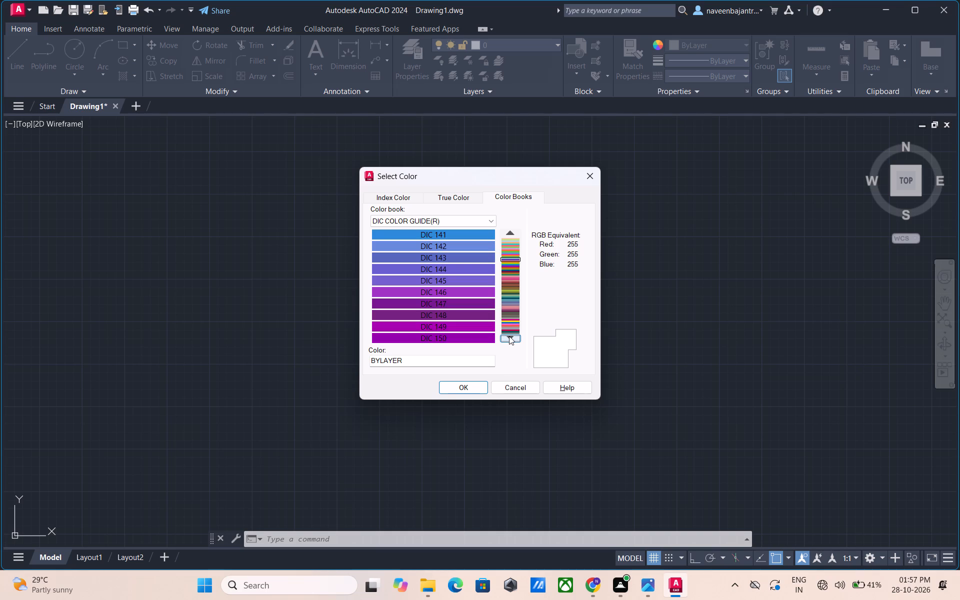
Look through the remaining DIC COLOR GUIDE(R) swatches from DIC 150 up to DIC 652 for a suitable object colour.
{"action": "left_click", "coordinate": [509, 336]}
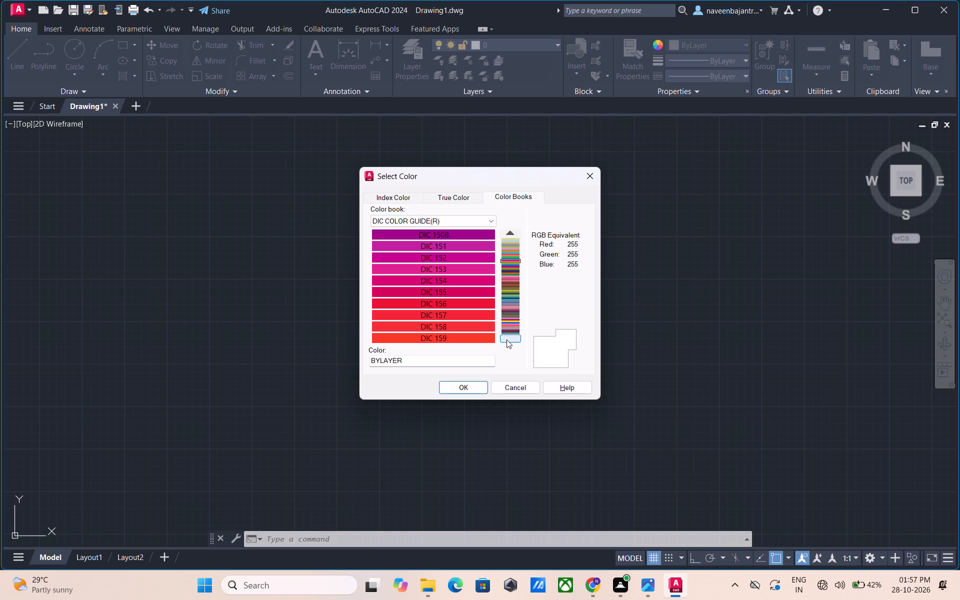
{"action": "left_click", "coordinate": [507, 337]}
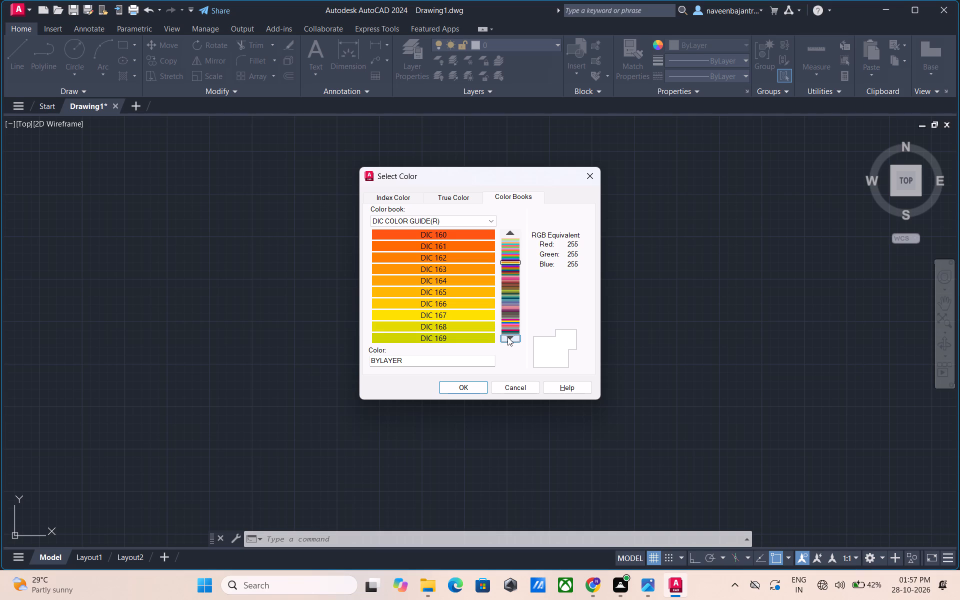
{"action": "left_click", "coordinate": [507, 337]}
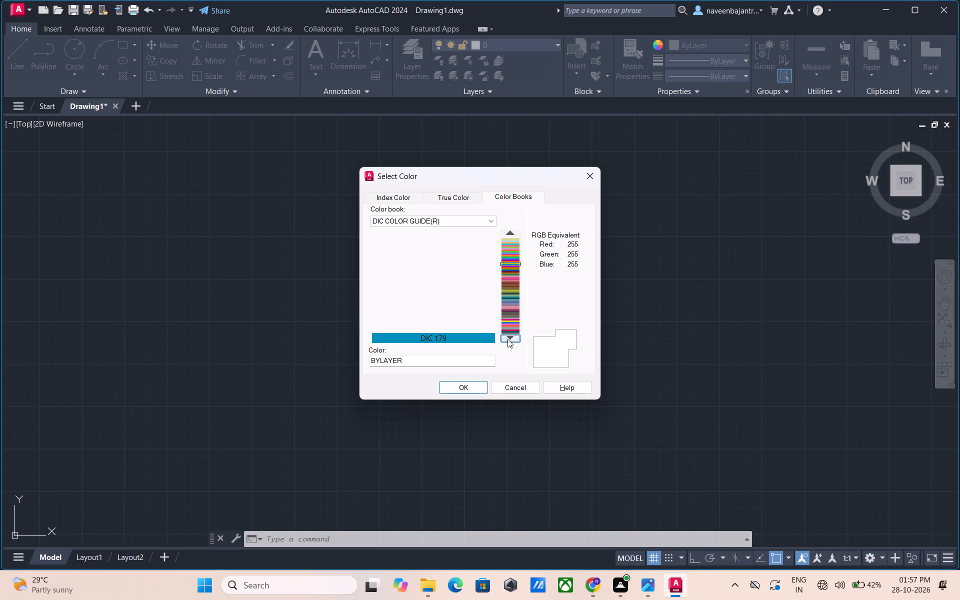
{"action": "left_click", "coordinate": [507, 339]}
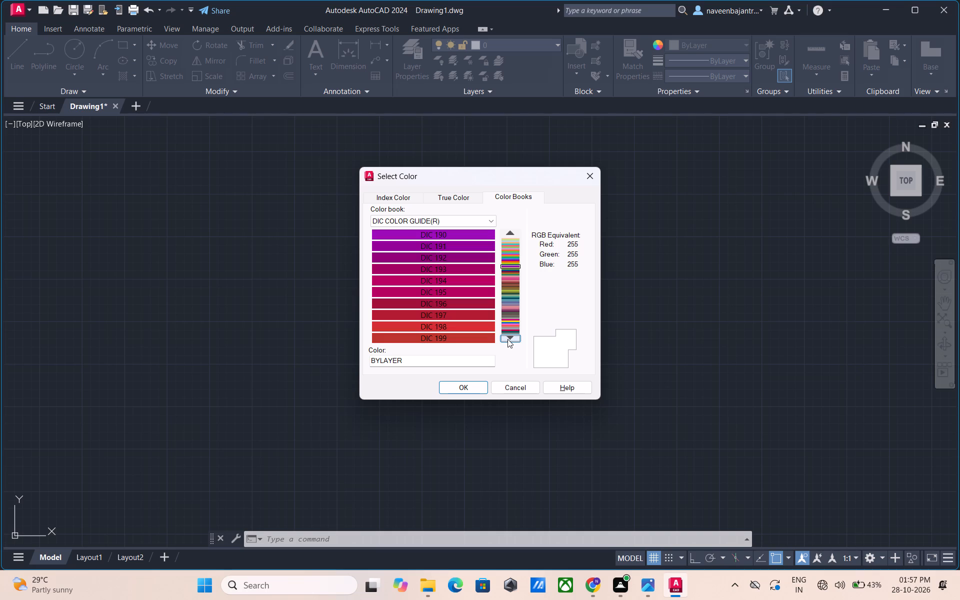
{"action": "left_click", "coordinate": [507, 339]}
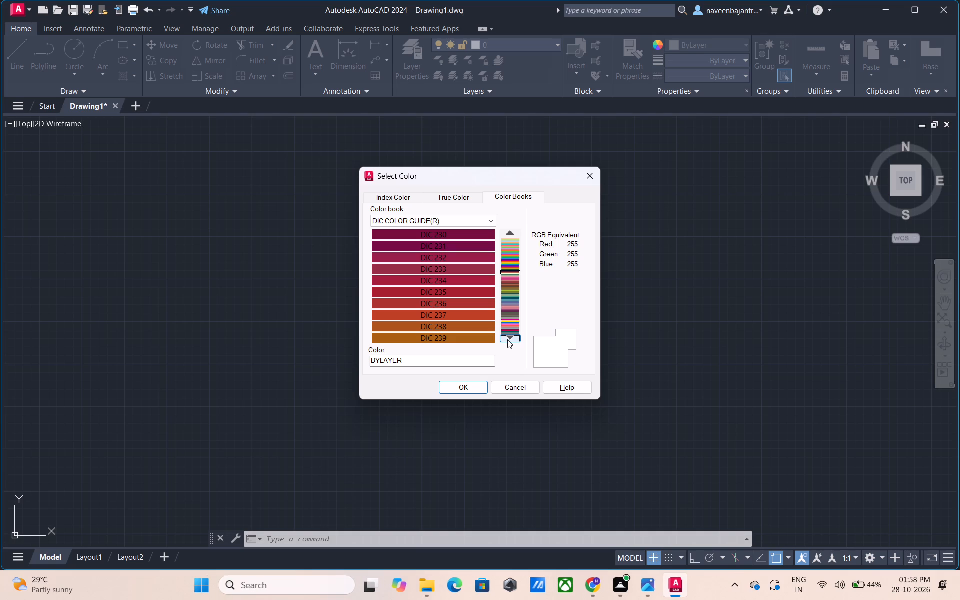
{"action": "left_click", "coordinate": [507, 339]}
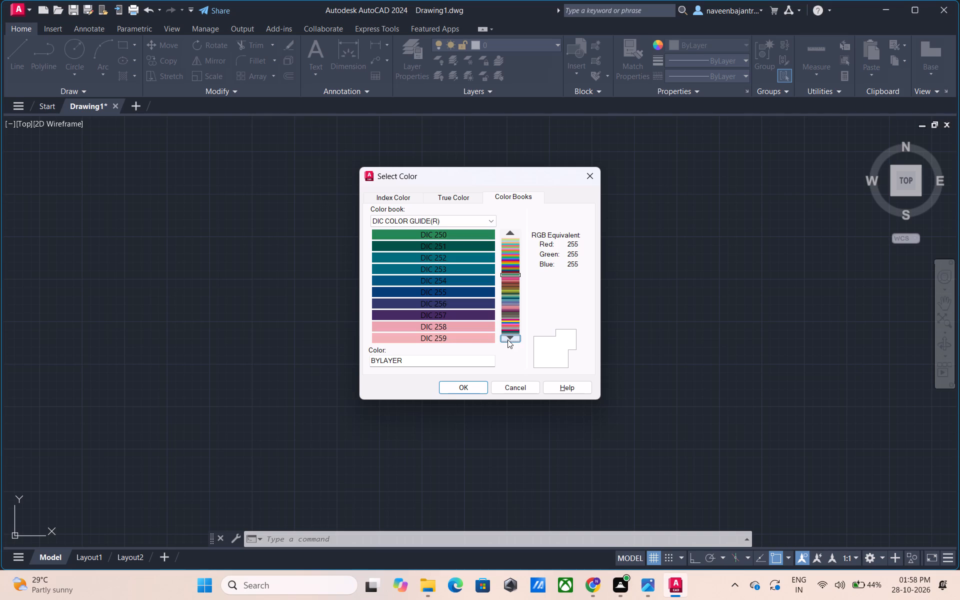
{"action": "left_click", "coordinate": [507, 339]}
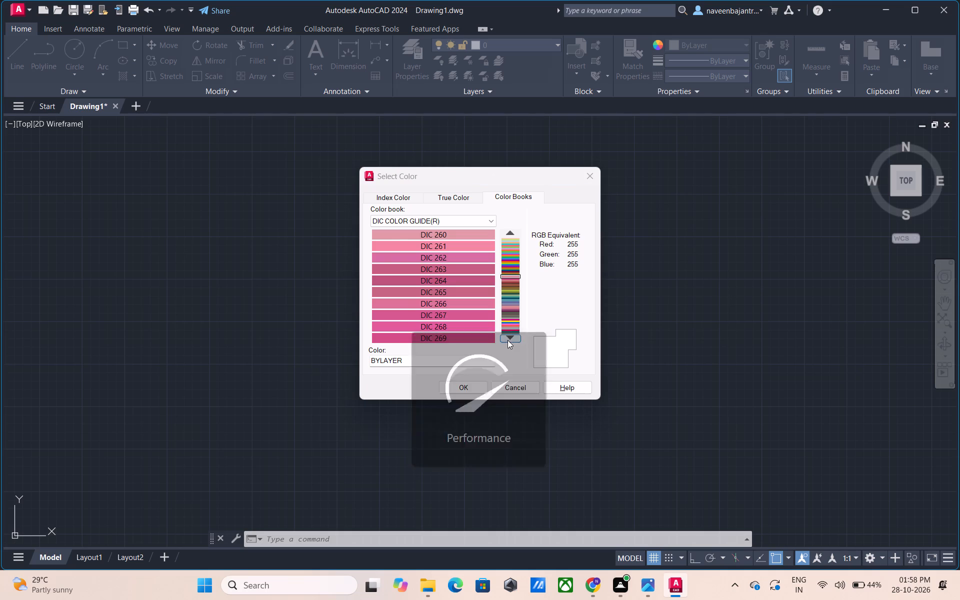
{"action": "left_click", "coordinate": [507, 340]}
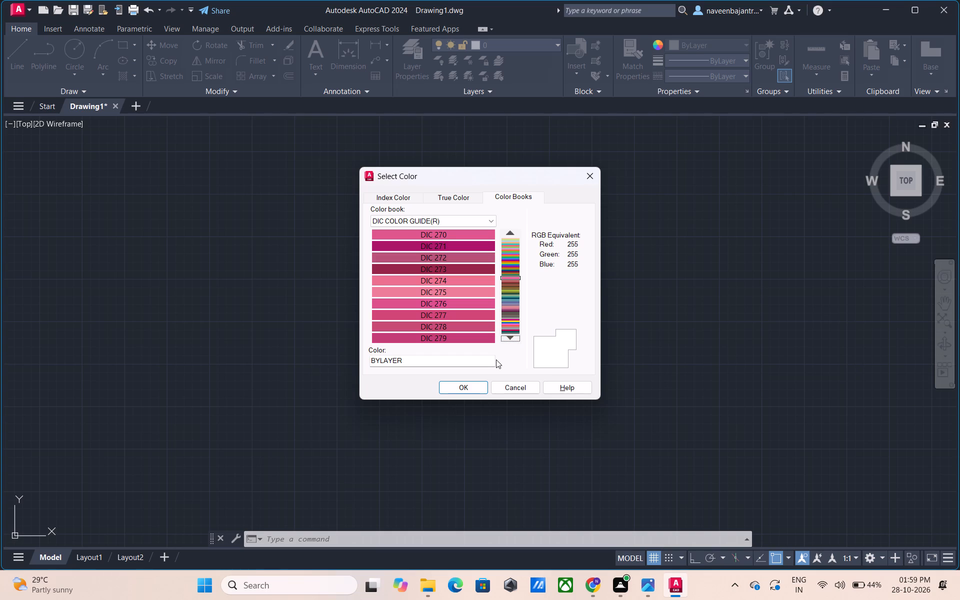
{"action": "left_click", "coordinate": [509, 339]}
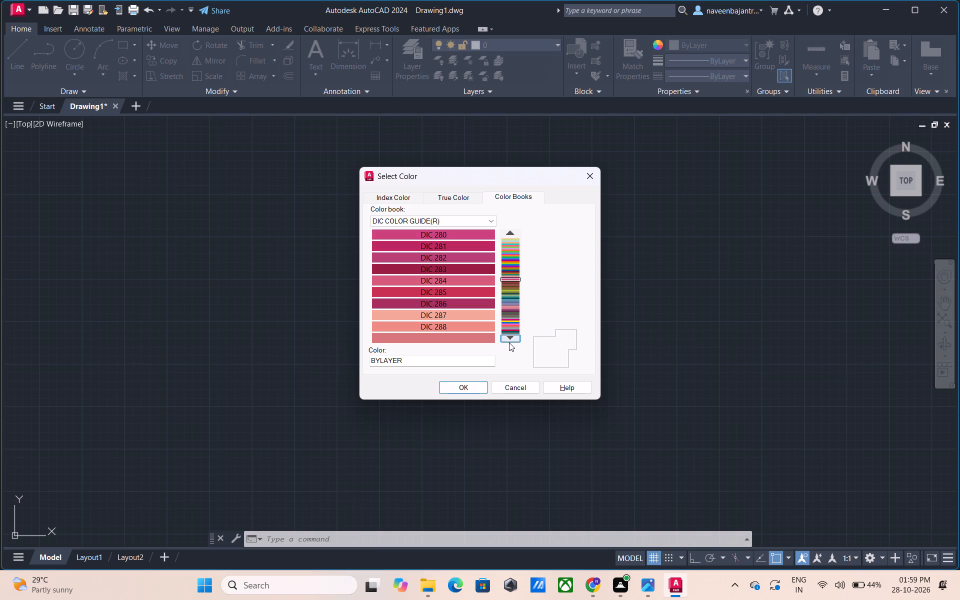
{"action": "left_click", "coordinate": [509, 339]}
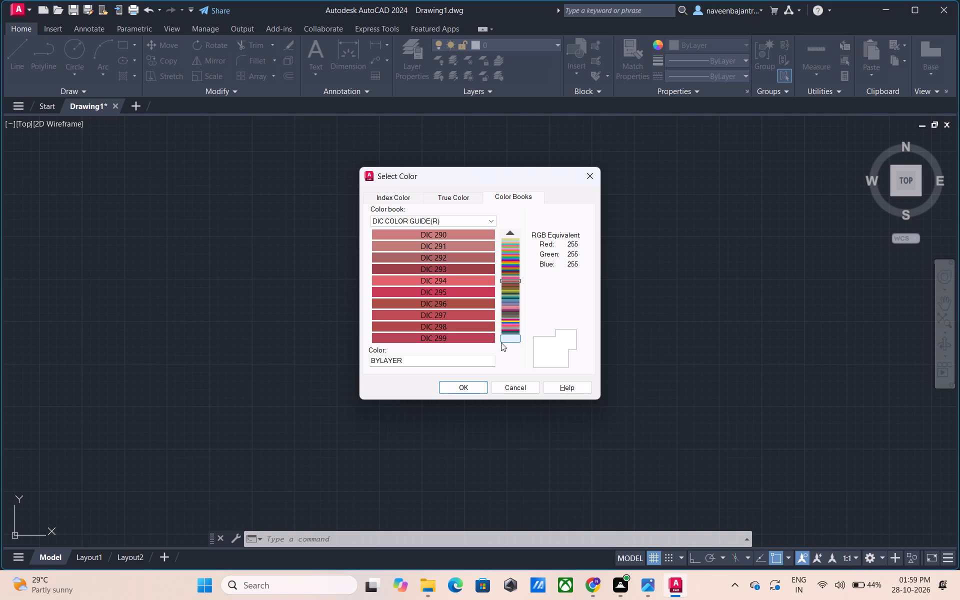
{"action": "left_click", "coordinate": [515, 338]}
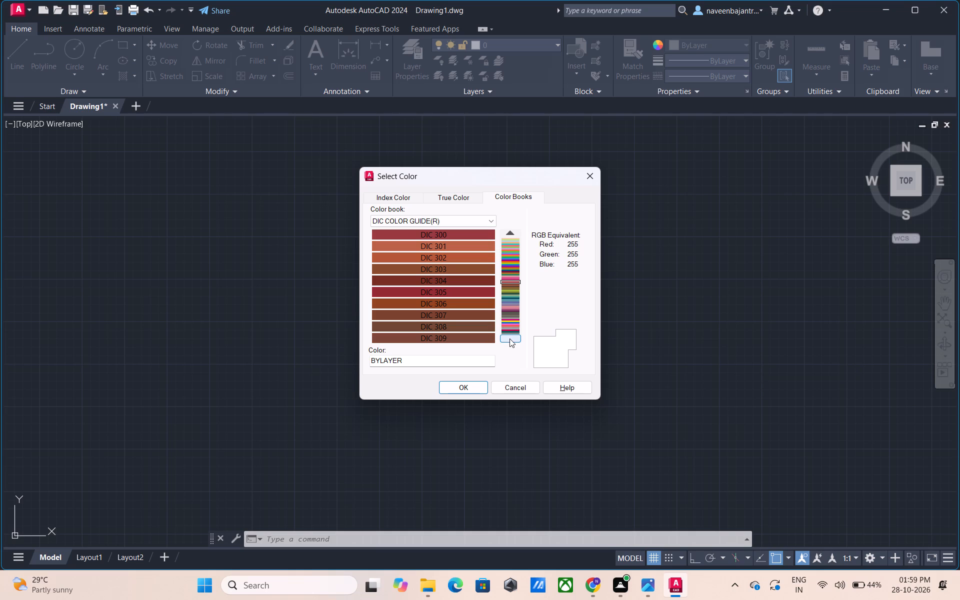
{"action": "left_click", "coordinate": [509, 338]}
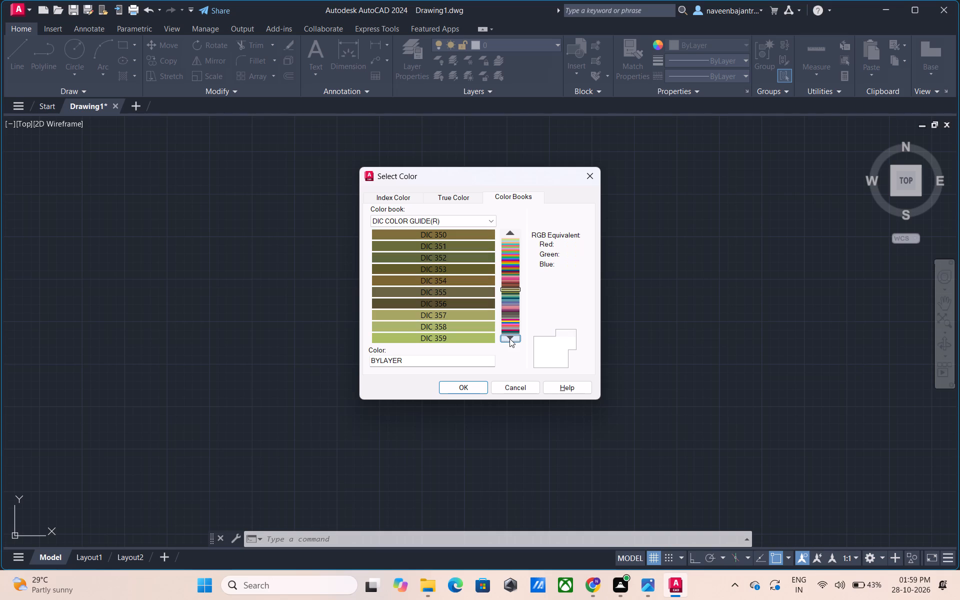
{"action": "left_click", "coordinate": [509, 338]}
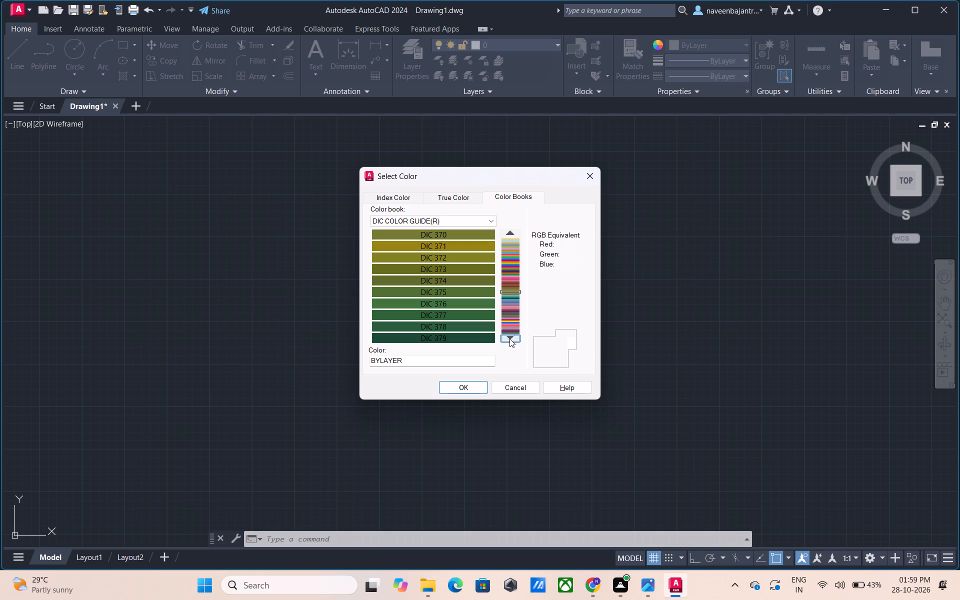
{"action": "left_click", "coordinate": [509, 338]}
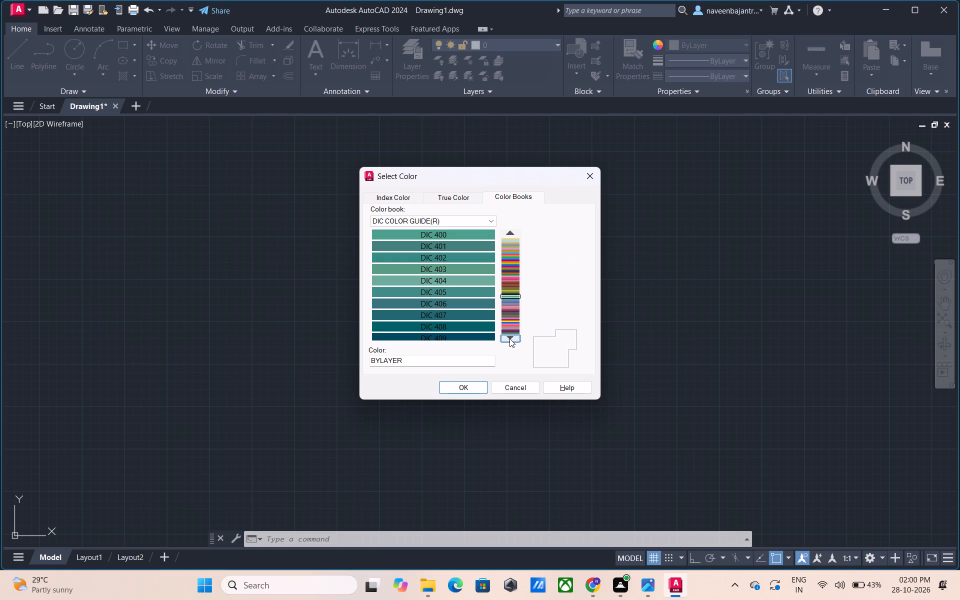
{"action": "left_click", "coordinate": [509, 338]}
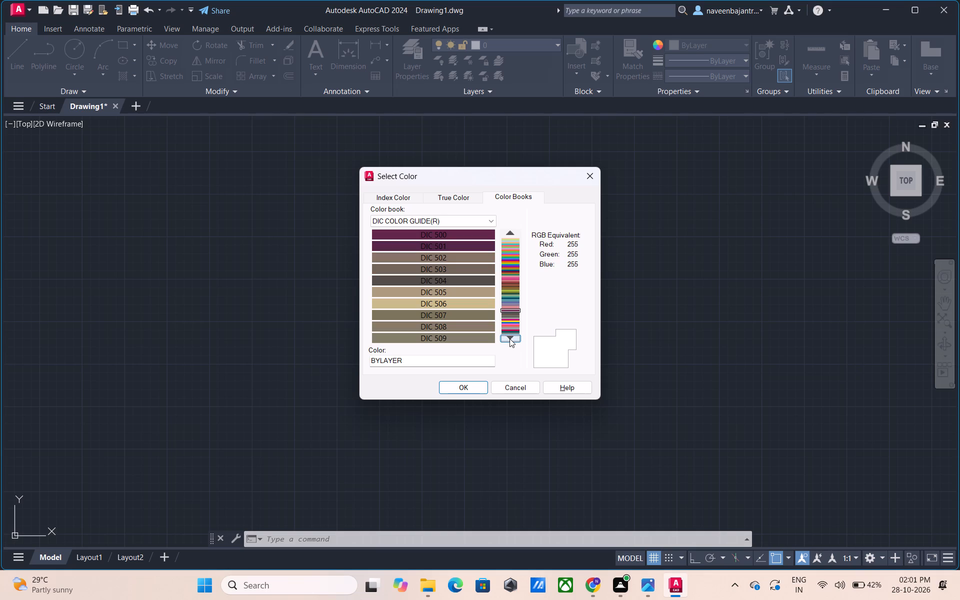
{"action": "left_click", "coordinate": [509, 338]}
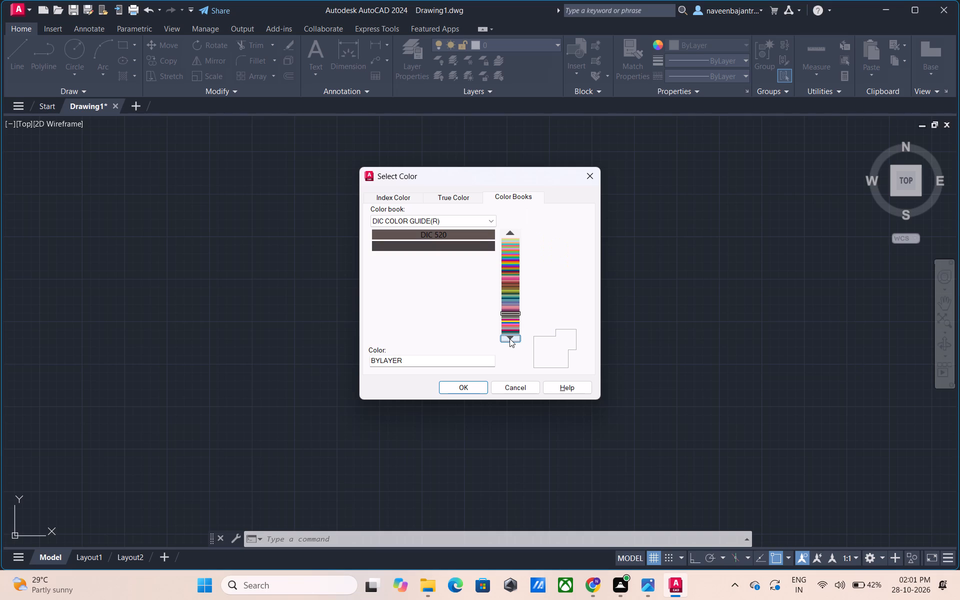
{"action": "left_click", "coordinate": [509, 338]}
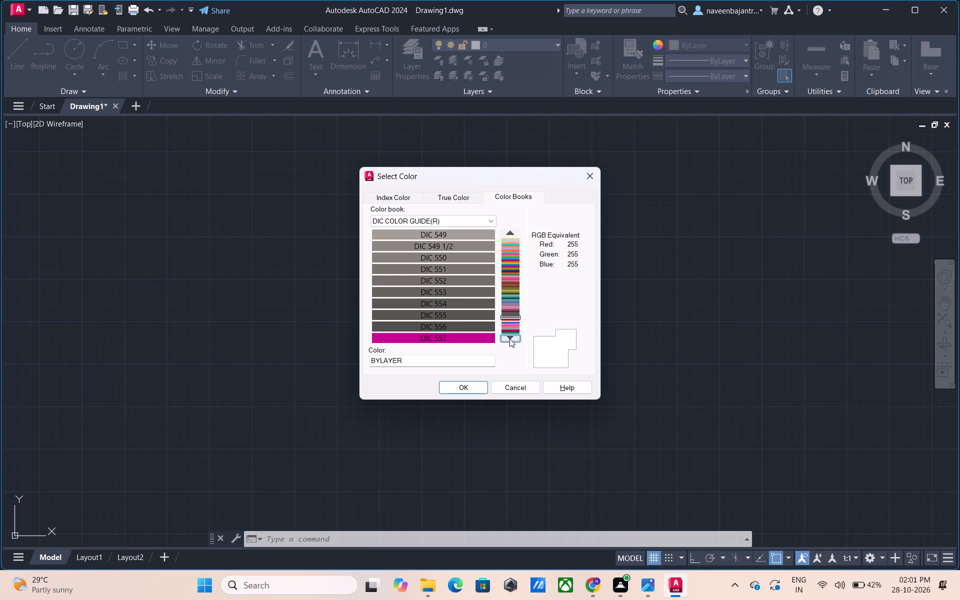
{"action": "left_click", "coordinate": [509, 338]}
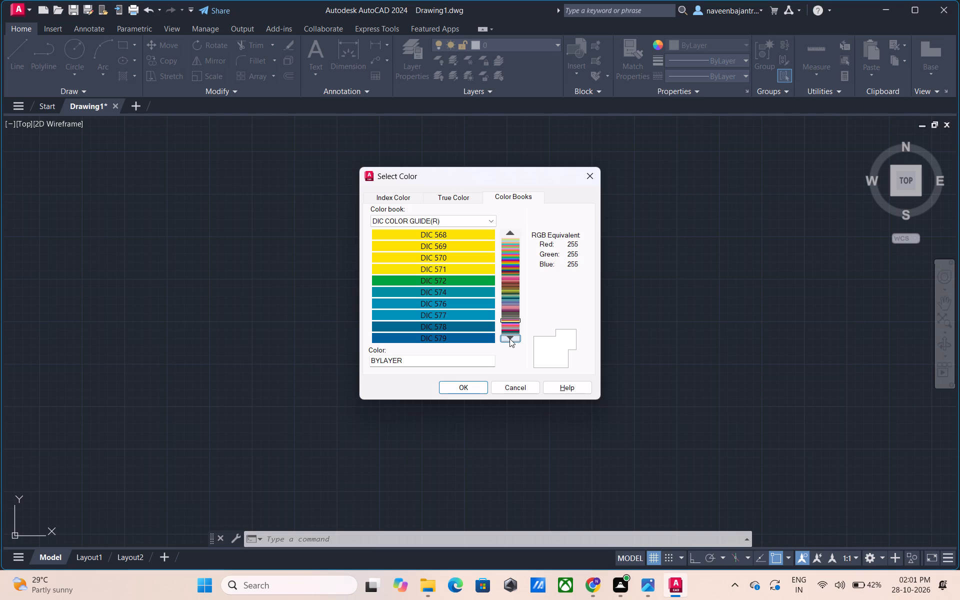
{"action": "left_click", "coordinate": [509, 338]}
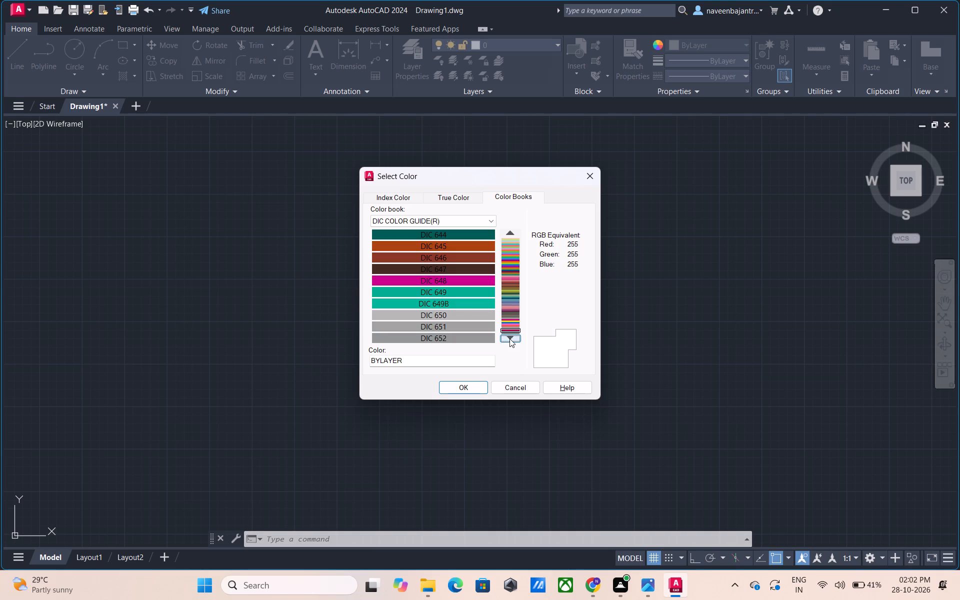
Look back through the DIC COLOR GUIDE(R) swatches from DIC 652 to DIC 380 for a suitable object colour.
{"action": "left_click", "coordinate": [511, 230]}
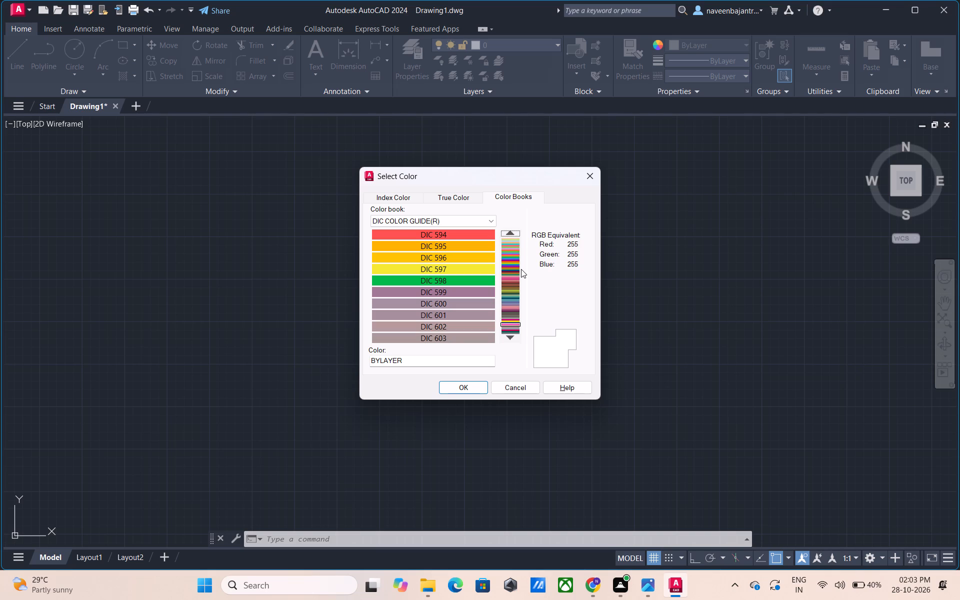
{"action": "left_click", "coordinate": [507, 231]}
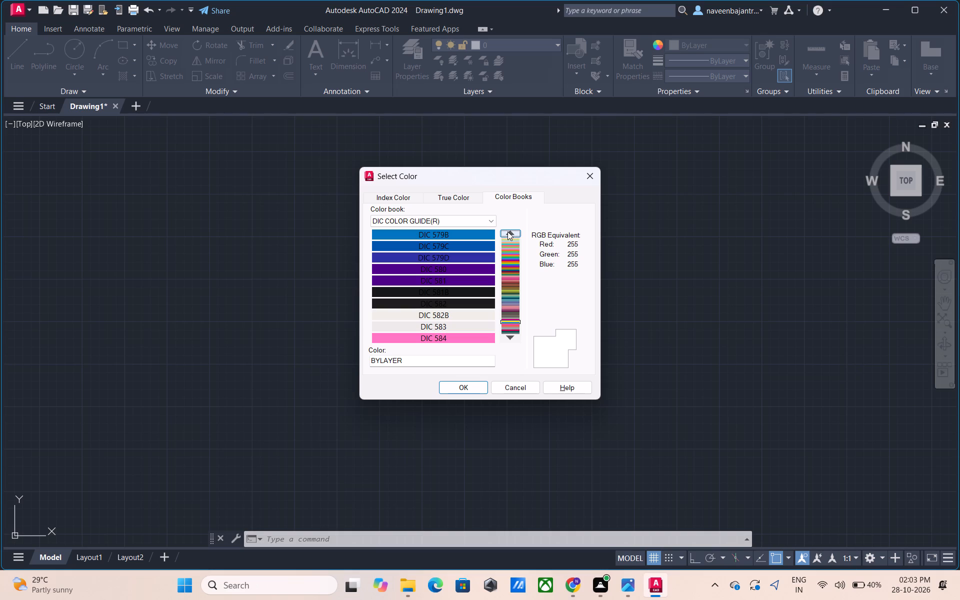
{"action": "left_click", "coordinate": [507, 231]}
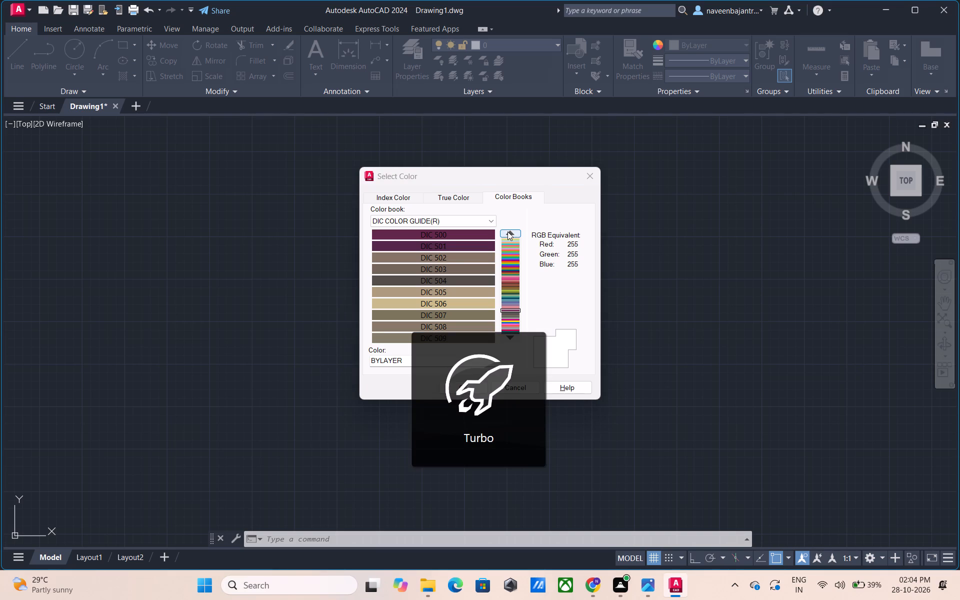
{"action": "left_click", "coordinate": [507, 231]}
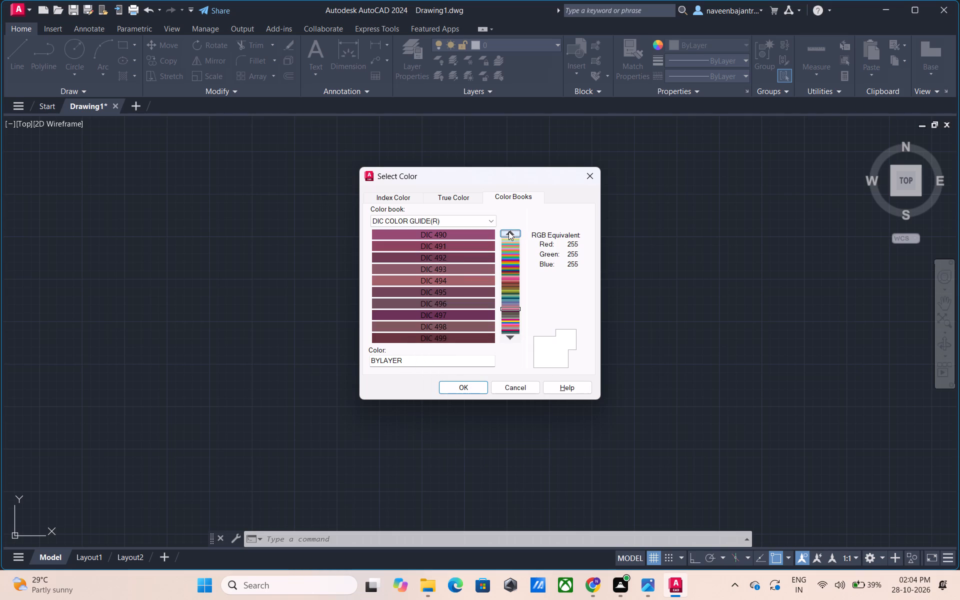
{"action": "left_click", "coordinate": [509, 232]}
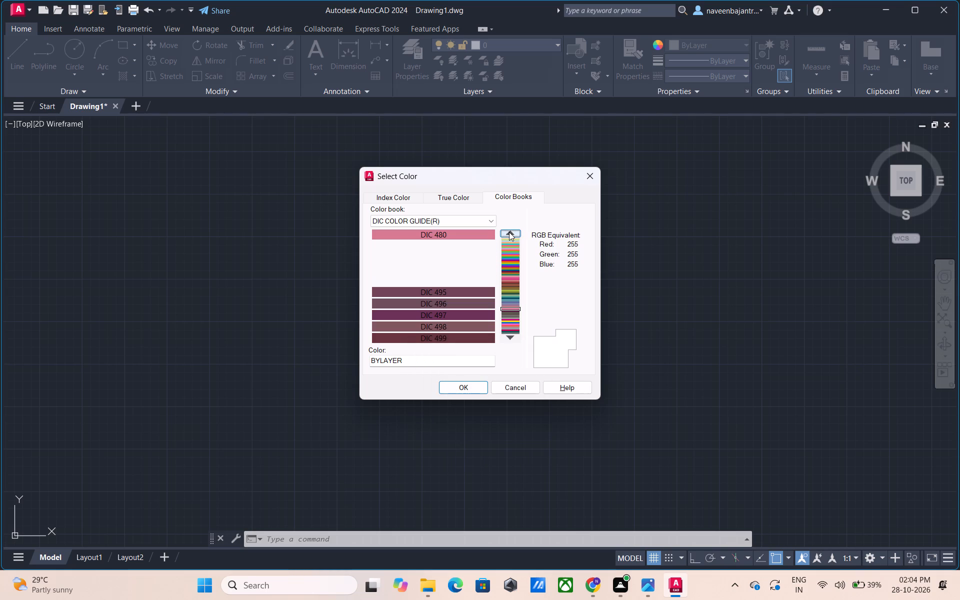
{"action": "left_click", "coordinate": [509, 232]}
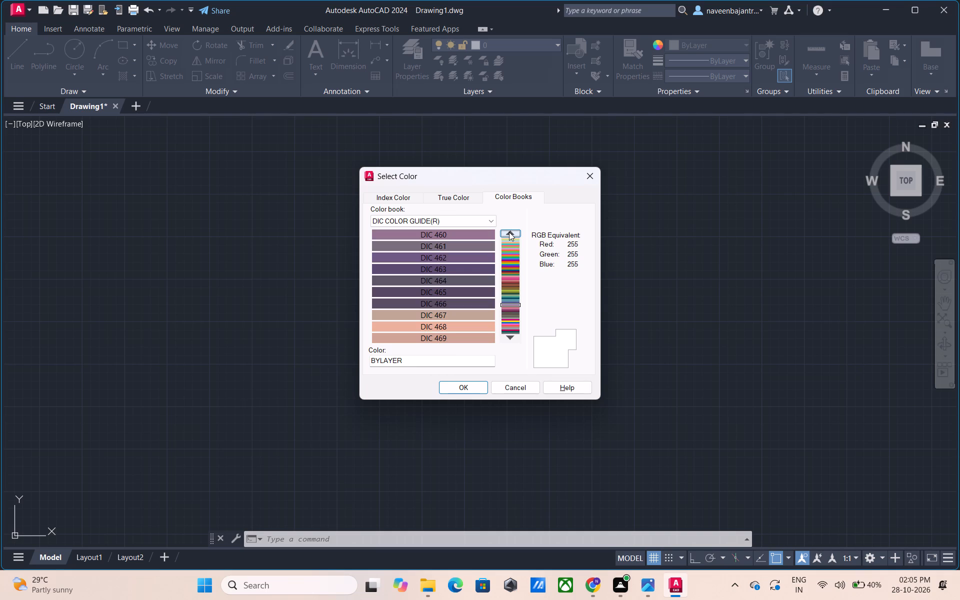
{"action": "left_click", "coordinate": [509, 232]}
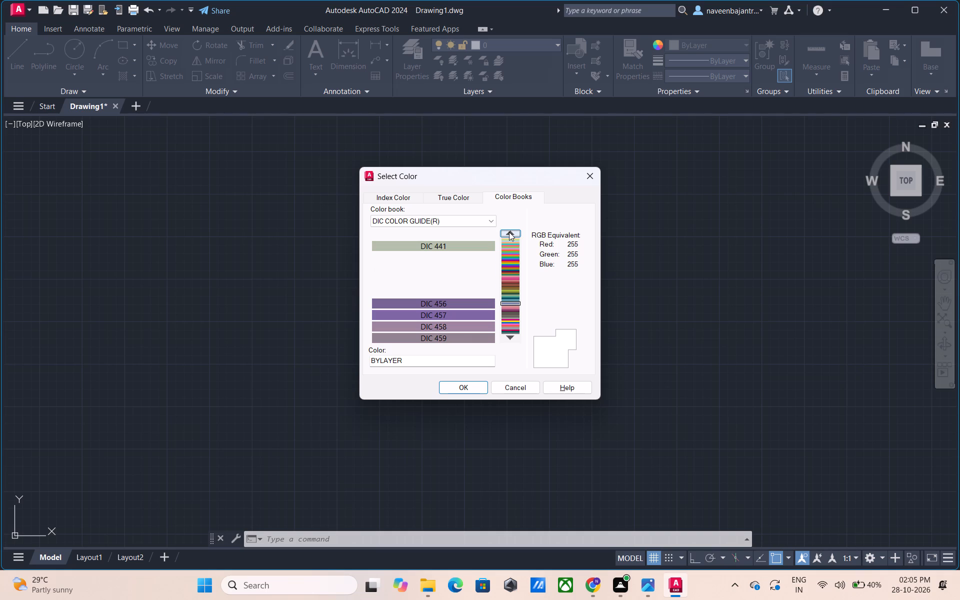
{"action": "left_click", "coordinate": [509, 232]}
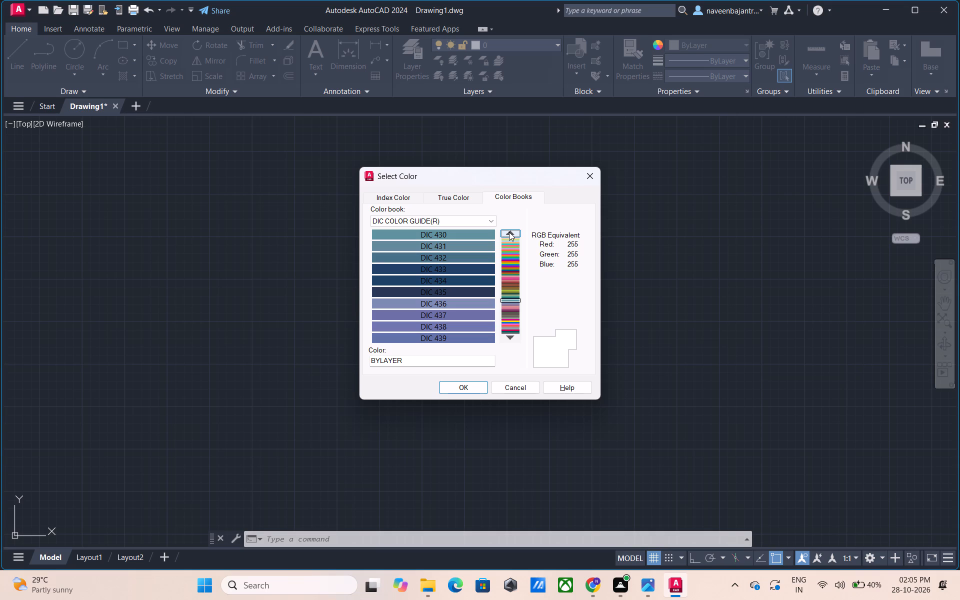
{"action": "left_click", "coordinate": [509, 232]}
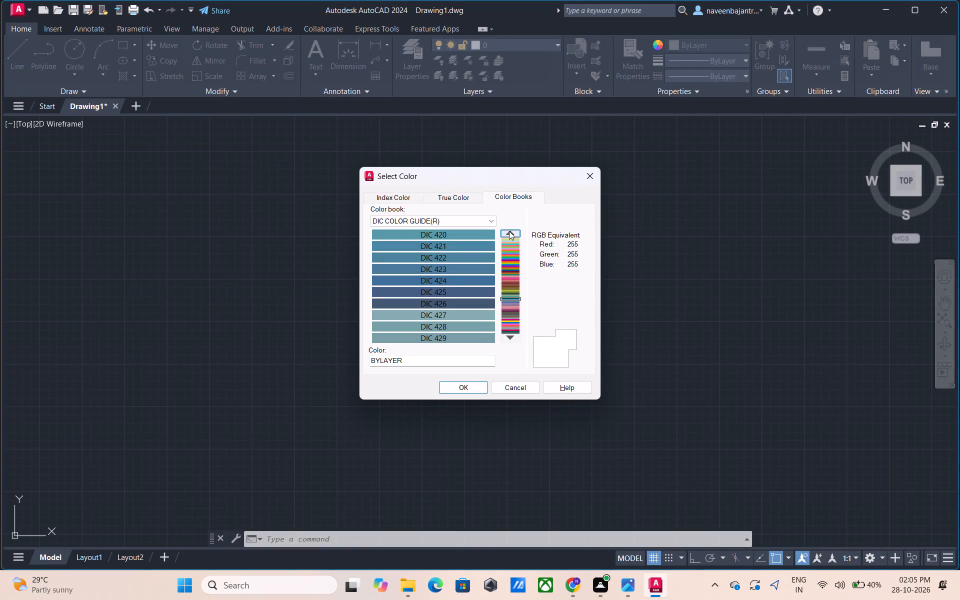
{"action": "left_click", "coordinate": [509, 231]}
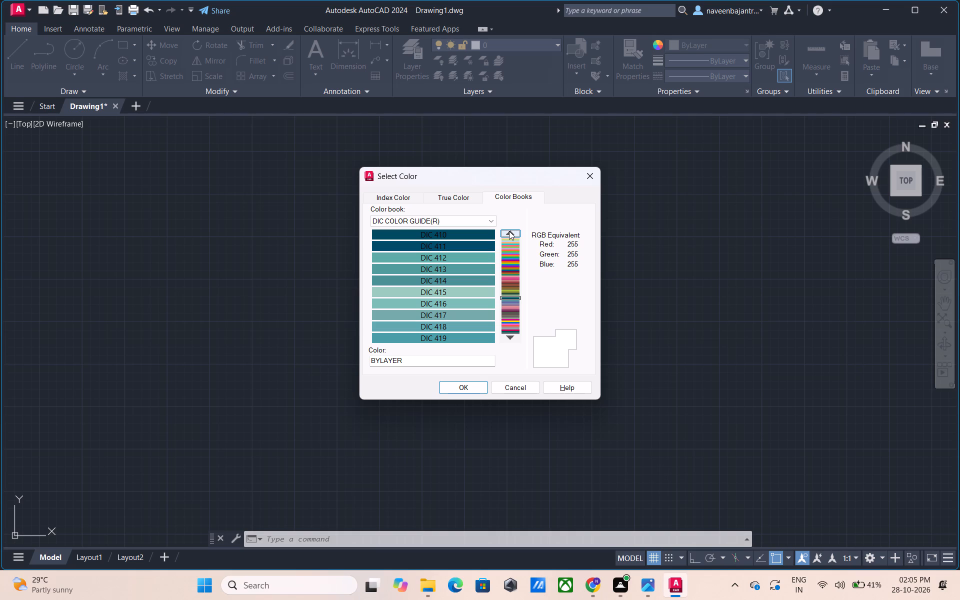
{"action": "left_click", "coordinate": [509, 231]}
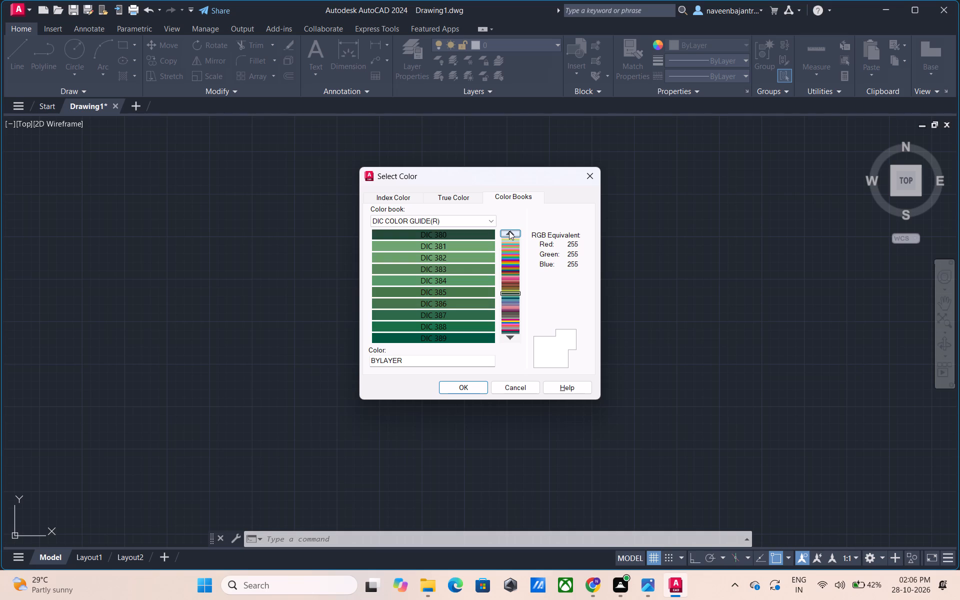
Continue looking back through the DIC COLOR GUIDE(R) swatches from DIC 380 to DIC 230.
{"action": "left_click", "coordinate": [509, 231]}
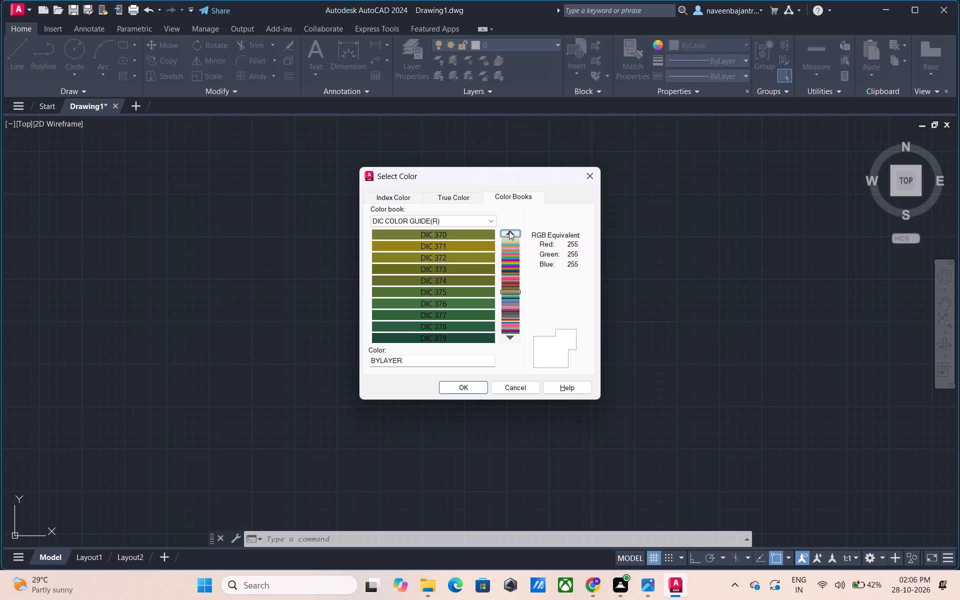
{"action": "left_click", "coordinate": [509, 231]}
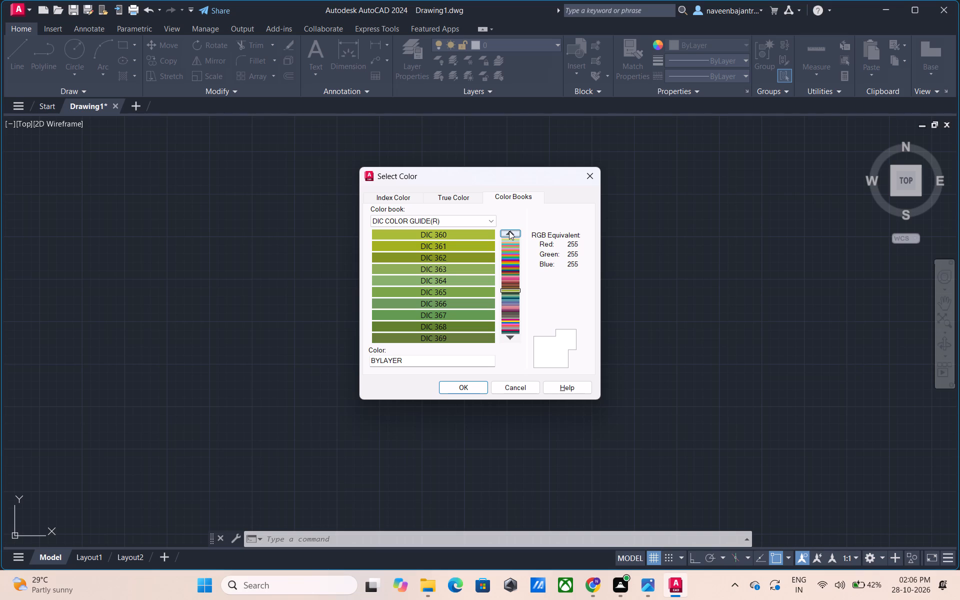
{"action": "left_click", "coordinate": [509, 231]}
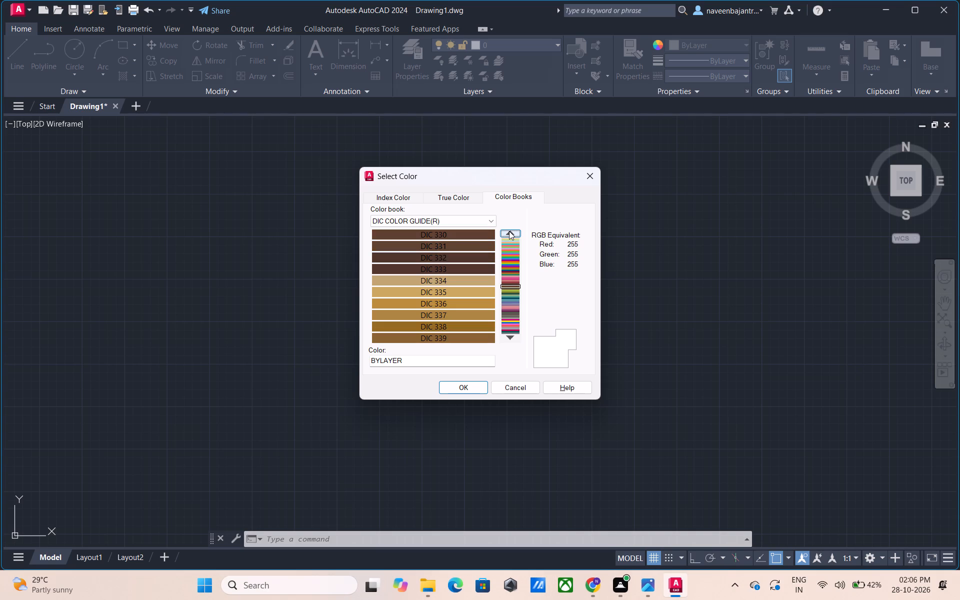
{"action": "left_click", "coordinate": [509, 231]}
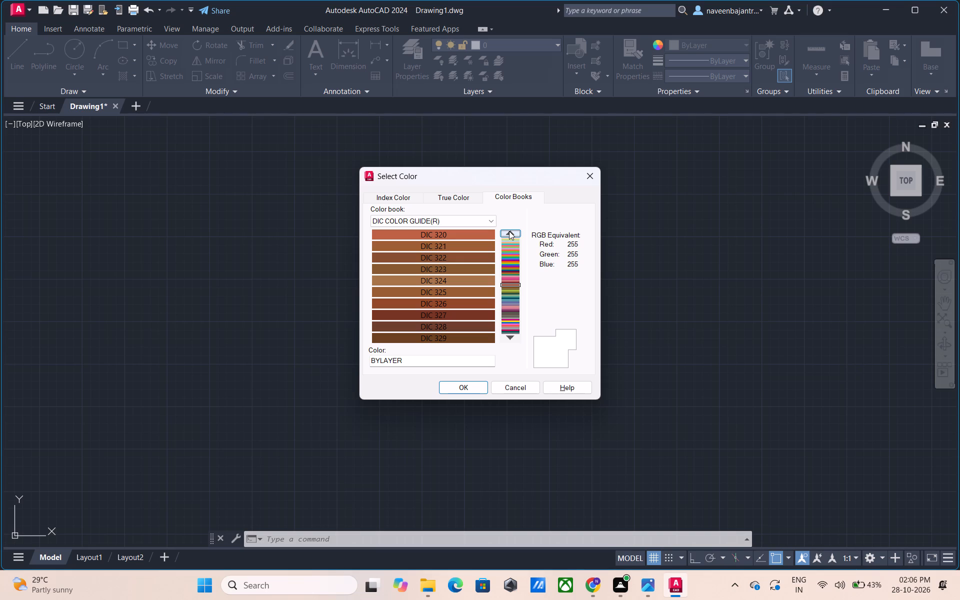
{"action": "left_click", "coordinate": [509, 231]}
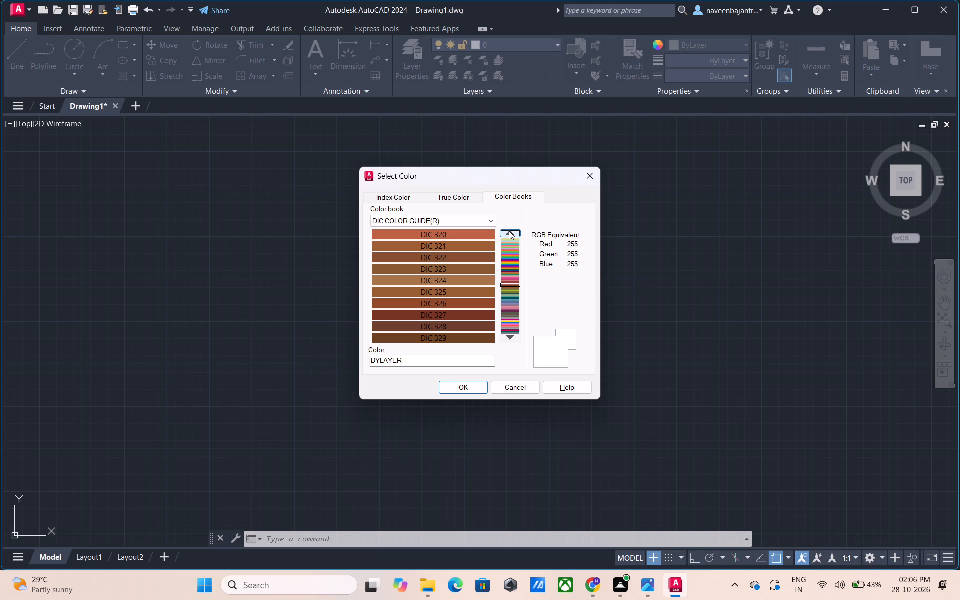
{"action": "left_click", "coordinate": [509, 231]}
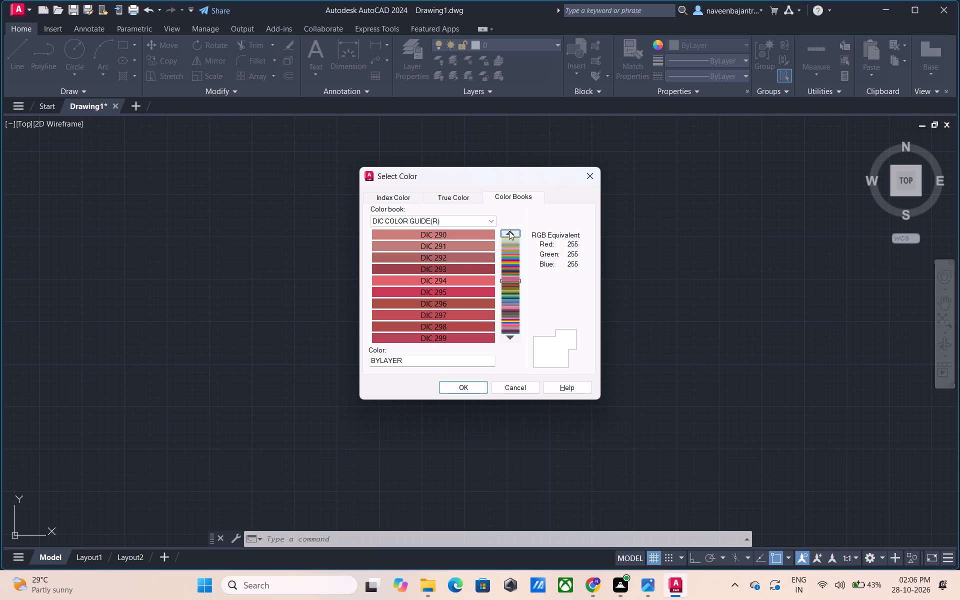
{"action": "left_click", "coordinate": [509, 231]}
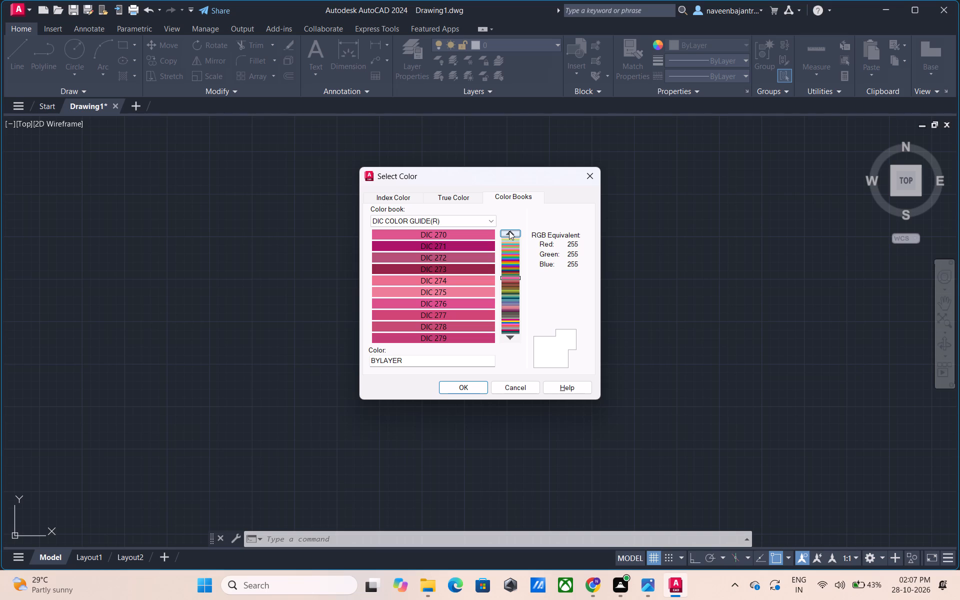
{"action": "left_click", "coordinate": [509, 231]}
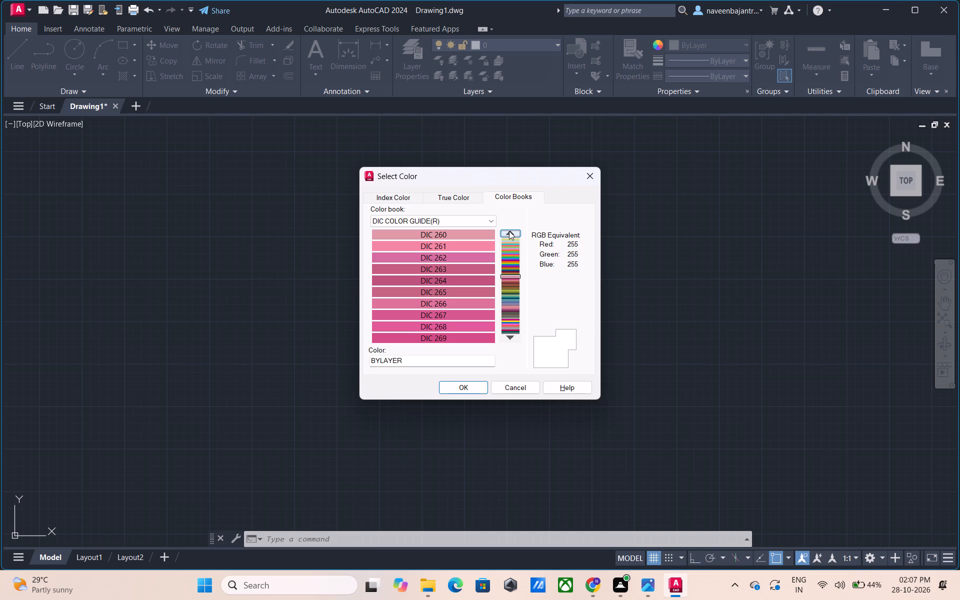
{"action": "left_click", "coordinate": [509, 231]}
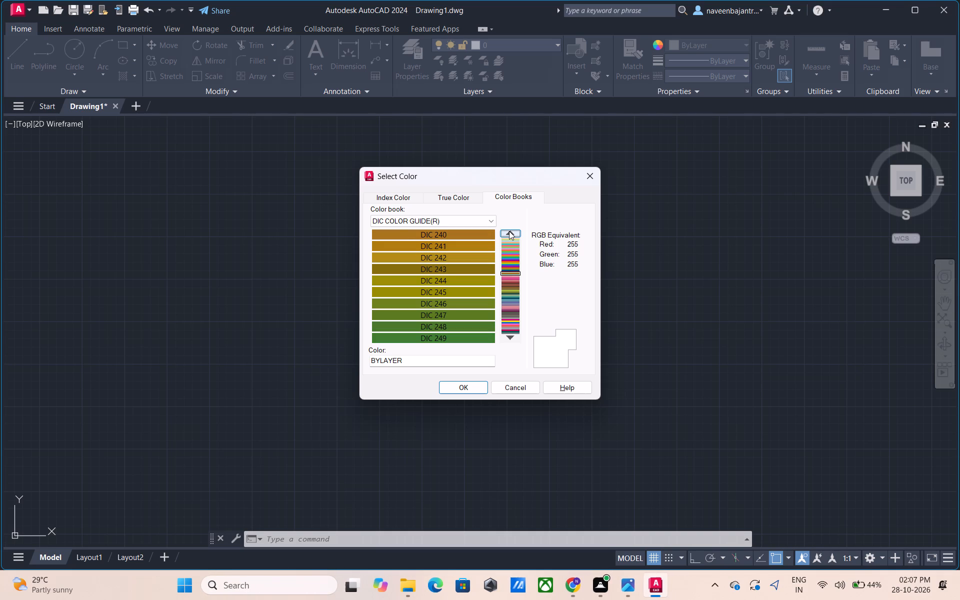
{"action": "left_click", "coordinate": [509, 231]}
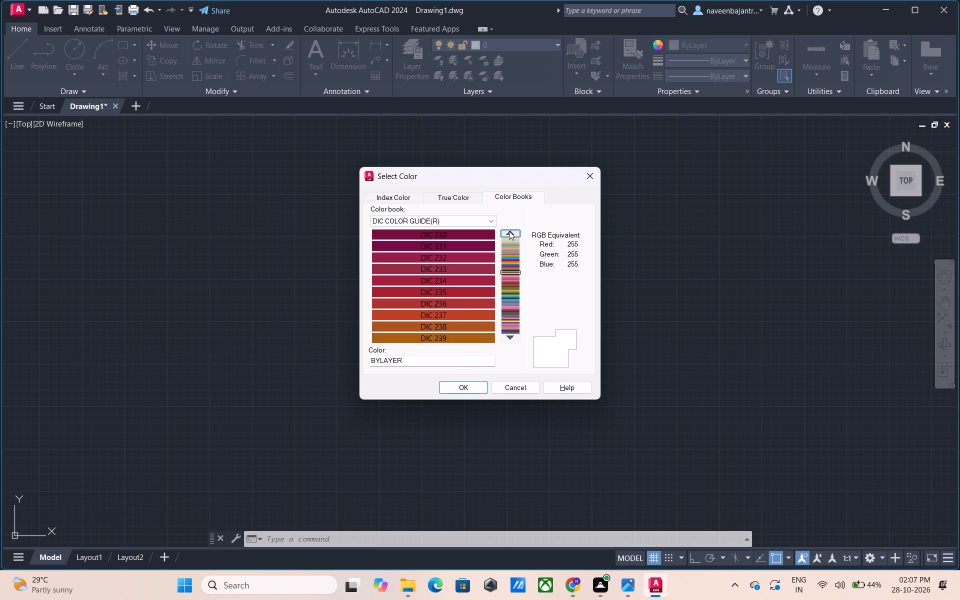
Examine the earlier DIC COLOR GUIDE(R) swatches from DIC 230 back to DIC 51.
{"action": "left_click", "coordinate": [509, 231]}
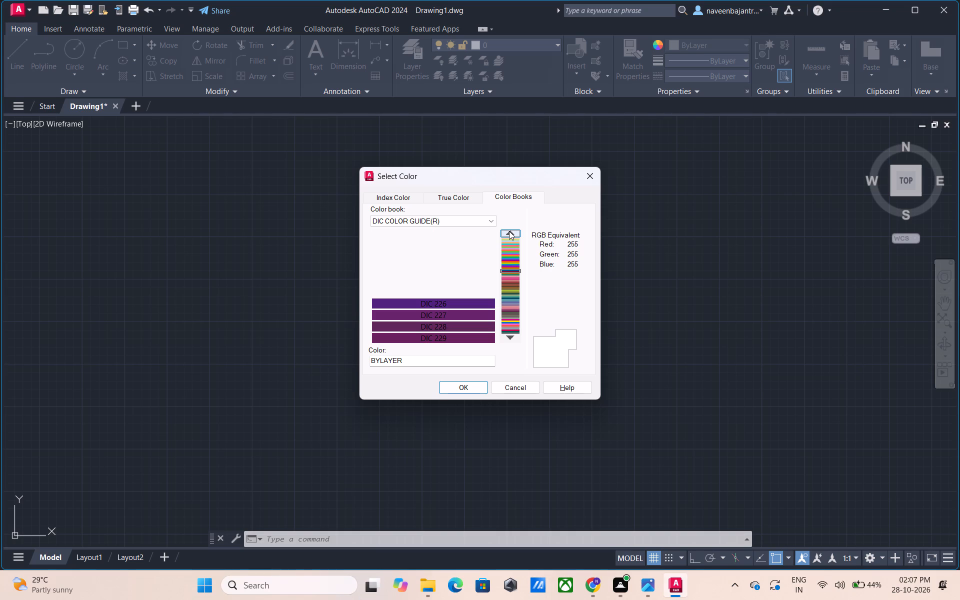
{"action": "left_click", "coordinate": [509, 231]}
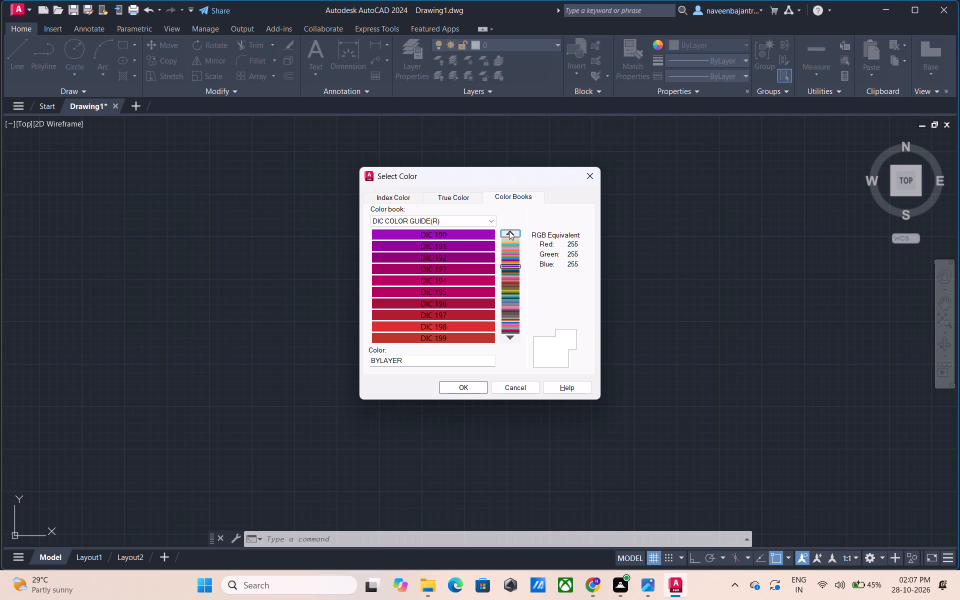
{"action": "left_click", "coordinate": [509, 231]}
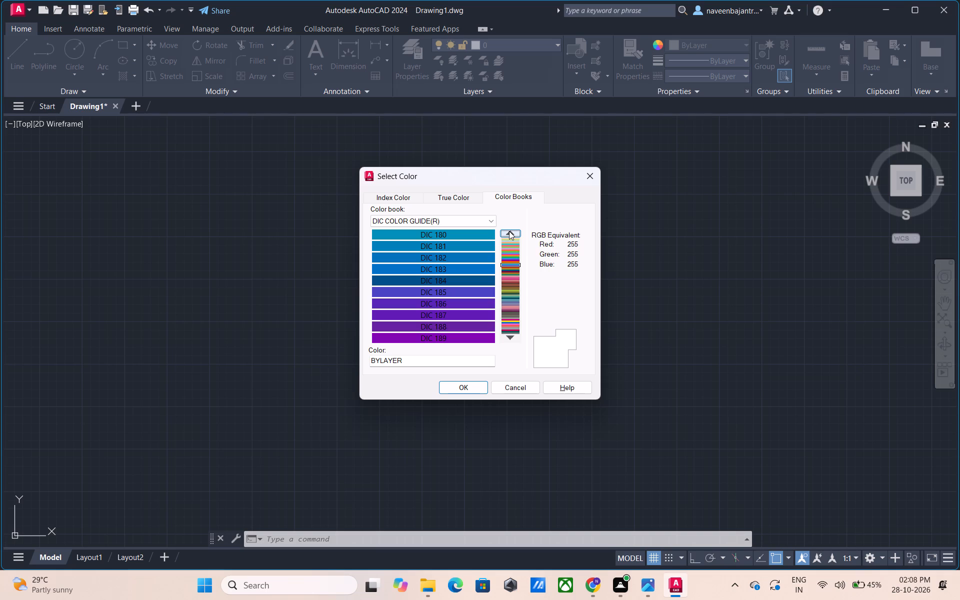
{"action": "left_click", "coordinate": [509, 231]}
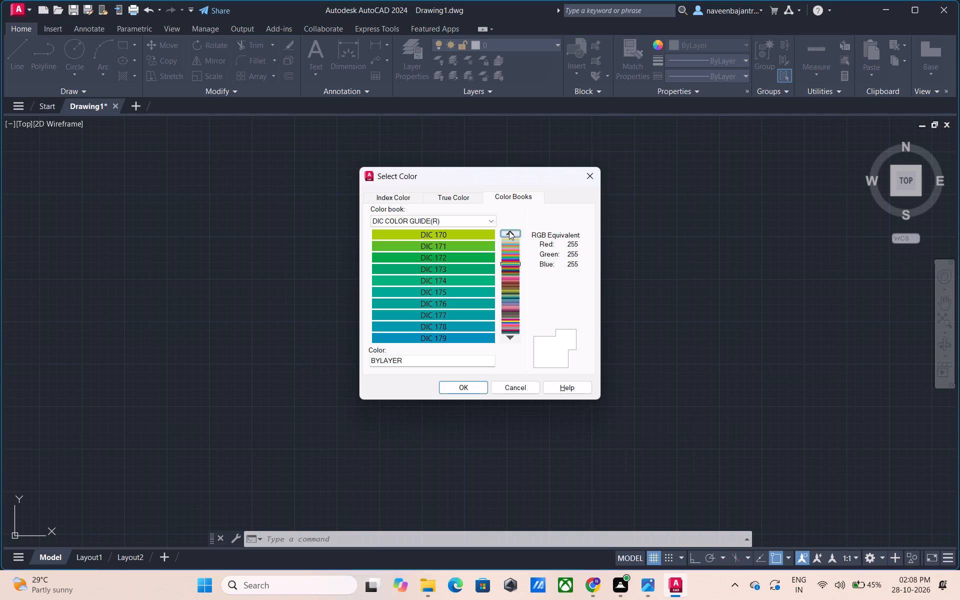
{"action": "left_click", "coordinate": [509, 231]}
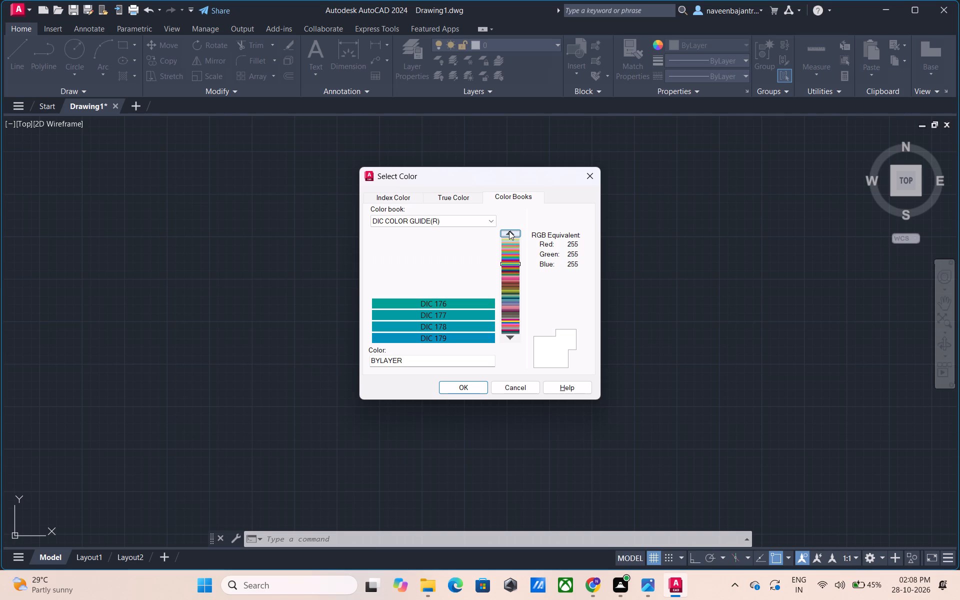
{"action": "left_click", "coordinate": [509, 231]}
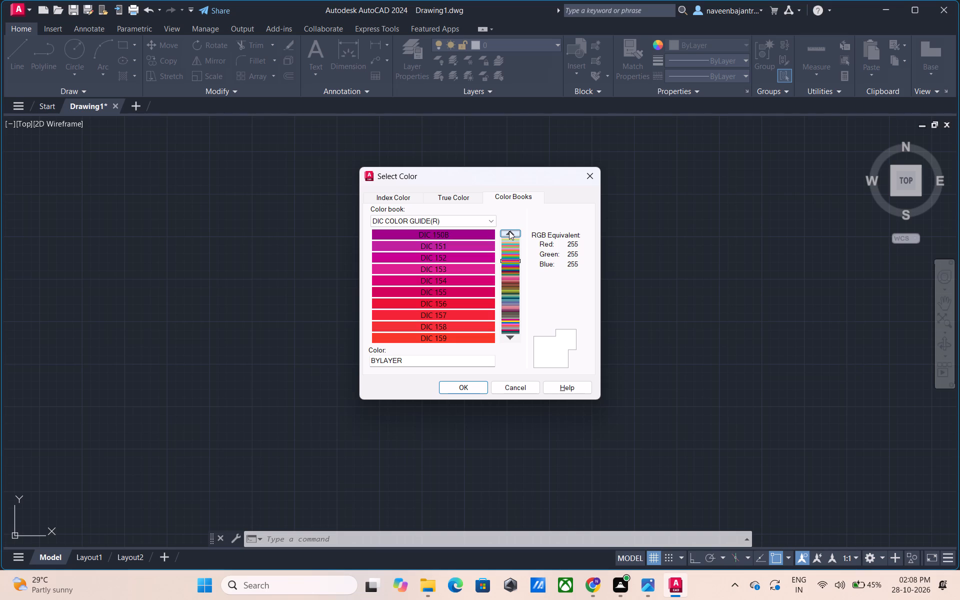
{"action": "left_click", "coordinate": [509, 231]}
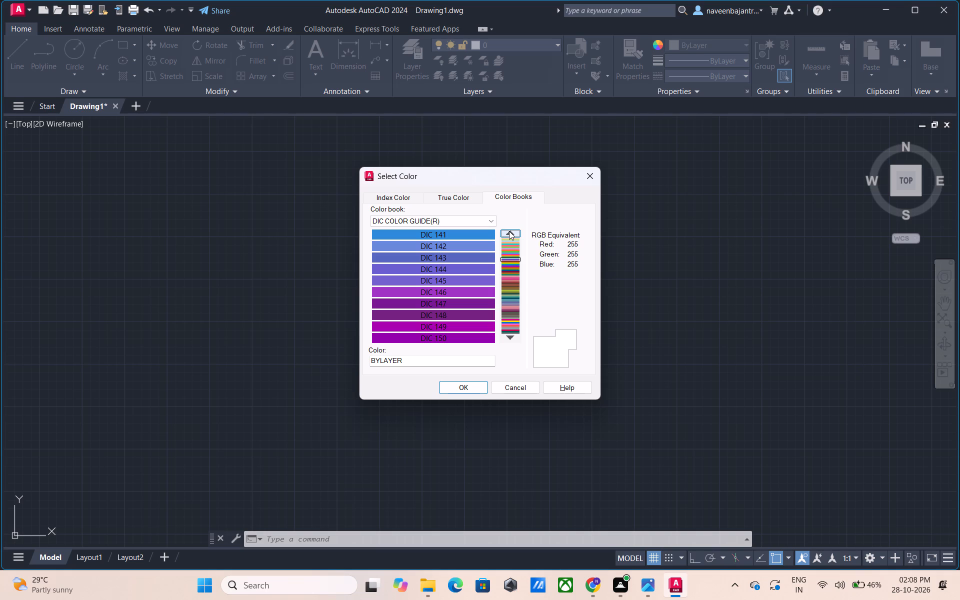
{"action": "left_click", "coordinate": [509, 230]}
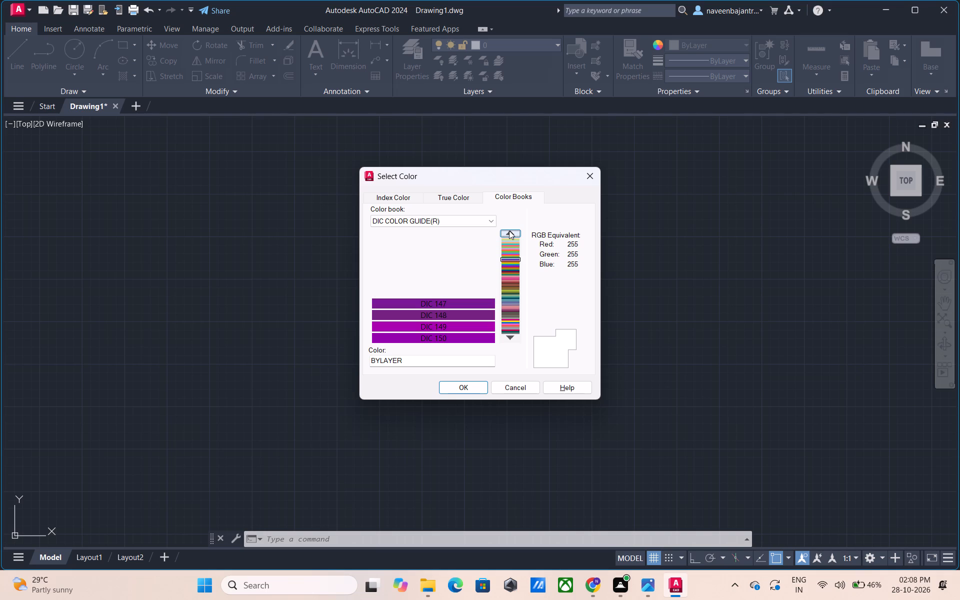
{"action": "left_click", "coordinate": [509, 230]}
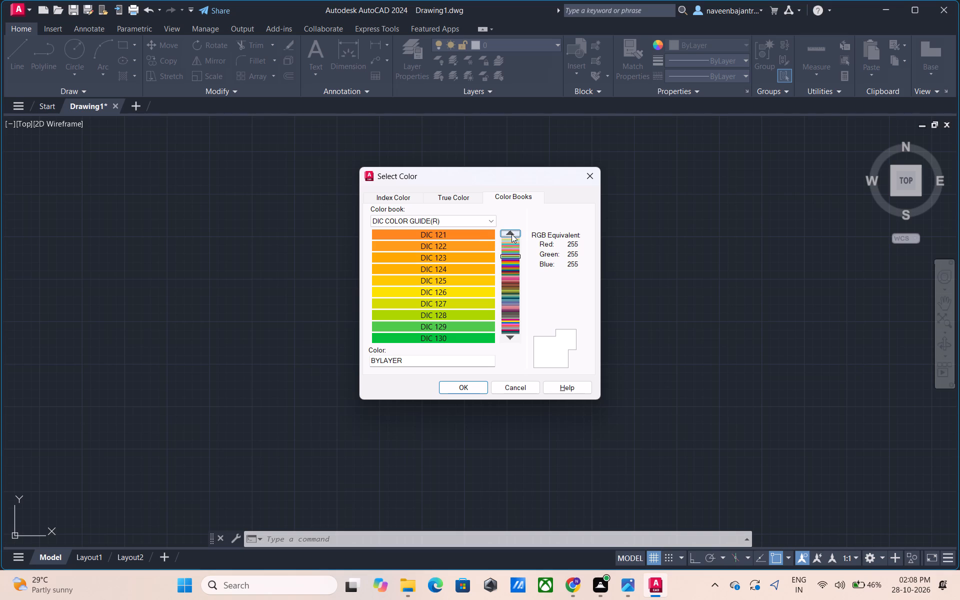
{"action": "left_click", "coordinate": [511, 234]}
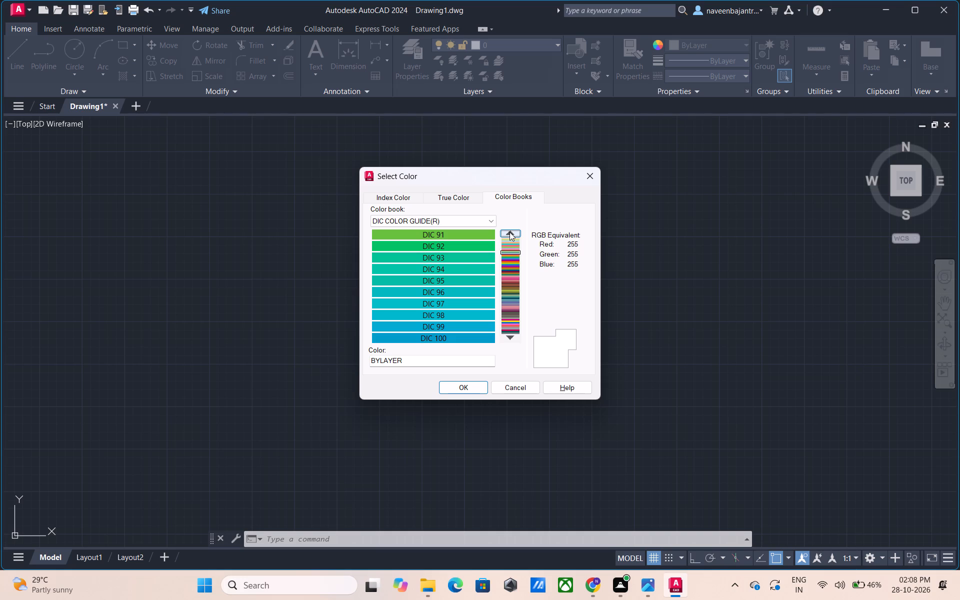
{"action": "left_click", "coordinate": [509, 232]}
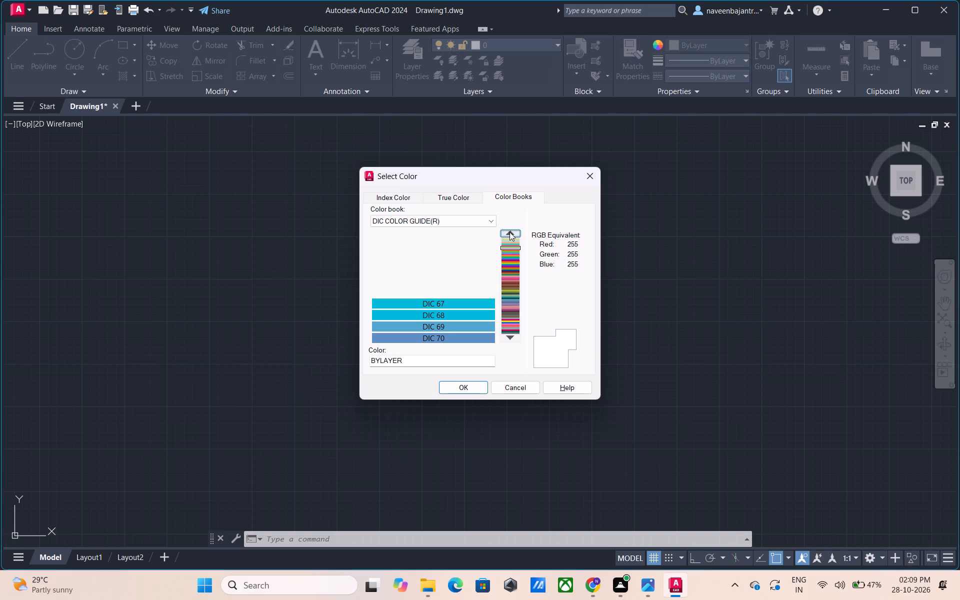
Look through the DIC COLOR GUIDE(R) swatches from DIC 61 to DIC 110, keeping the object colour at BYLAYER.
{"action": "left_click", "coordinate": [509, 337]}
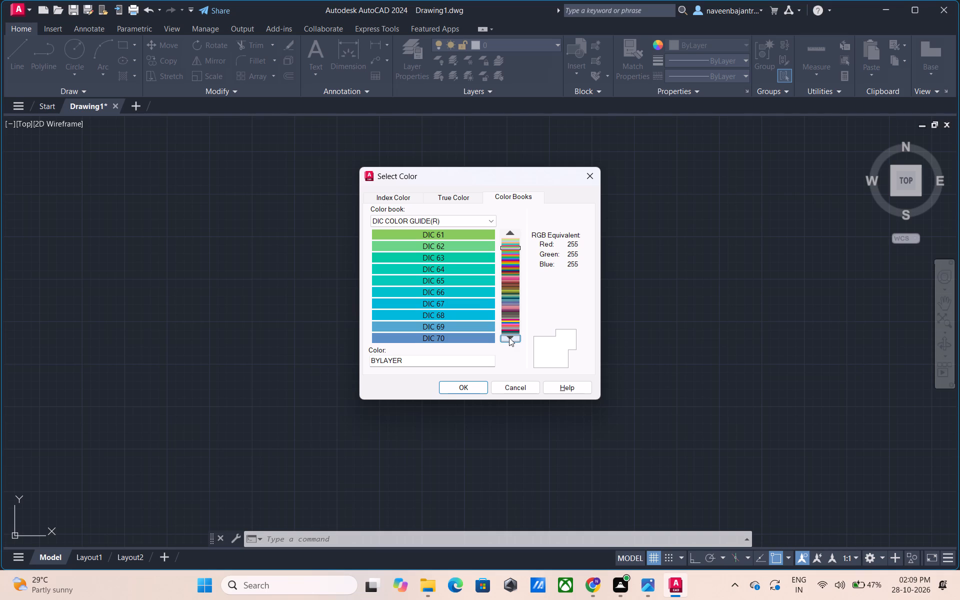
{"action": "left_click", "coordinate": [509, 337]}
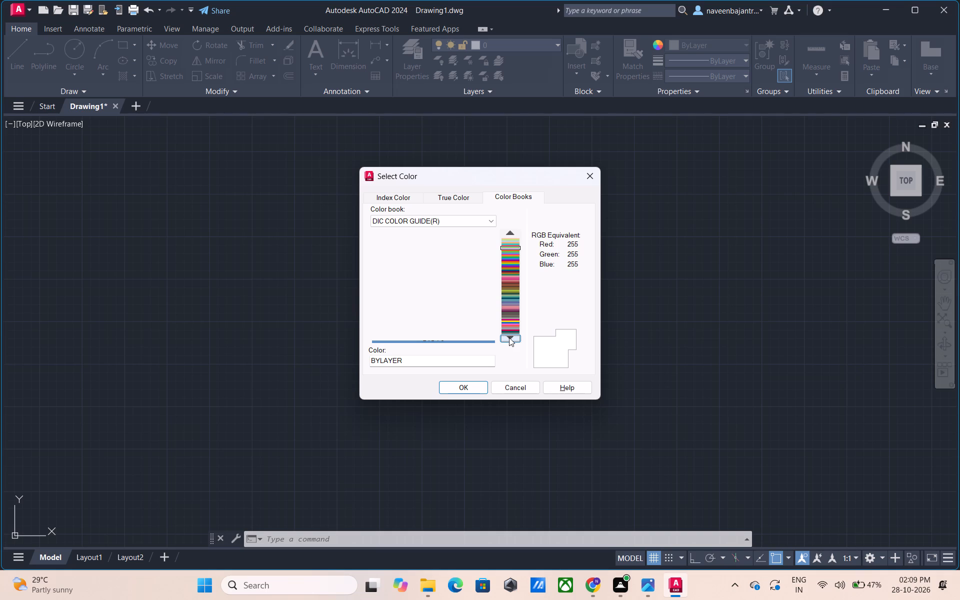
{"action": "left_click", "coordinate": [509, 337]}
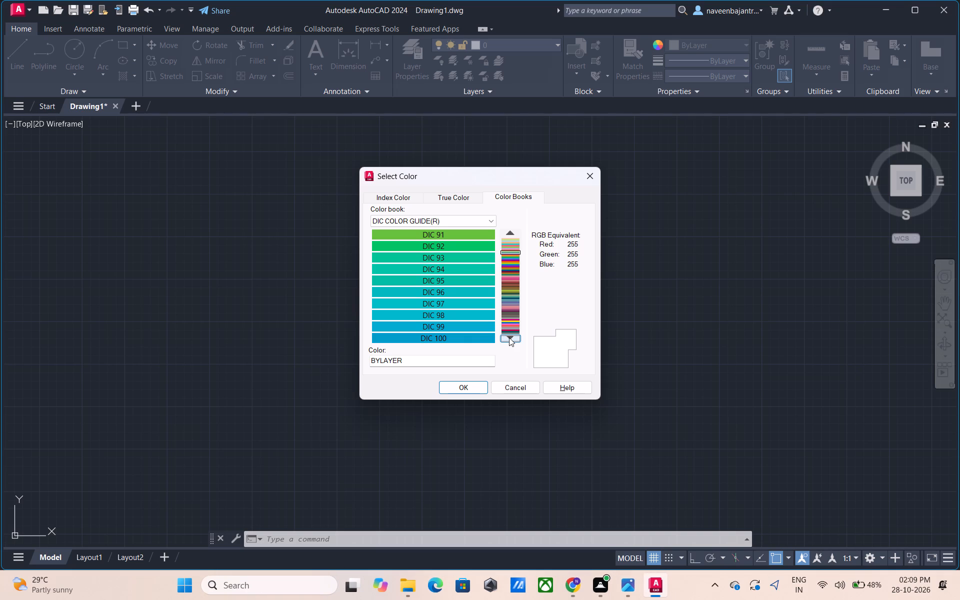
{"action": "left_click", "coordinate": [509, 337]}
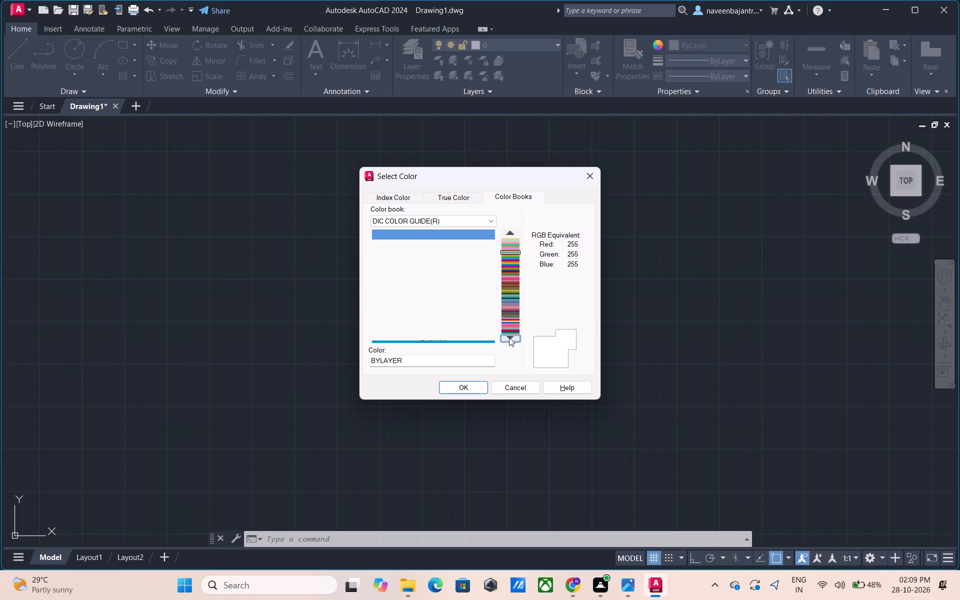
{"action": "left_click", "coordinate": [459, 391]}
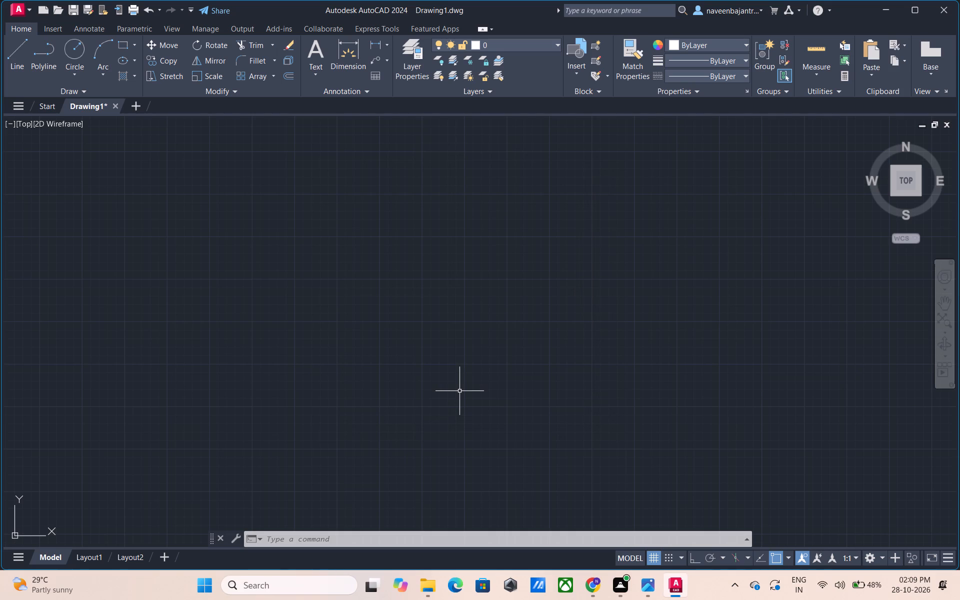
With Ortho on, draw the building outline's top edge 35'3" long and its right edge 41'3" downward using Line.
{"action": "left_click", "coordinate": [691, 560]}
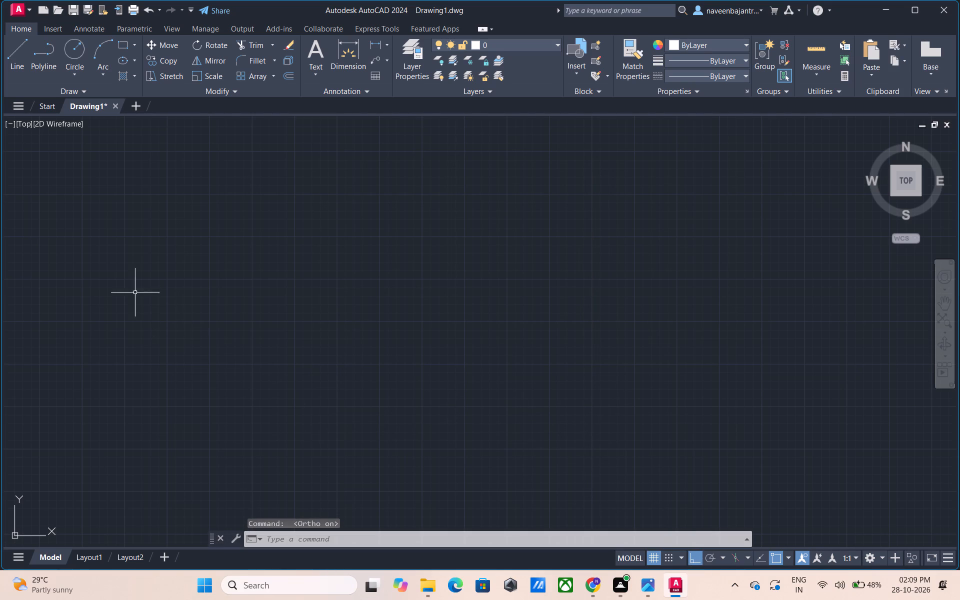
{"action": "type", "text": "l"}
{"action": "key", "text": "space"}
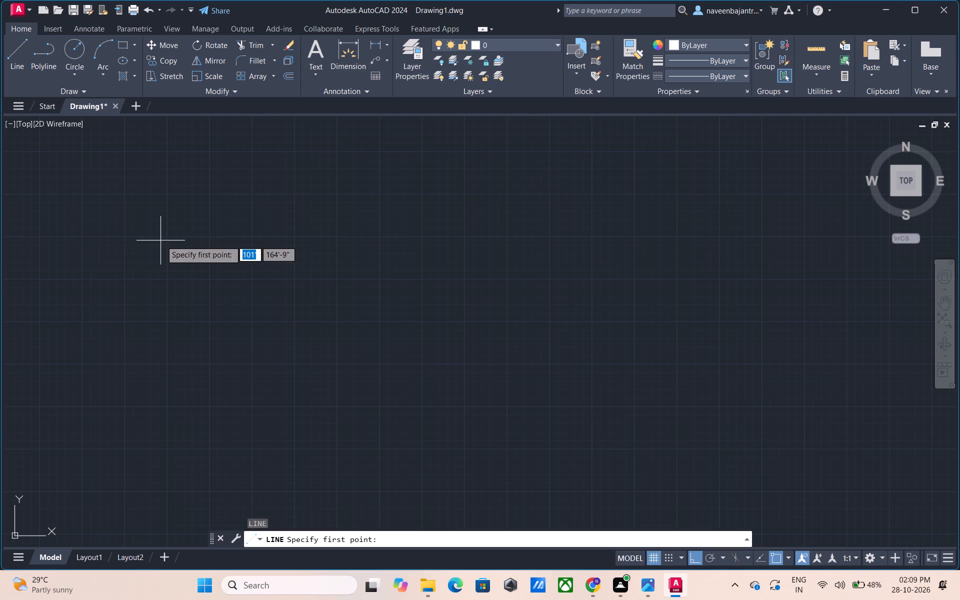
{"action": "left_click", "coordinate": [168, 238]}
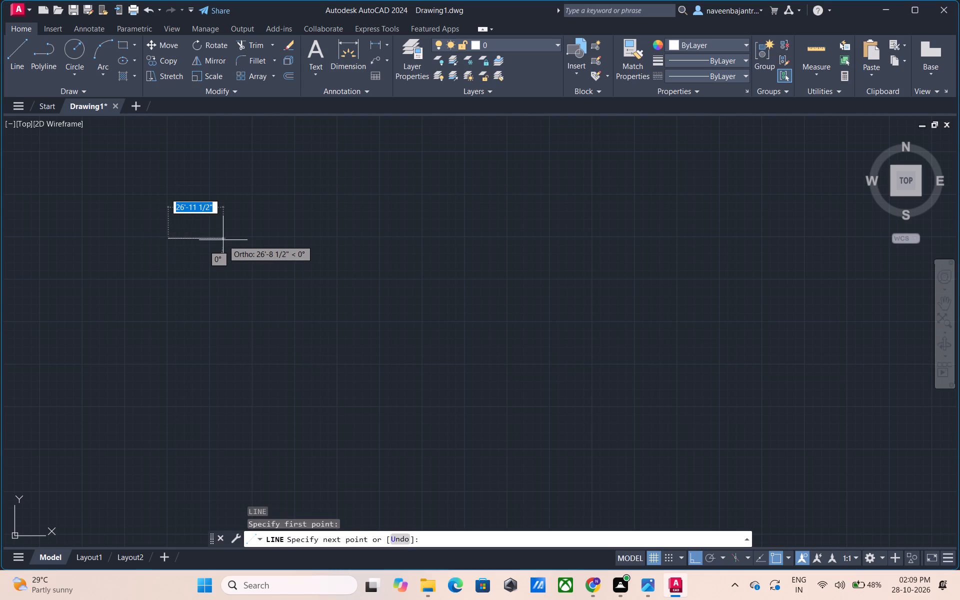
{"action": "type", "text": "35"}
{"action": "key", "text": "apostrophe"}
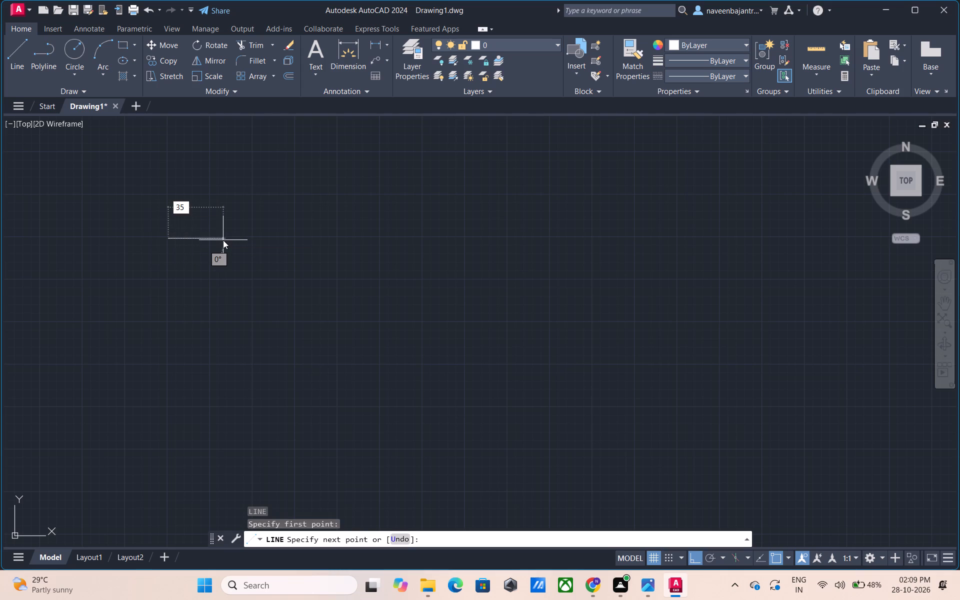
{"action": "key", "text": "3"}
{"action": "key", "text": "shift+quotedbl"}
{"action": "key", "text": "Return"}
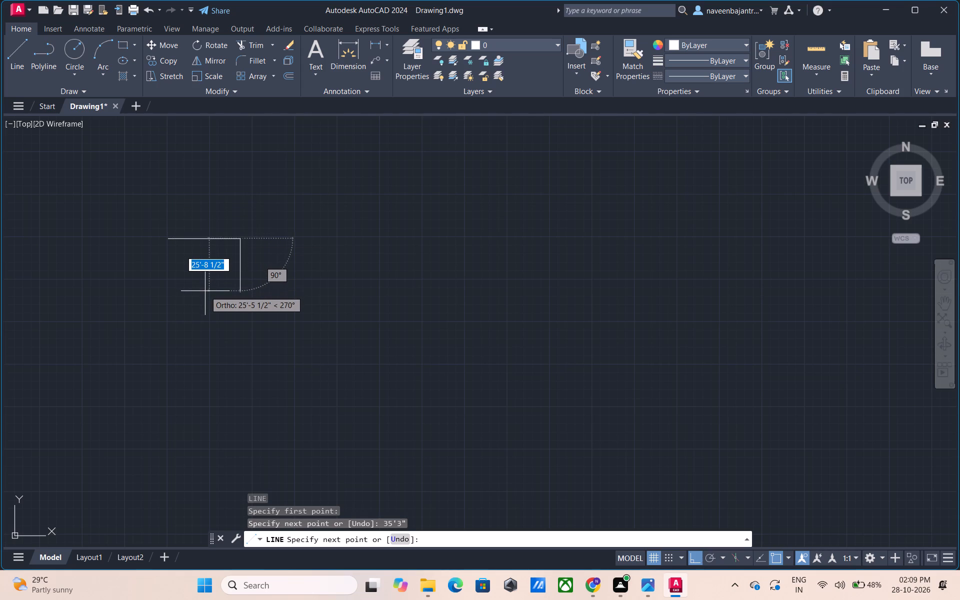
{"action": "type", "text": "41'"}
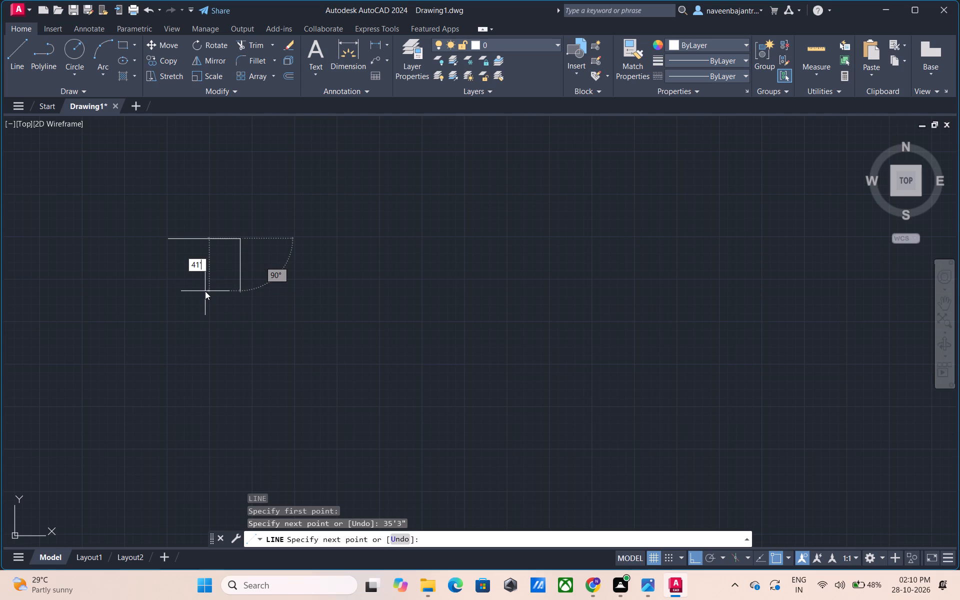
{"action": "key", "text": "3"}
{"action": "key", "text": "shift+quotedbl"}
{"action": "key", "text": "Return"}
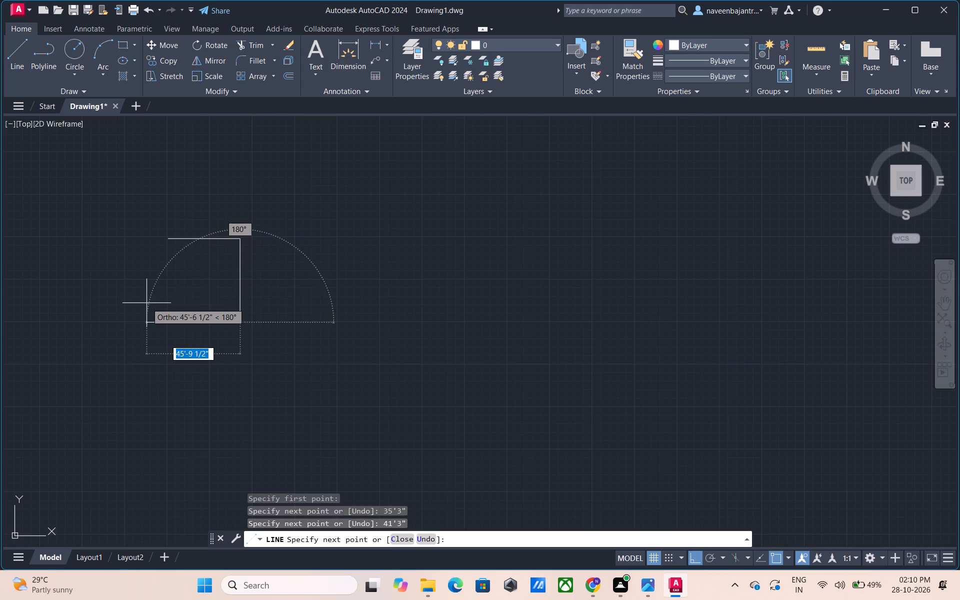
Complete the rectangular outline with a 35'3" bottom edge running left and a 41'3" left edge going up.
{"action": "type", "text": "35'"}
{"action": "key", "text": "3"}
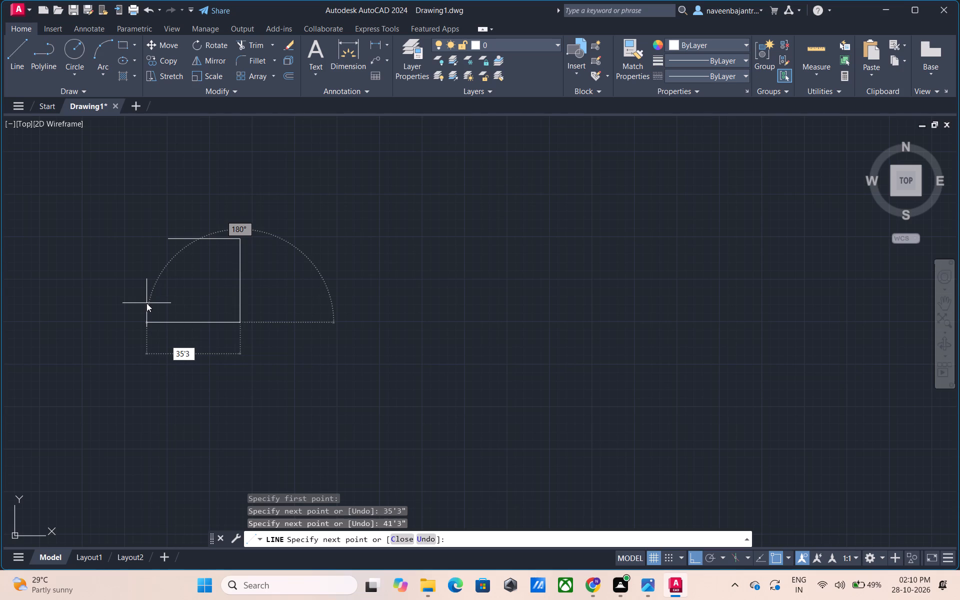
{"action": "key", "text": "shift+quotedbl"}
{"action": "key", "text": "Return"}
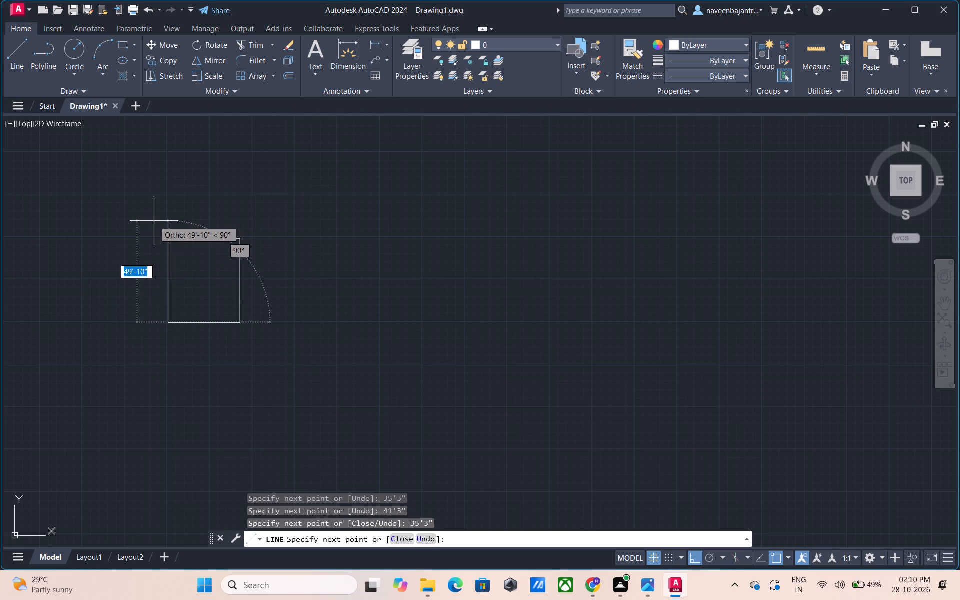
{"action": "type", "text": "41"}
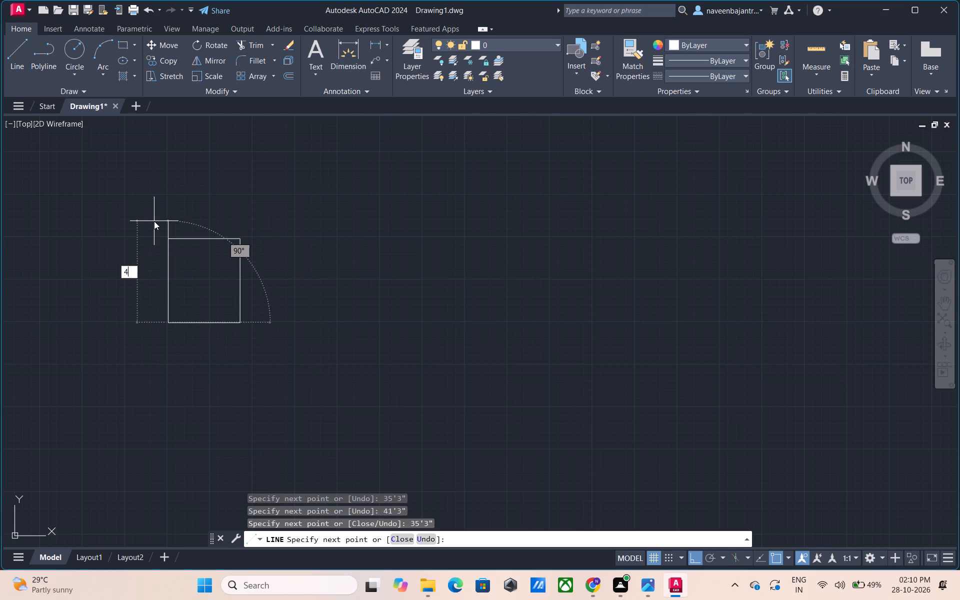
{"action": "key", "text": "apostrophe"}
{"action": "key", "text": "3"}
{"action": "key", "text": "shift+quotedbl"}
{"action": "key", "text": "Return"}
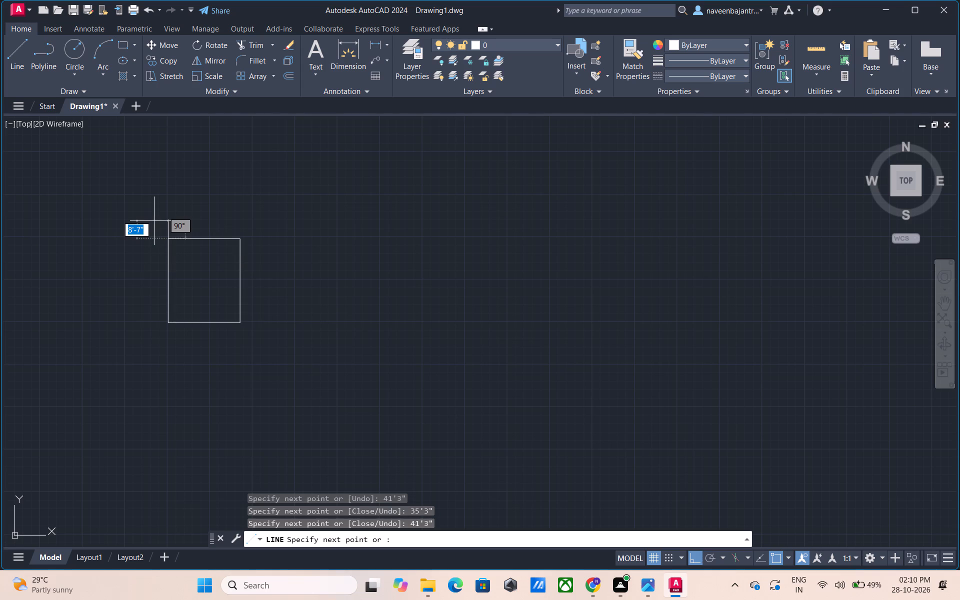
{"action": "key", "text": "Escape"}
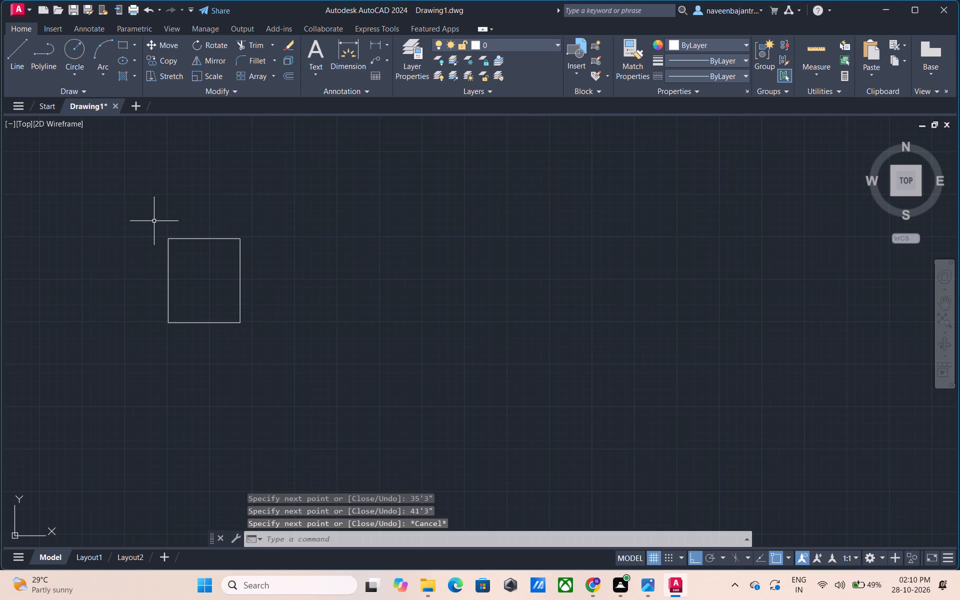
Offset the outline's left and bottom edges 9" inward to form the outer wall thickness.
{"action": "scroll", "coordinate": [154, 221], "scroll_direction": "up", "scroll_amount": 2}
{"action": "middle_click_drag", "start_coordinate": [234, 320], "coordinate": [250, 314]}
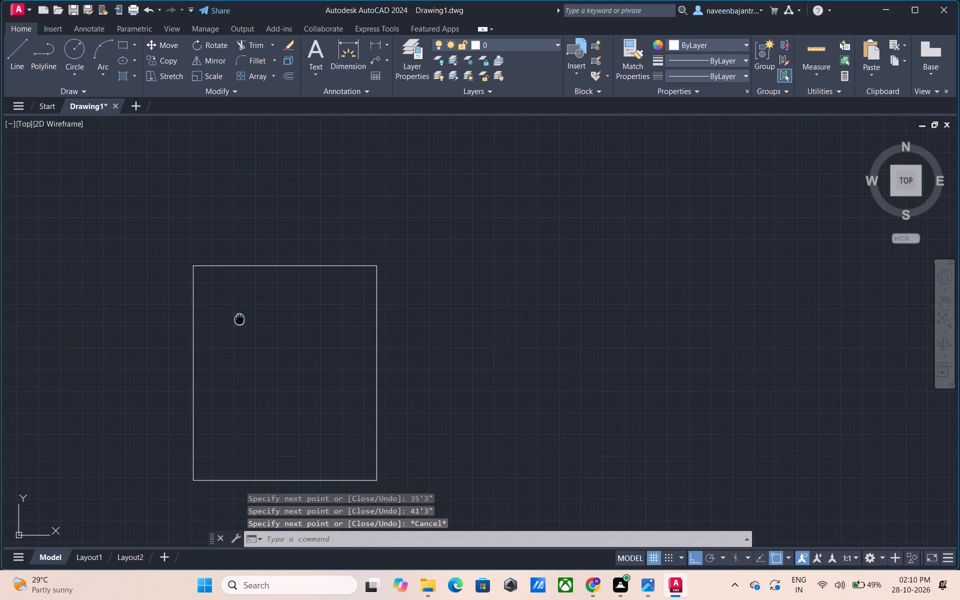
{"action": "middle_click_drag", "start_coordinate": [250, 314], "coordinate": [288, 288]}
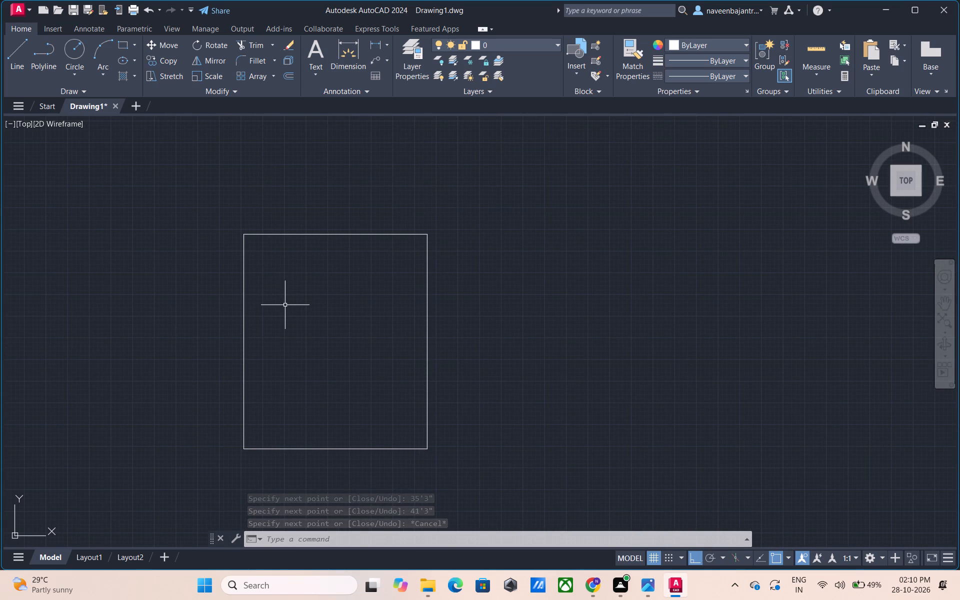
{"action": "key", "text": "Escape"}
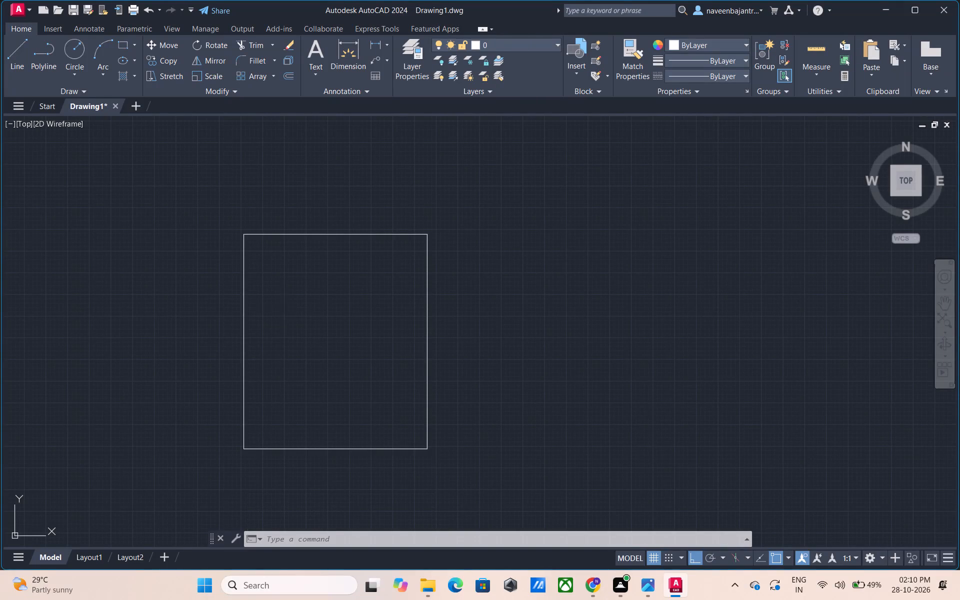
{"action": "type", "text": "o"}
{"action": "key", "text": "space"}
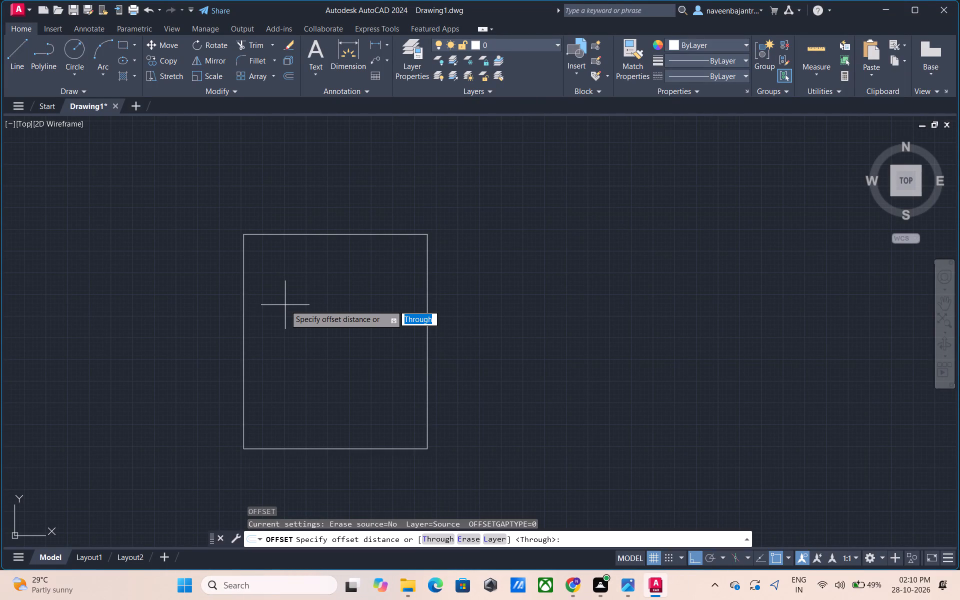
{"action": "key", "text": "9"}
{"action": "key", "text": "shift+quotedbl"}
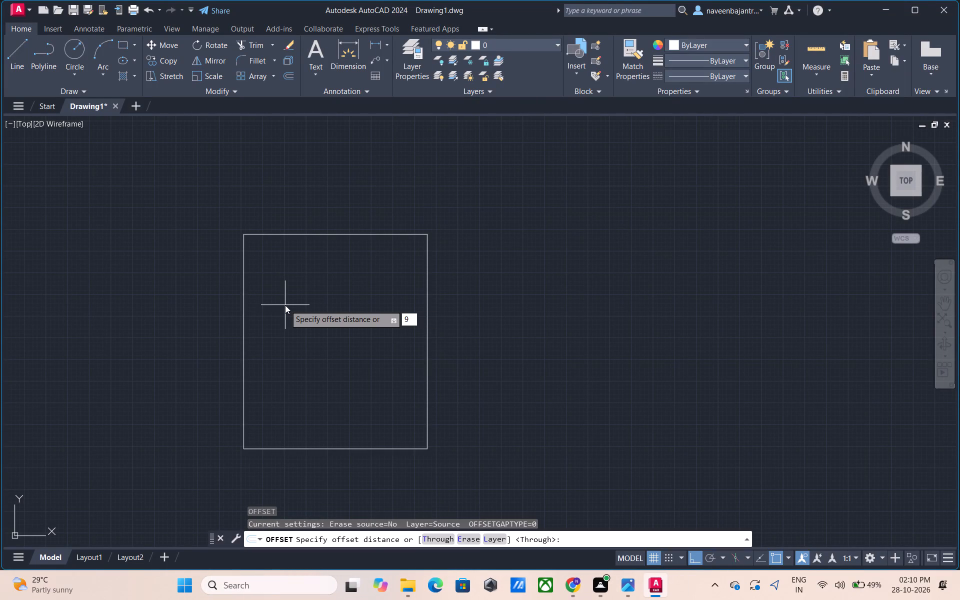
{"action": "key", "text": "Return"}
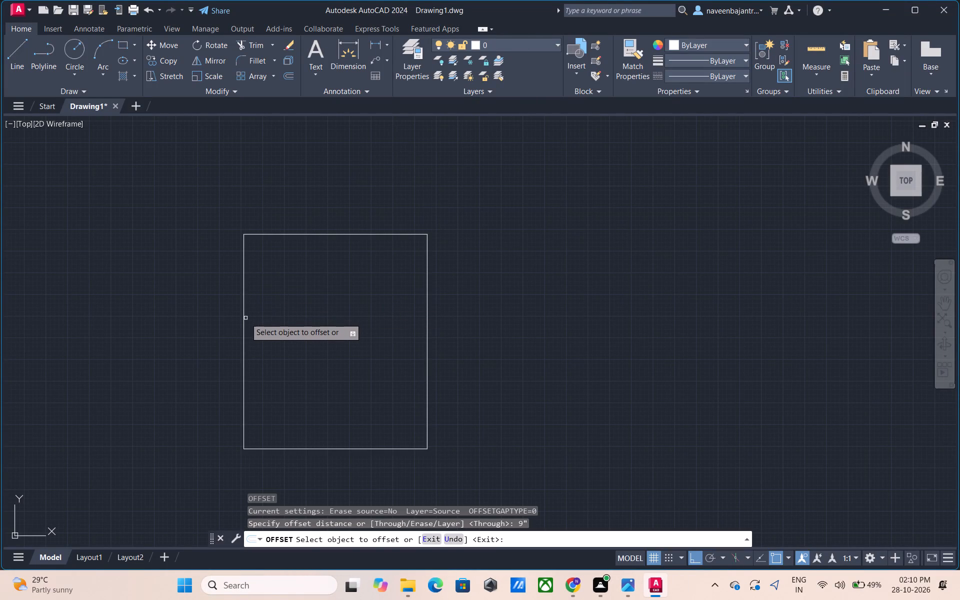
{"action": "left_click", "coordinate": [244, 323]}
{"action": "left_click", "coordinate": [262, 323]}
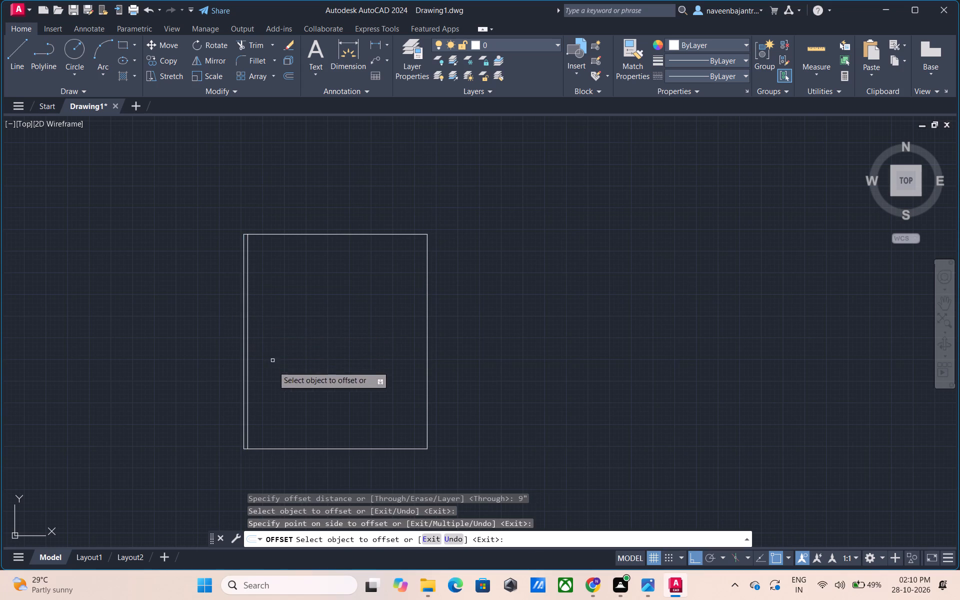
{"action": "left_click", "coordinate": [295, 447]}
{"action": "left_click", "coordinate": [298, 436]}
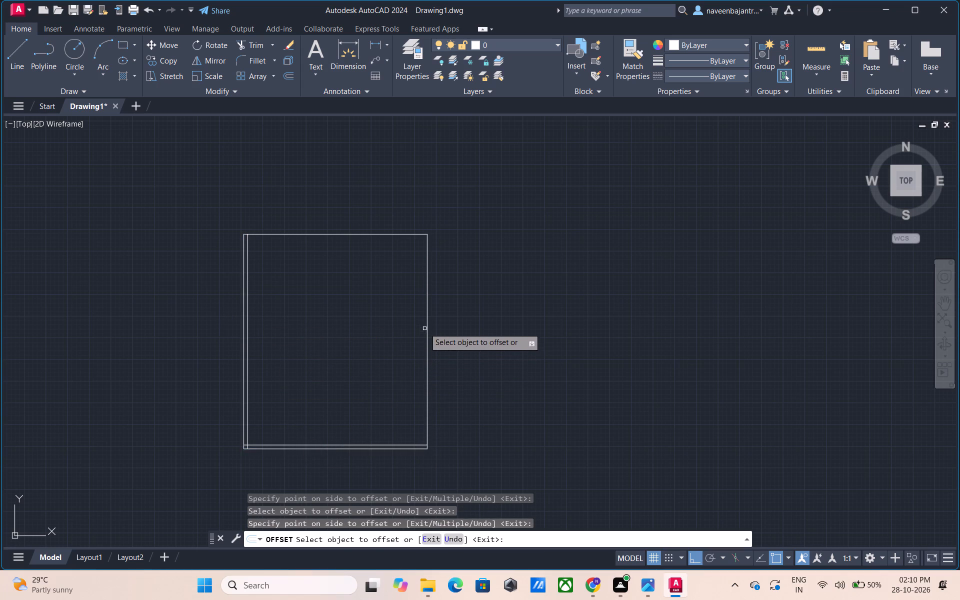
Offset the outline's right and top edges inward by the same 9" wall thickness.
{"action": "left_click", "coordinate": [426, 300]}
{"action": "left_click", "coordinate": [384, 300]}
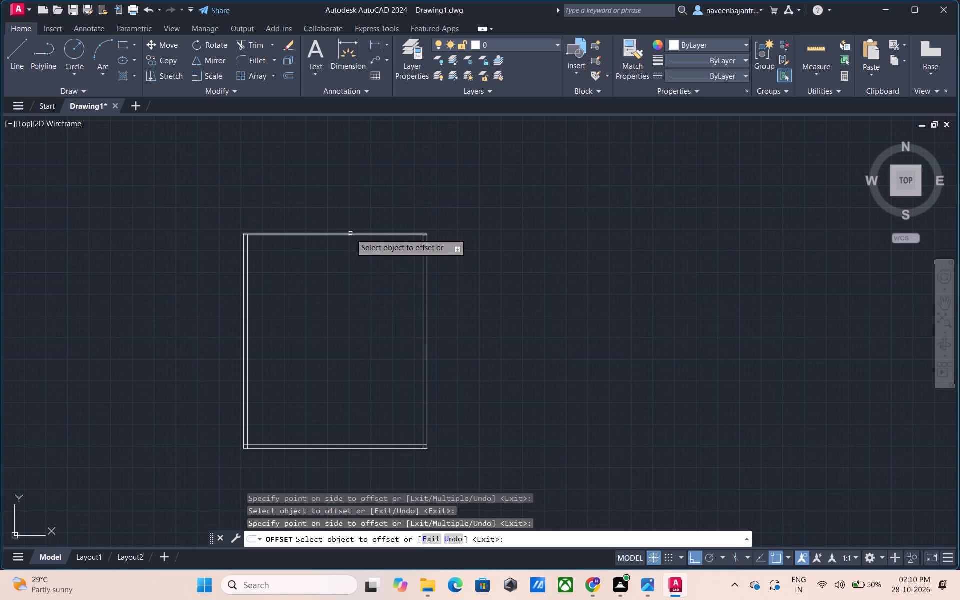
{"action": "left_click_drag", "start_coordinate": [350, 233], "coordinate": [350, 238]}
{"action": "left_click", "coordinate": [349, 270]}
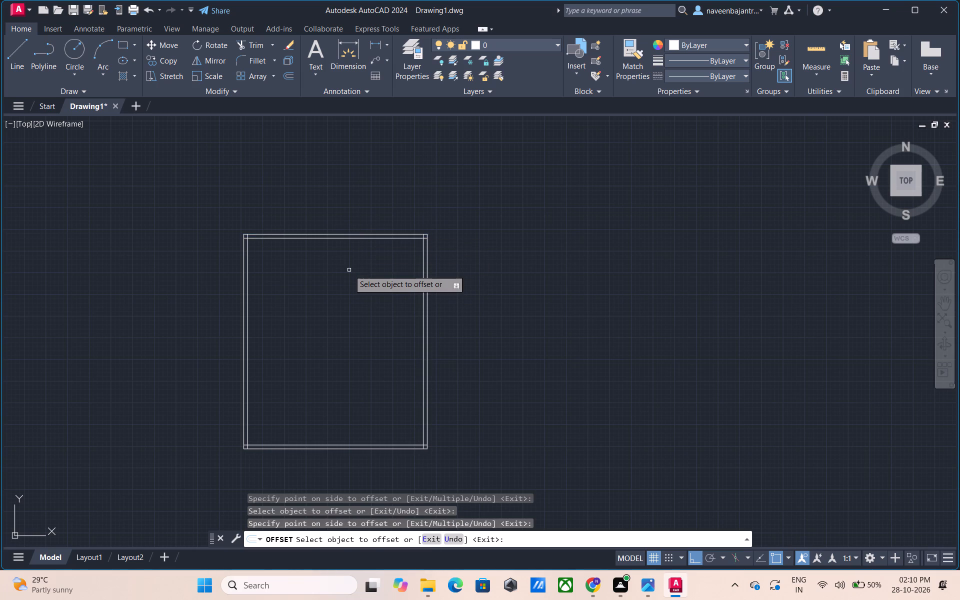
{"action": "key", "text": "Escape"}
Trim the overlapping inner wall line ends at the top-left and top-right corners of the outline.
{"action": "type", "text": "tr"}
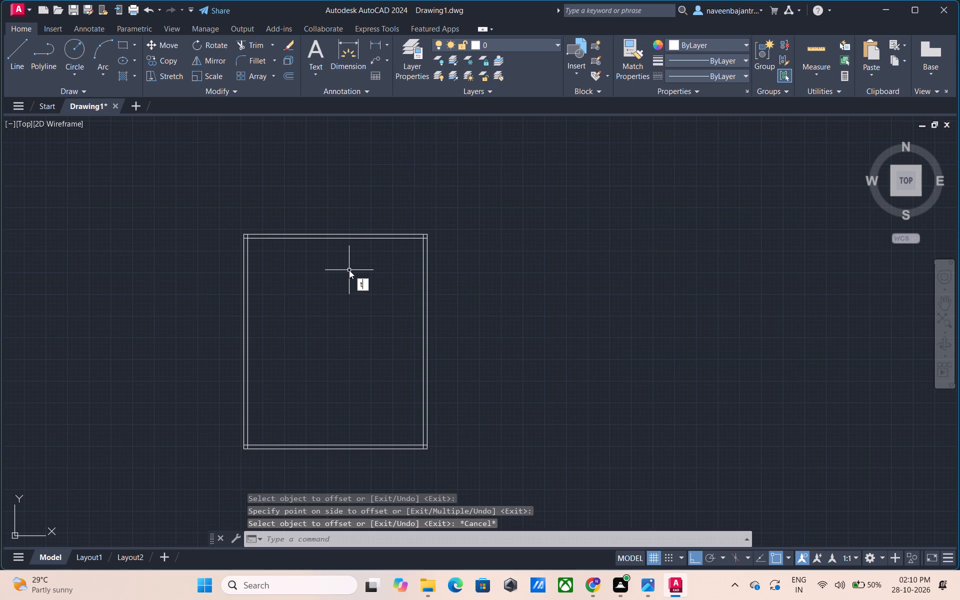
{"action": "key", "text": "space"}
{"action": "scroll", "coordinate": [246, 256], "scroll_direction": "up", "scroll_amount": 2}
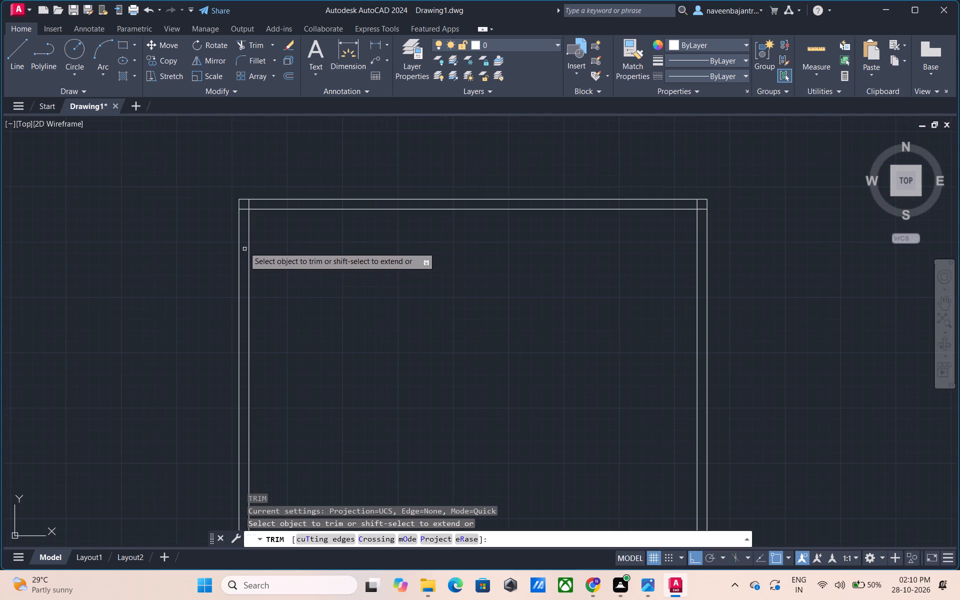
{"action": "left_click", "coordinate": [243, 210]}
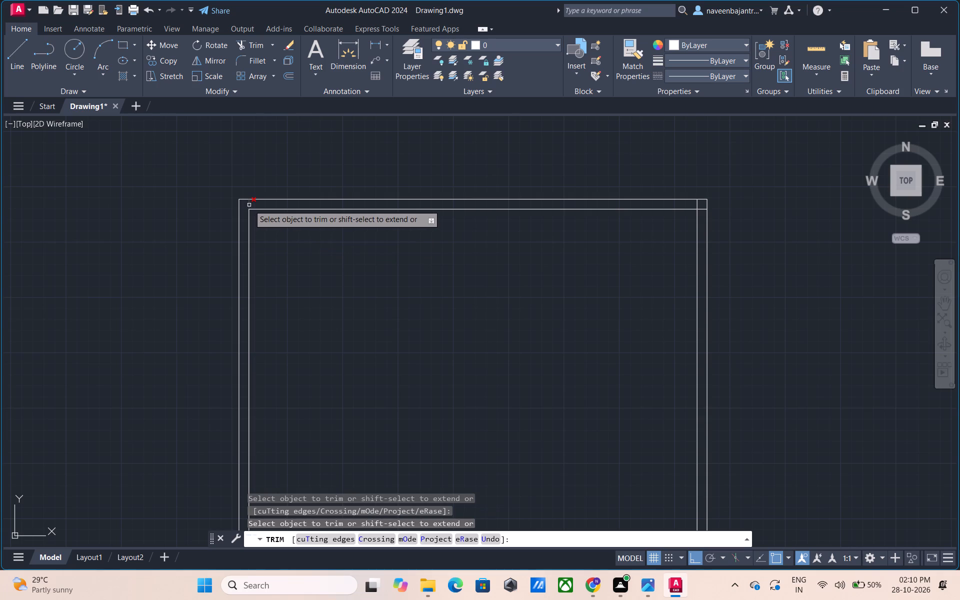
{"action": "left_click", "coordinate": [249, 205]}
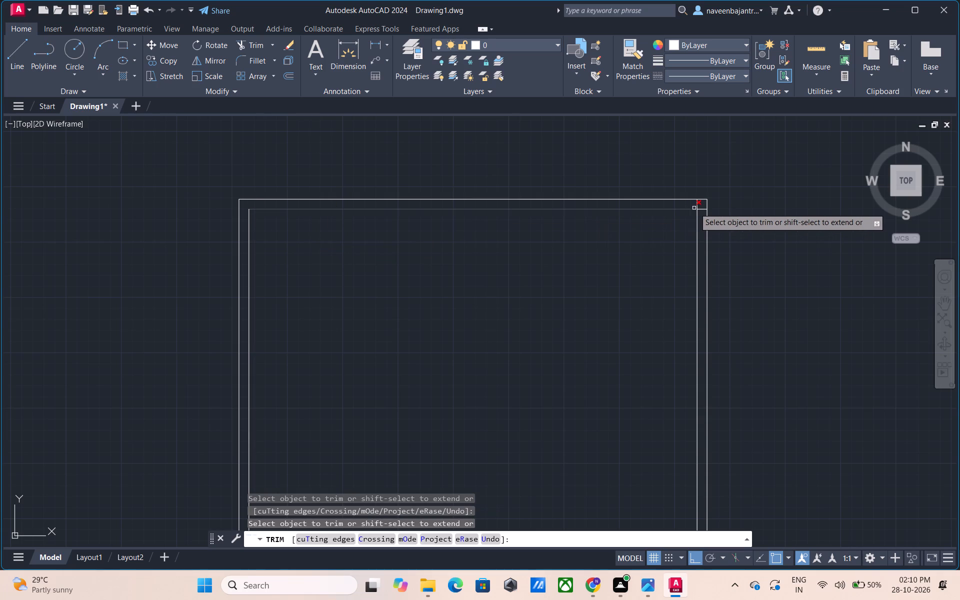
{"action": "left_click", "coordinate": [699, 204]}
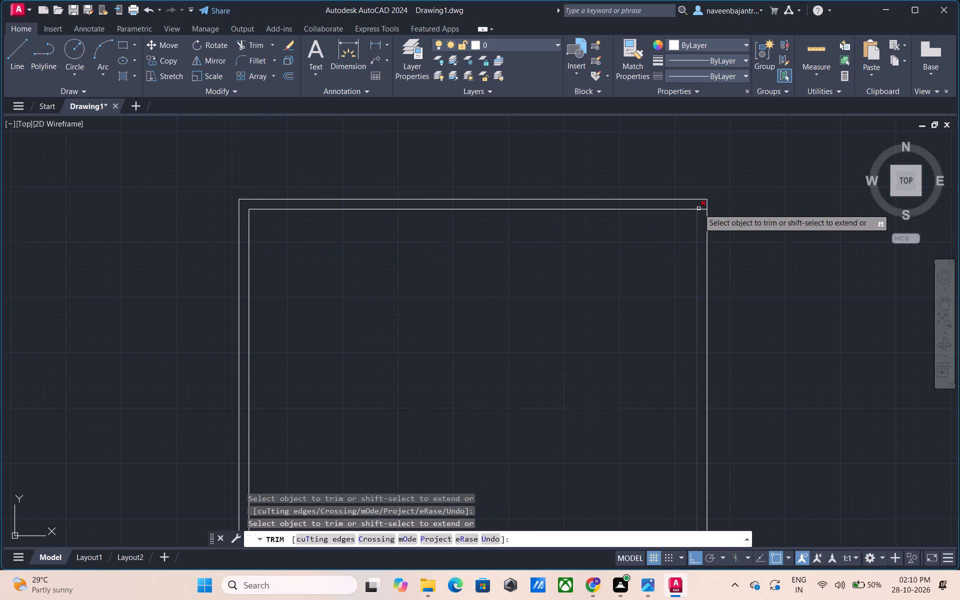
{"action": "left_click", "coordinate": [703, 209]}
Trim the overlapping inner wall line ends at the bottom-right and bottom-left corners to finish the outer wall.
{"action": "scroll", "coordinate": [703, 210], "scroll_direction": "down", "scroll_amount": 3}
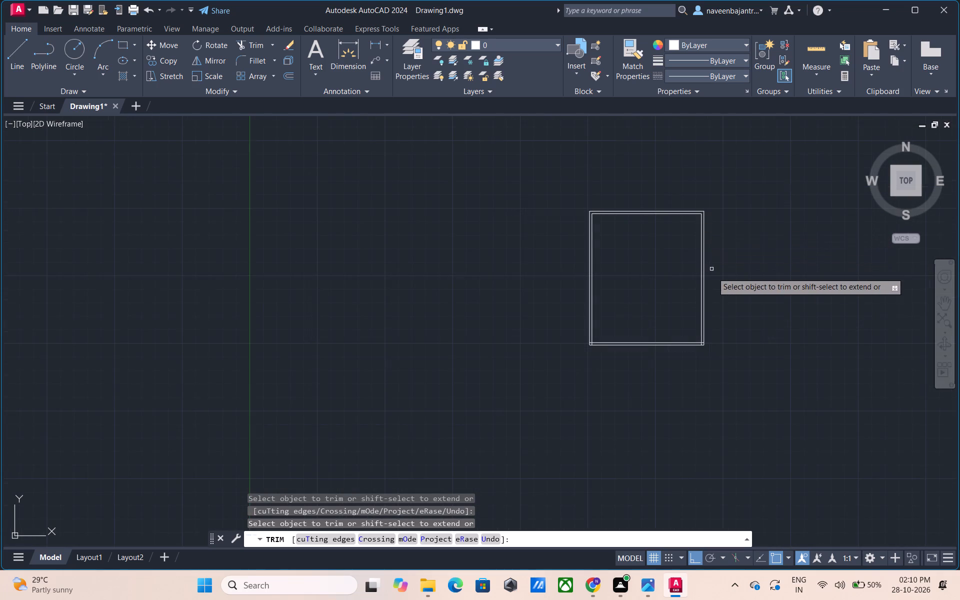
{"action": "scroll", "coordinate": [704, 341], "scroll_direction": "up", "scroll_amount": 2}
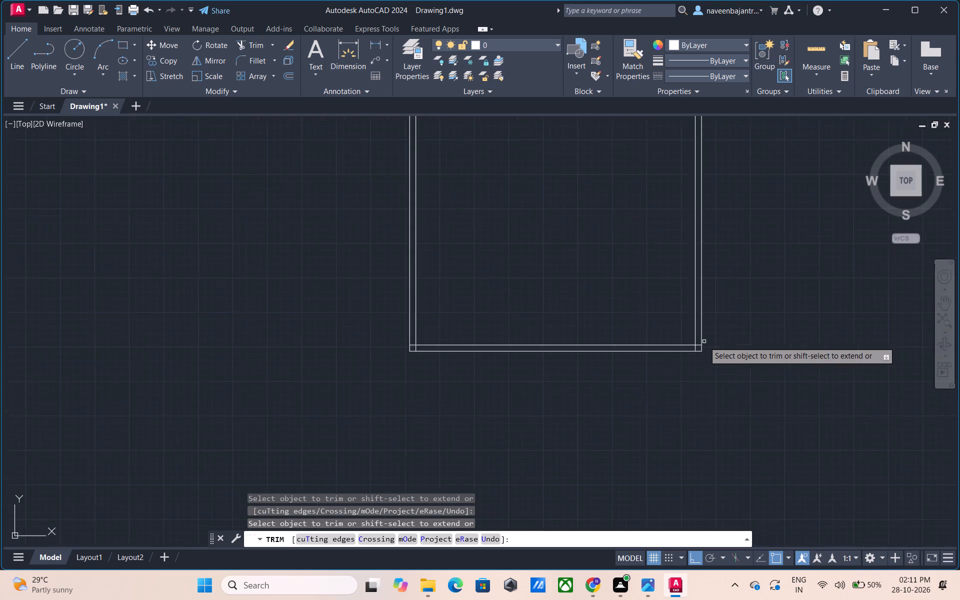
{"action": "scroll", "coordinate": [704, 341], "scroll_direction": "up", "scroll_amount": 3}
{"action": "left_click", "coordinate": [675, 355]}
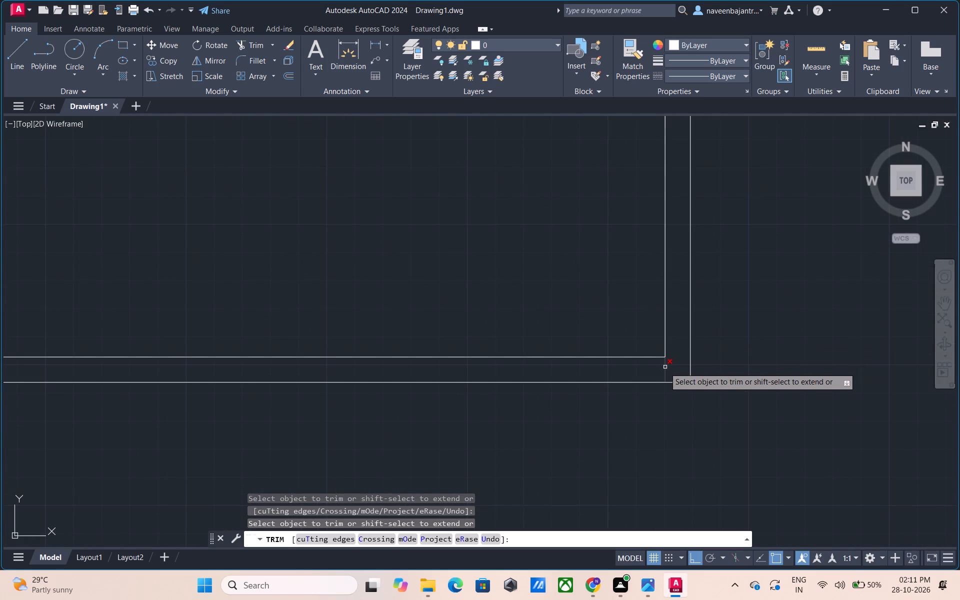
{"action": "left_click", "coordinate": [664, 367]}
{"action": "scroll", "coordinate": [664, 367], "scroll_direction": "down", "scroll_amount": 3}
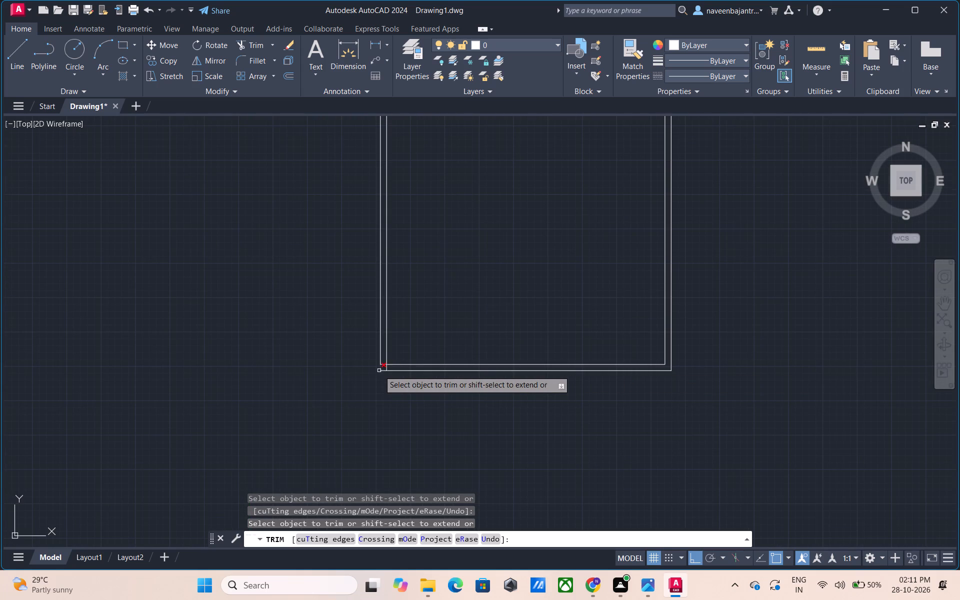
{"action": "scroll", "coordinate": [383, 365], "scroll_direction": "up", "scroll_amount": 2}
{"action": "left_click", "coordinate": [383, 365]}
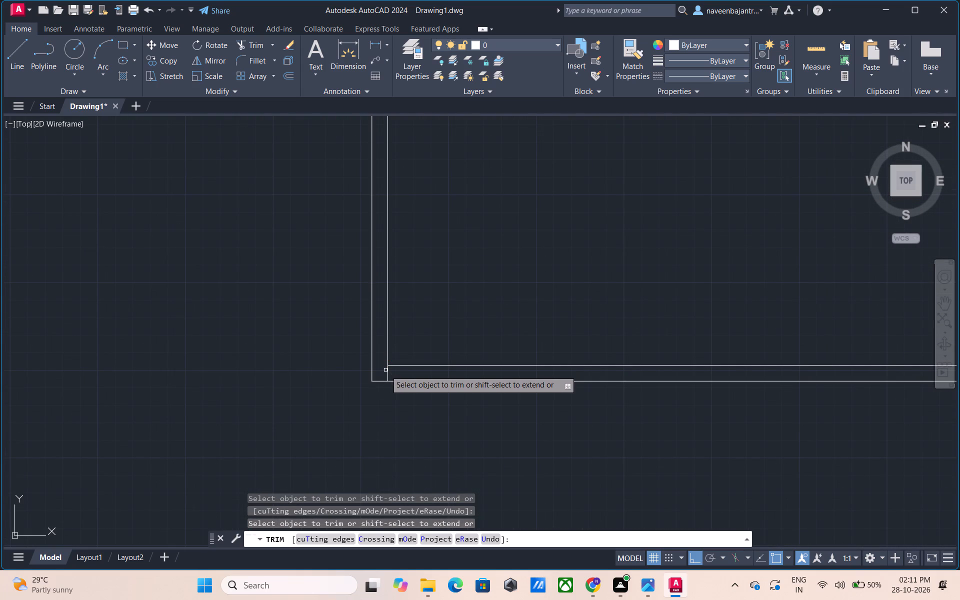
{"action": "left_click", "coordinate": [387, 373]}
{"action": "scroll", "coordinate": [387, 373], "scroll_direction": "down", "scroll_amount": 3}
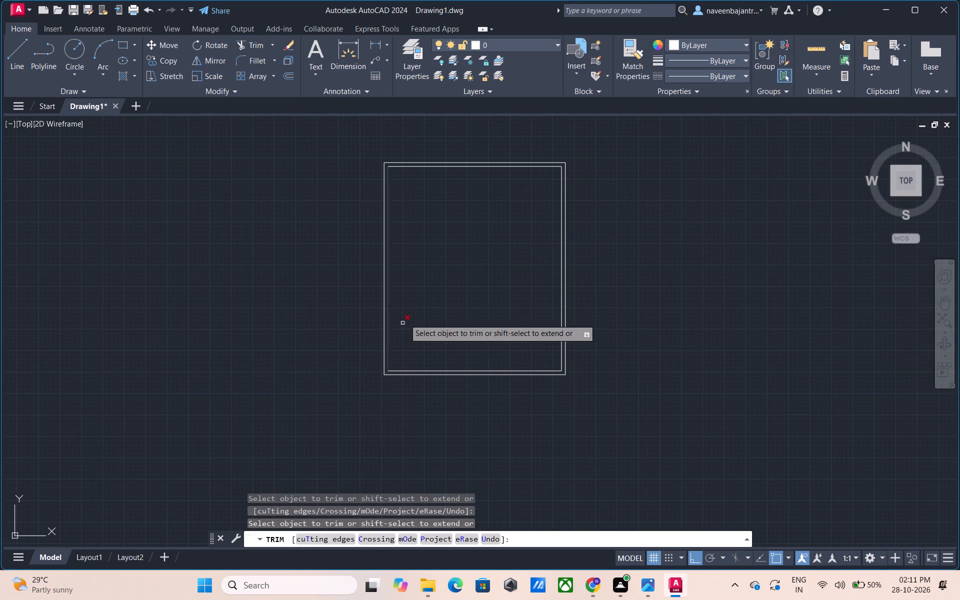
{"action": "middle_click_drag", "start_coordinate": [418, 300], "coordinate": [420, 325]}
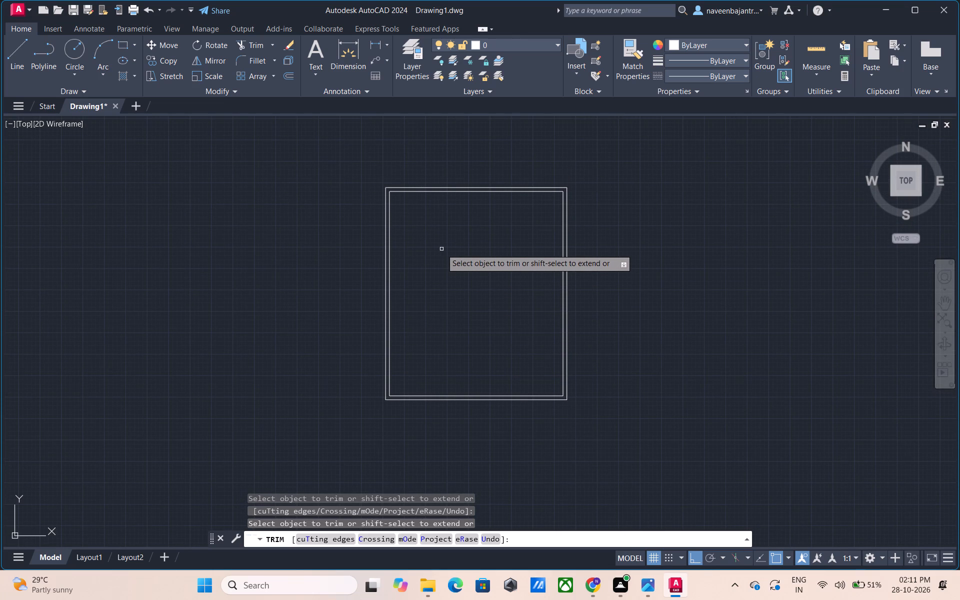
{"action": "scroll", "coordinate": [441, 249], "scroll_direction": "up", "scroll_amount": 1}
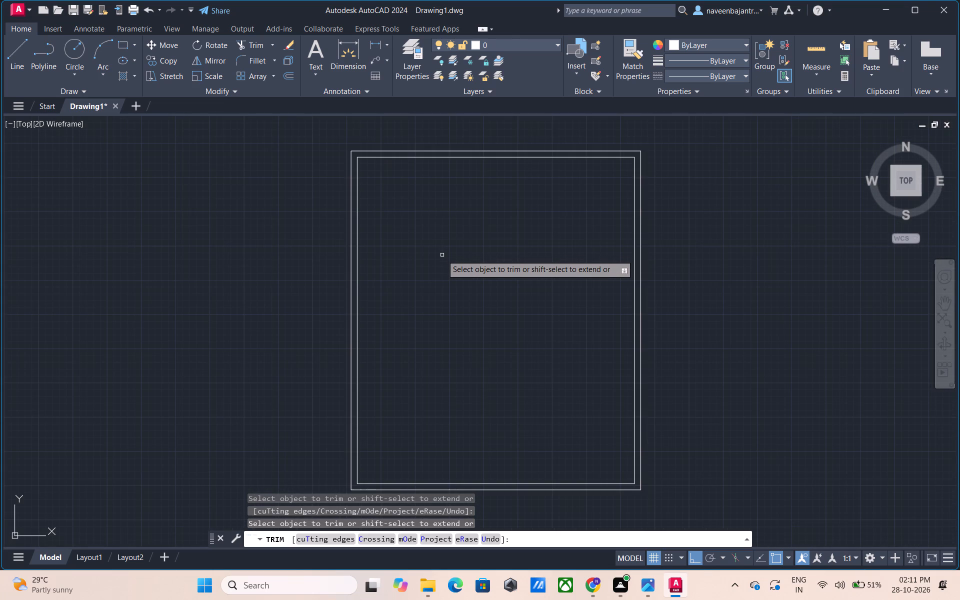
{"action": "key", "text": "Escape"}
{"action": "key", "text": "Escape"}
{"action": "key", "text": "Escape"}
{"action": "key", "text": "Escape"}
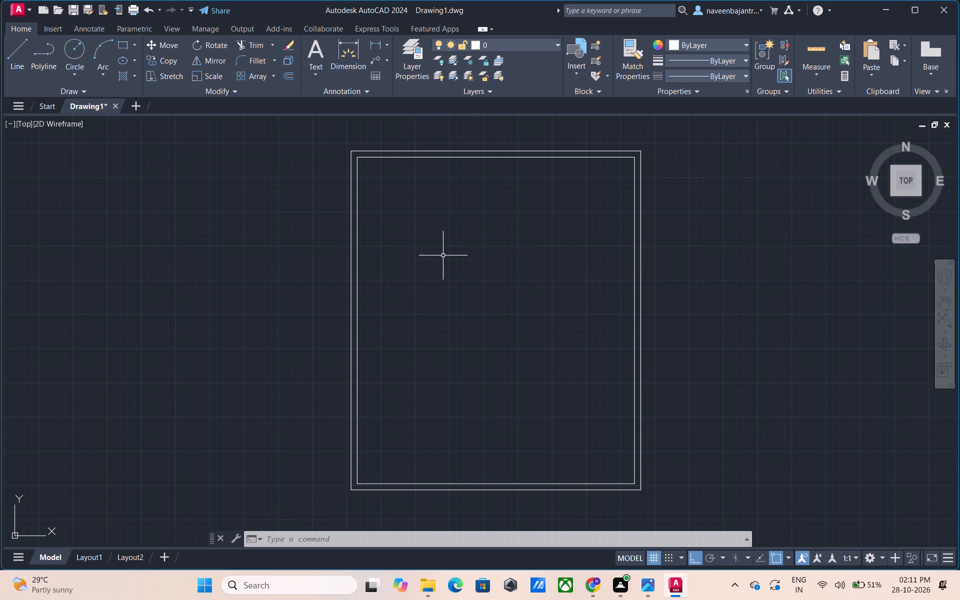
{"action": "key", "text": "Escape"}
Offset the left wall's inner line 16' to the right to place the vertical partition.
{"action": "type", "text": "o 16'"}
{"action": "key", "text": "Return"}
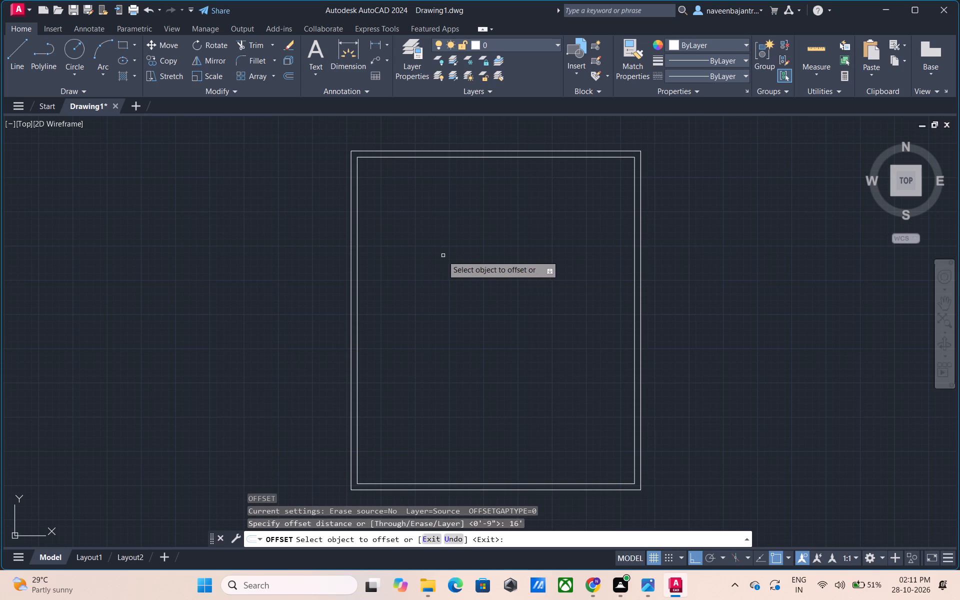
{"action": "left_click", "coordinate": [358, 268]}
{"action": "left_click", "coordinate": [383, 269]}
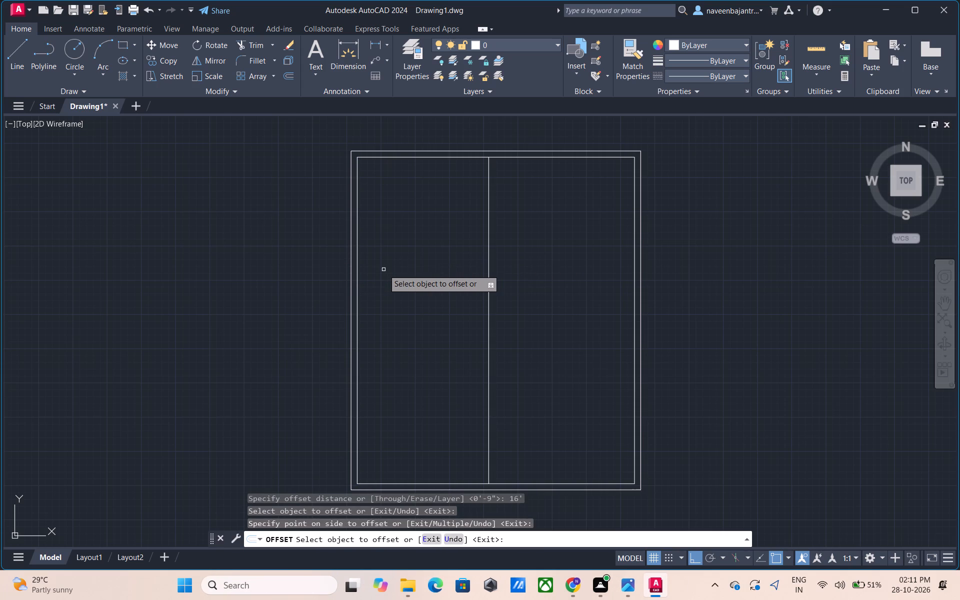
{"action": "key", "text": "Escape"}
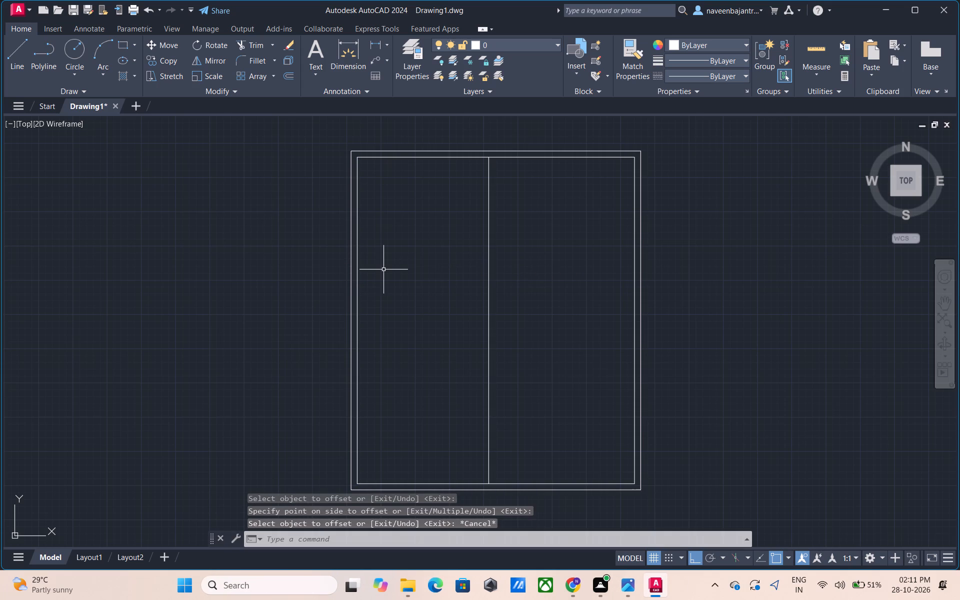
Offset the vertical partition line 9" to the right to give the partition its wall thickness.
{"action": "type", "text": "o"}
{"action": "key", "text": "space"}
{"action": "key", "text": "9"}
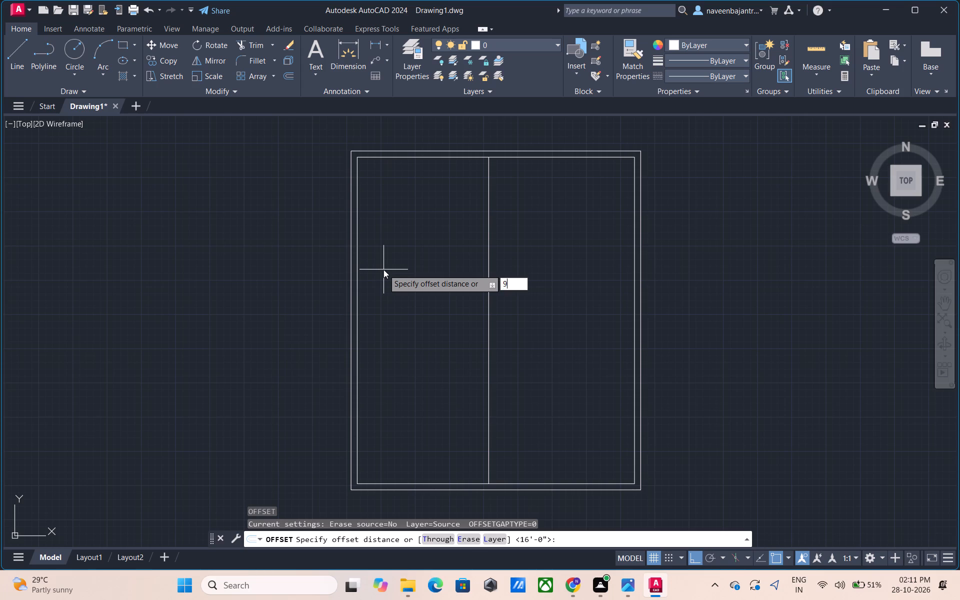
{"action": "key", "text": "shift+quotedbl"}
{"action": "key", "text": "Return"}
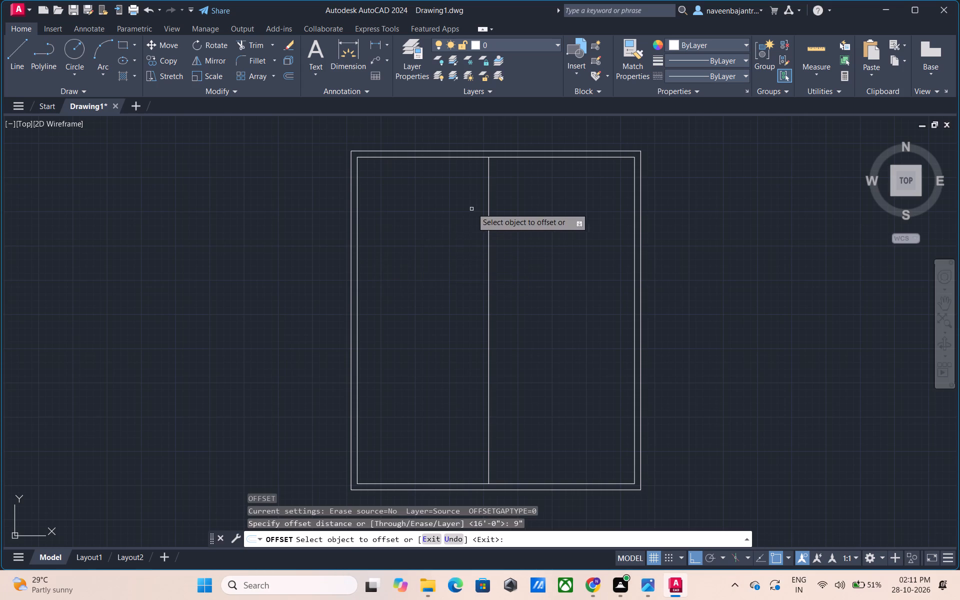
{"action": "left_click", "coordinate": [490, 183]}
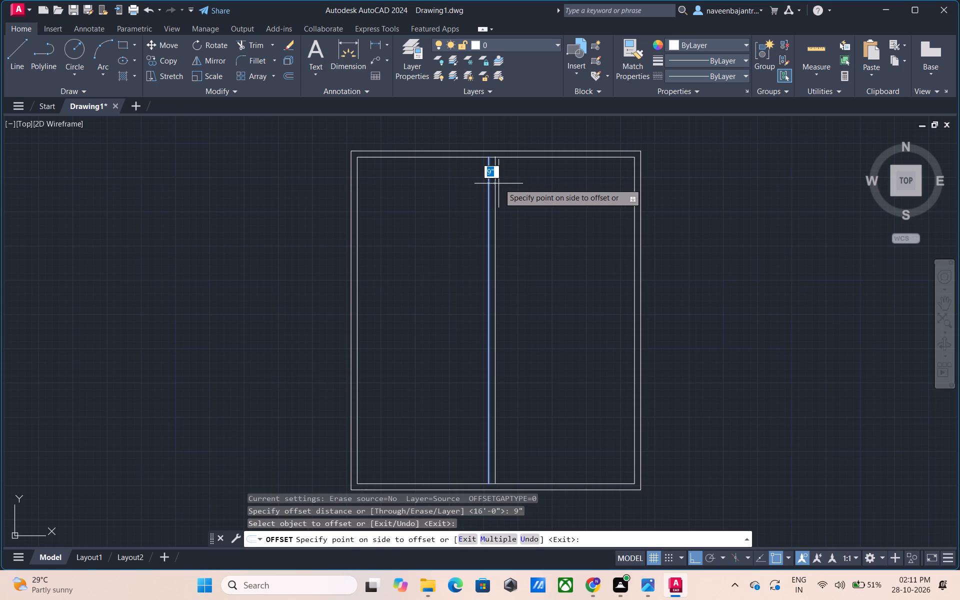
{"action": "left_click", "coordinate": [500, 184]}
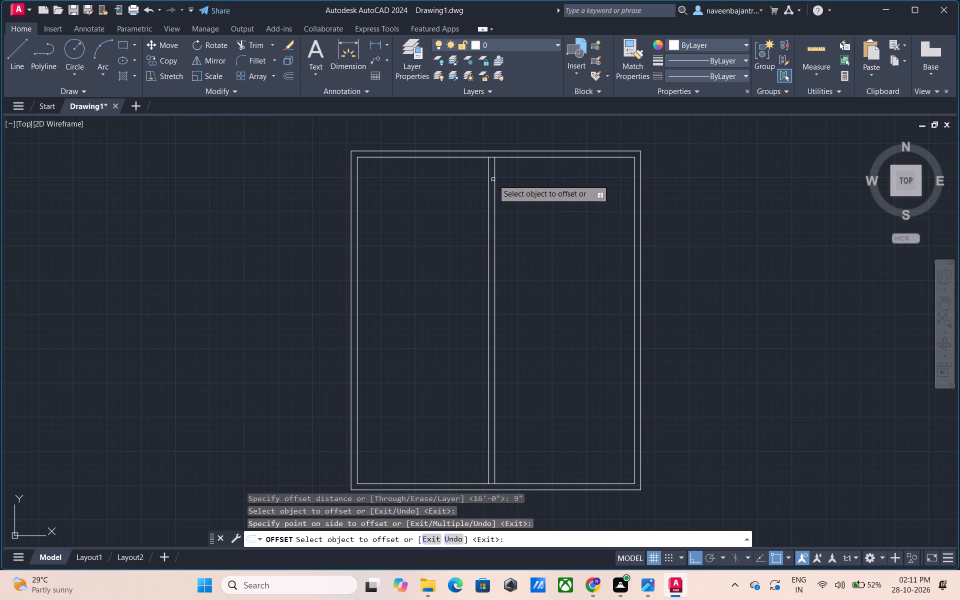
{"action": "key", "text": "Escape"}
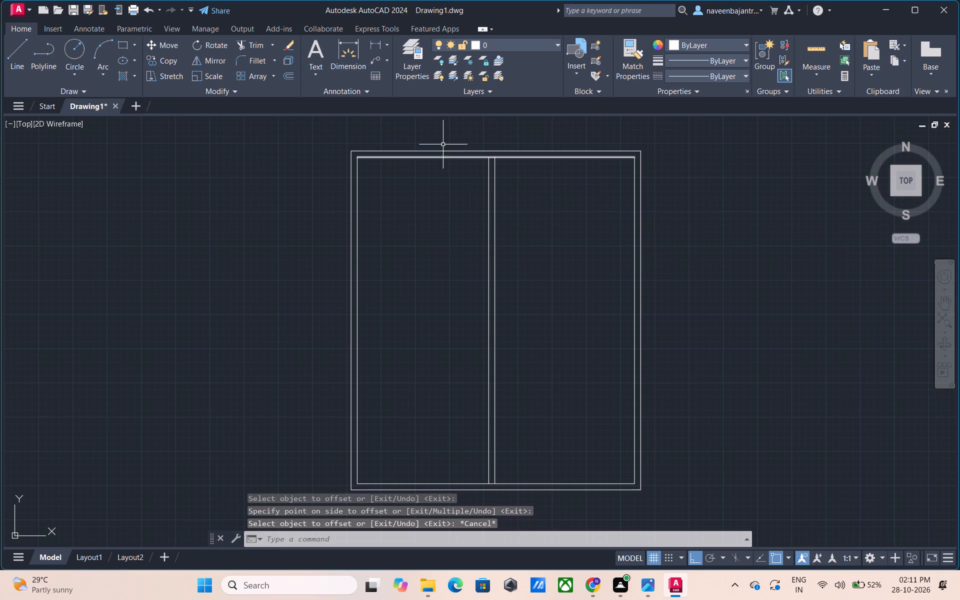
Check the clear width between the partition's right face and the right wall's inner face with the Dimension tool.
{"action": "left_click", "coordinate": [344, 52]}
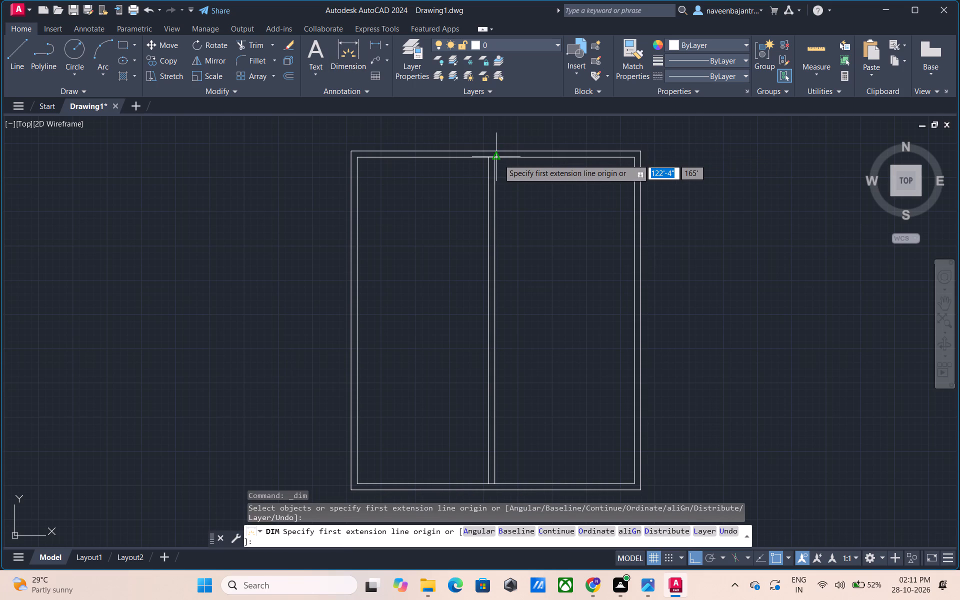
{"action": "scroll", "coordinate": [492, 158], "scroll_direction": "up", "scroll_amount": 3}
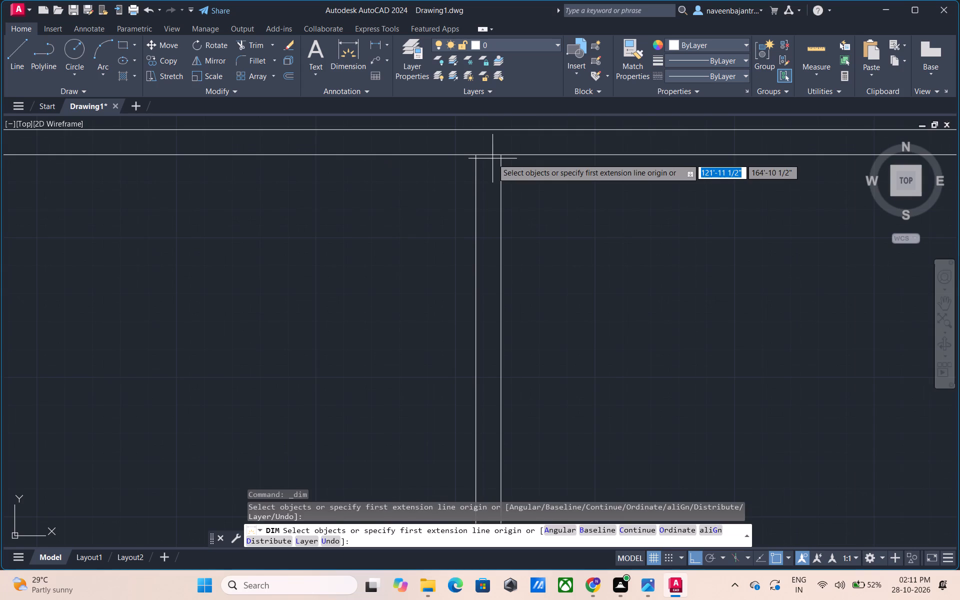
{"action": "left_click", "coordinate": [501, 154]}
{"action": "scroll", "coordinate": [501, 154], "scroll_direction": "down", "scroll_amount": 2}
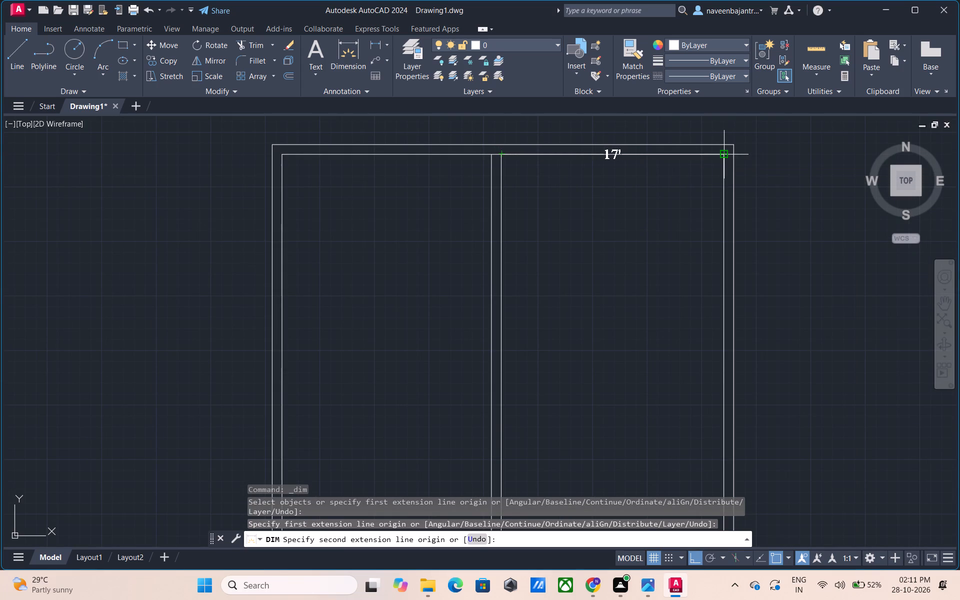
{"action": "key", "text": "Escape"}
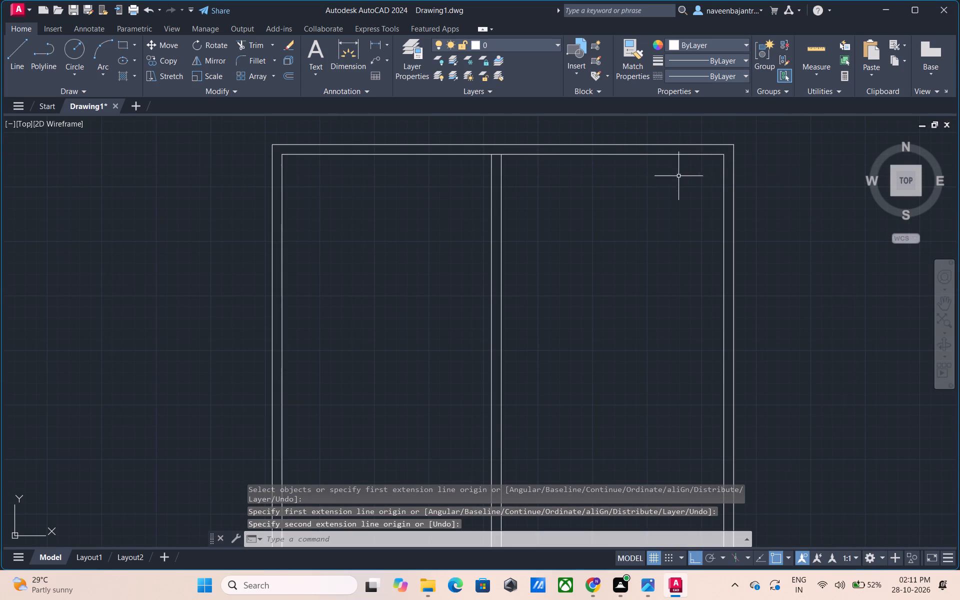
Trim the top wall's inner line between the two vertical partition lines.
{"action": "type", "text": "tr"}
{"action": "key", "text": "space"}
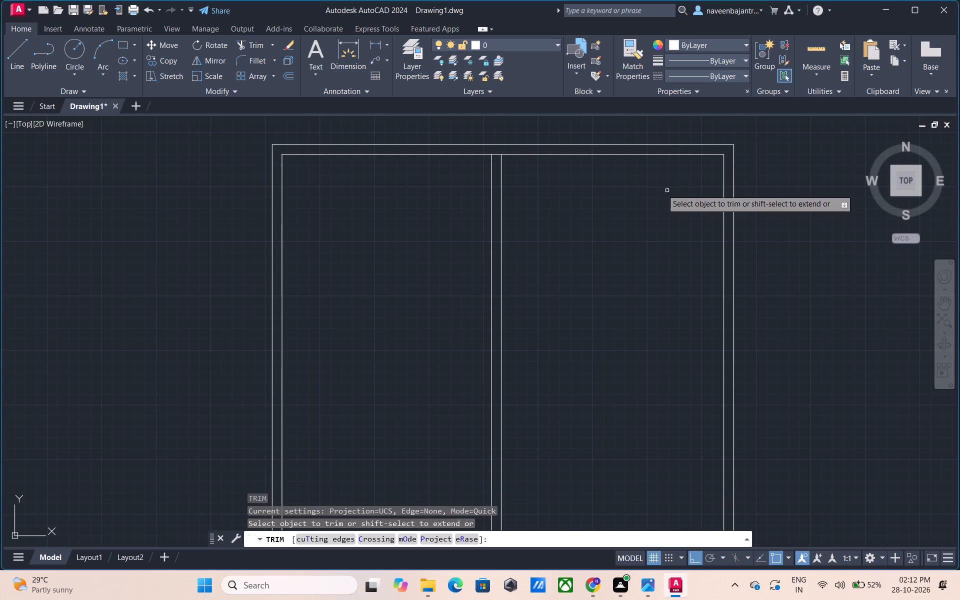
{"action": "left_click", "coordinate": [497, 154]}
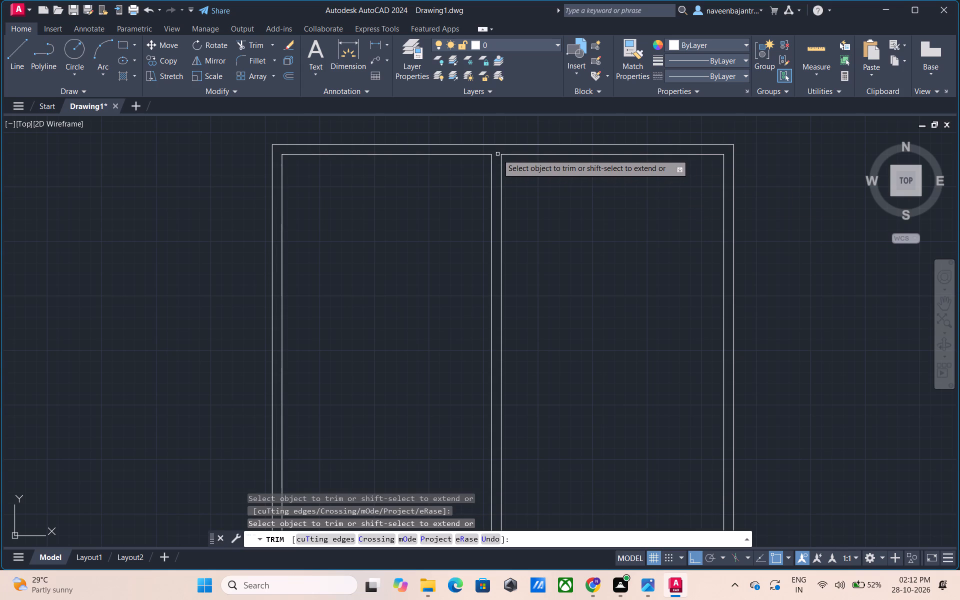
{"action": "key", "text": "Escape"}
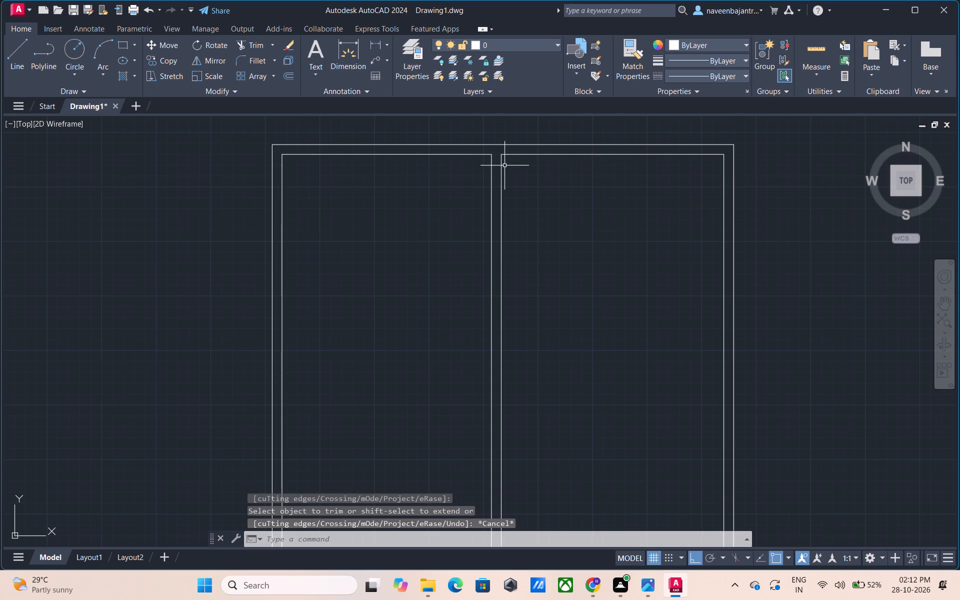
Offset the top wall's inner line segments on both sides of the partition 11' downward.
{"action": "scroll", "coordinate": [504, 165], "scroll_direction": "down", "scroll_amount": 1}
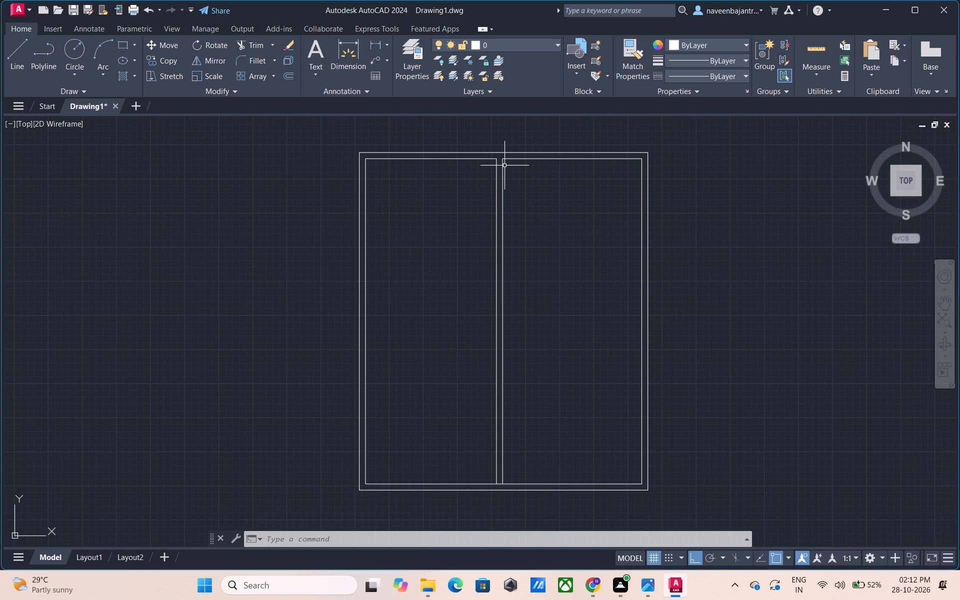
{"action": "key", "text": "o"}
{"action": "key", "text": "space"}
{"action": "type", "text": "11"}
{"action": "key", "text": "apostrophe"}
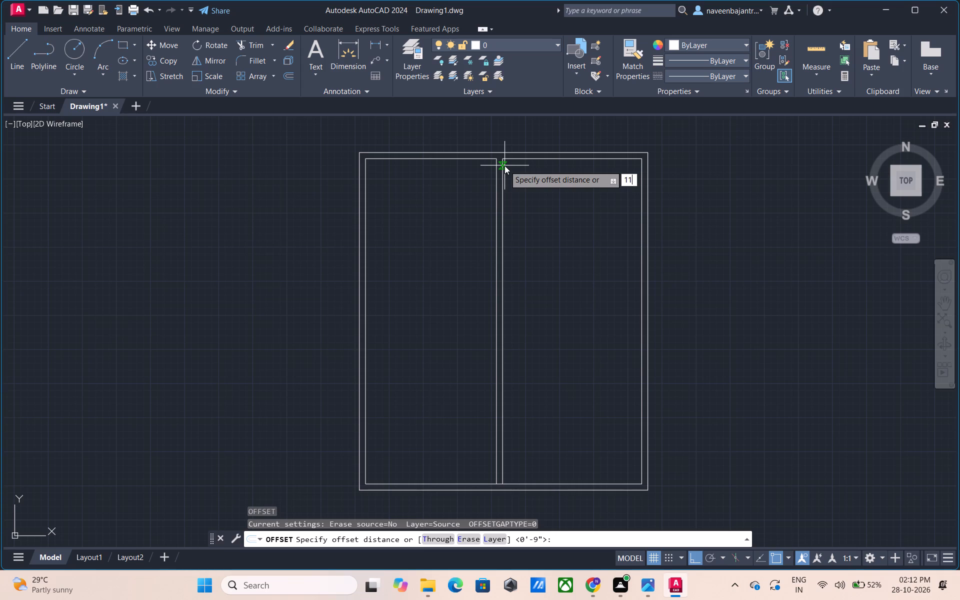
{"action": "key", "text": "Return"}
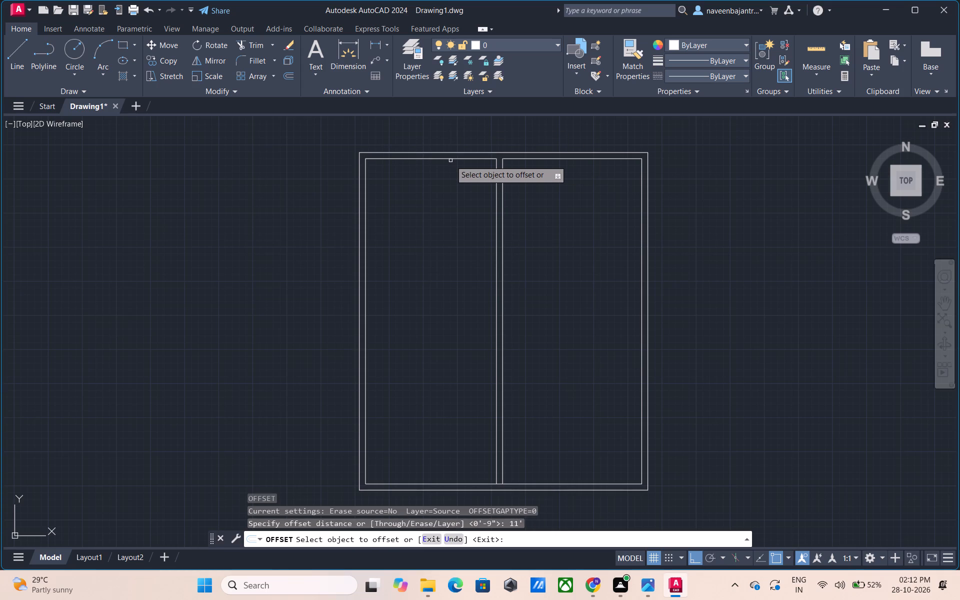
{"action": "left_click_drag", "start_coordinate": [446, 159], "coordinate": [446, 163]}
{"action": "left_click", "coordinate": [446, 186]}
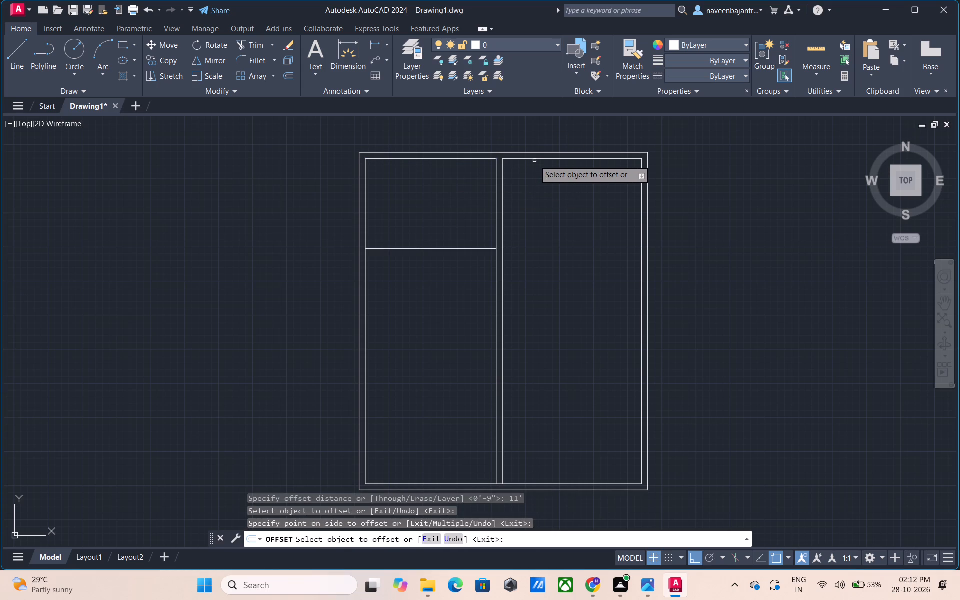
{"action": "left_click_drag", "start_coordinate": [538, 159], "coordinate": [539, 166]}
{"action": "left_click", "coordinate": [544, 198]}
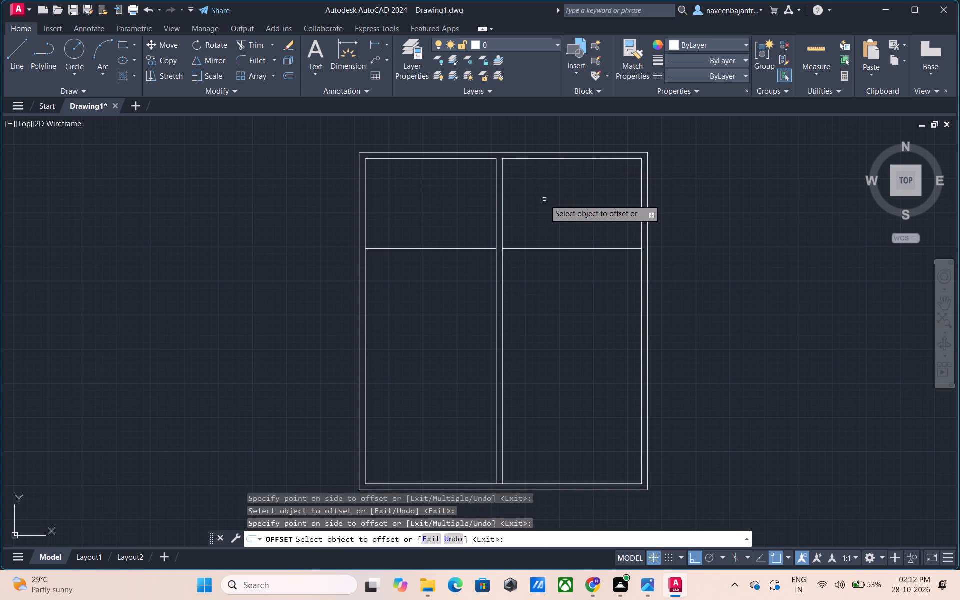
{"action": "key", "text": "Escape"}
Offset both horizontal partition lines 9" downward to give the horizontal partition its wall thickness.
{"action": "type", "text": "o"}
{"action": "key", "text": "space"}
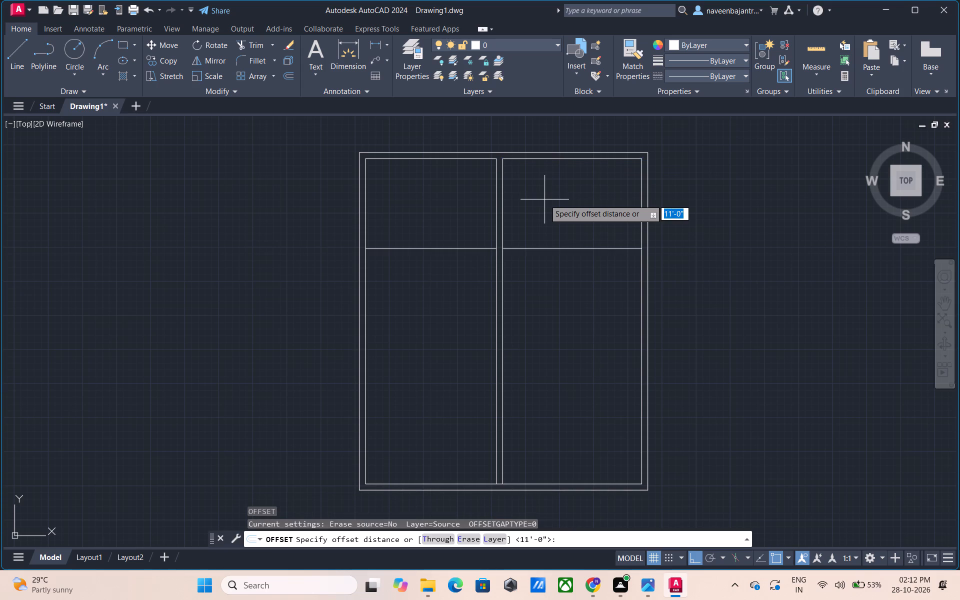
{"action": "key", "text": "9"}
{"action": "key", "text": "shift+quotedbl"}
{"action": "key", "text": "Return"}
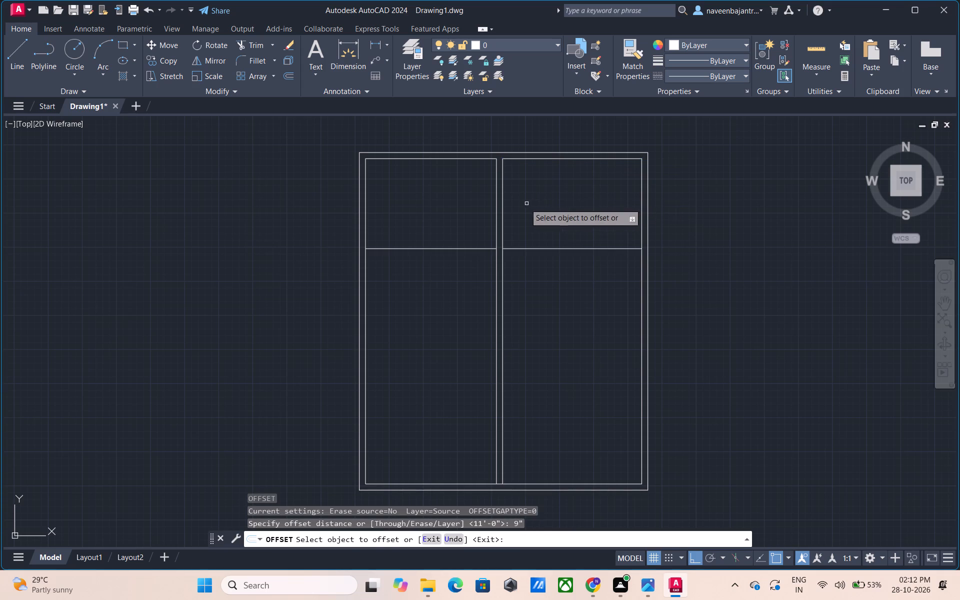
{"action": "left_click_drag", "start_coordinate": [517, 247], "coordinate": [517, 251]}
{"action": "left_click", "coordinate": [519, 273]}
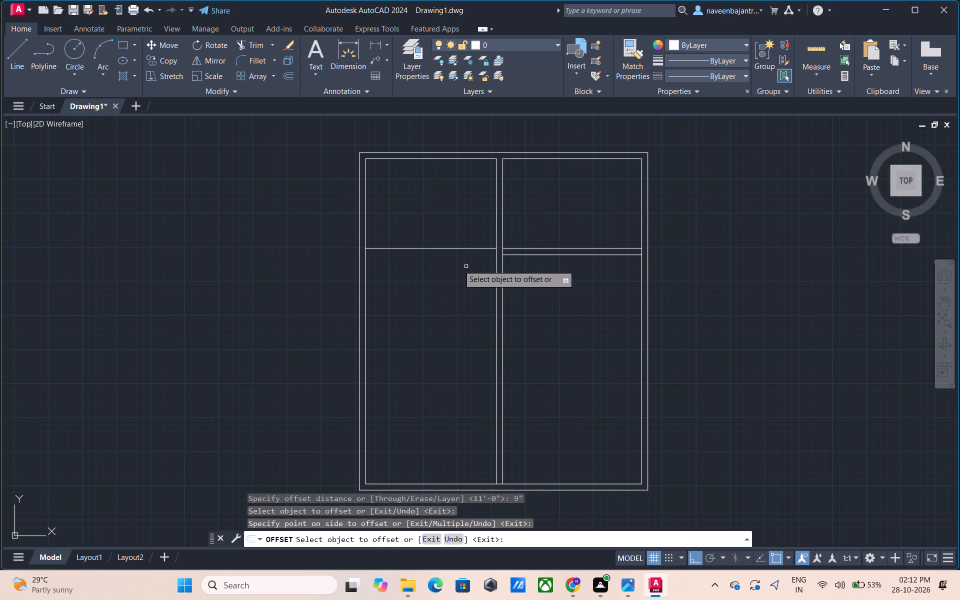
{"action": "left_click_drag", "start_coordinate": [424, 248], "coordinate": [424, 253]}
{"action": "left_click", "coordinate": [432, 275]}
{"action": "scroll", "coordinate": [432, 275], "scroll_direction": "up", "scroll_amount": 1}
{"action": "key", "text": "Escape"}
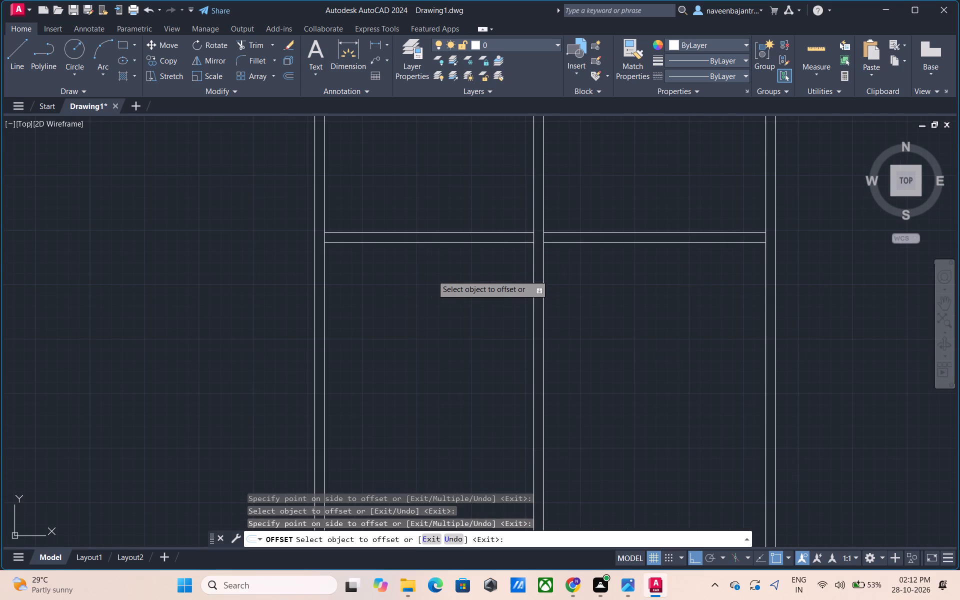
{"action": "key", "text": "Escape"}
Draw a line along the horizontal partition's lower face from the left wall's inner face to the right wall's inner face.
{"action": "type", "text": "l"}
{"action": "key", "text": "space"}
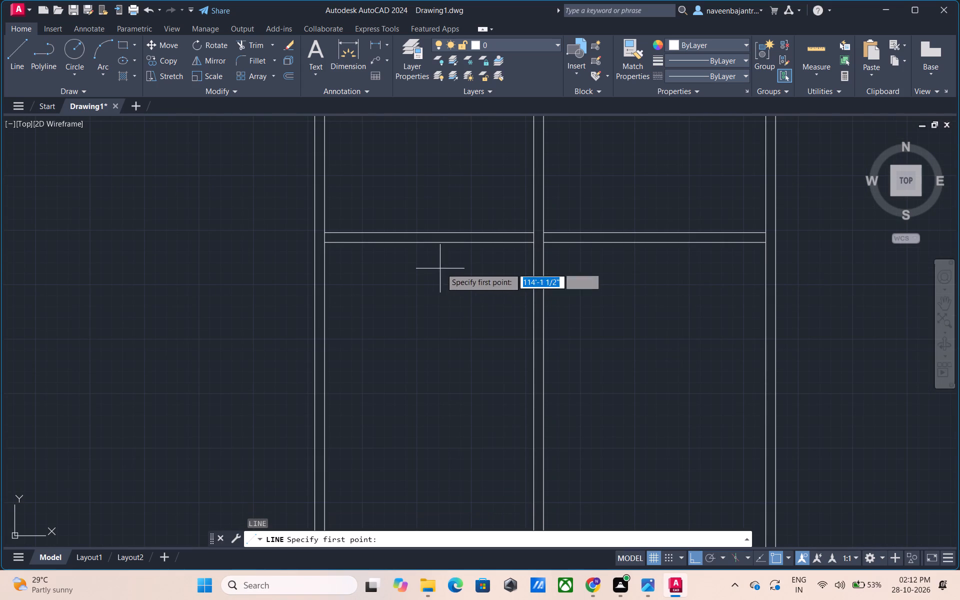
{"action": "left_click", "coordinate": [326, 241]}
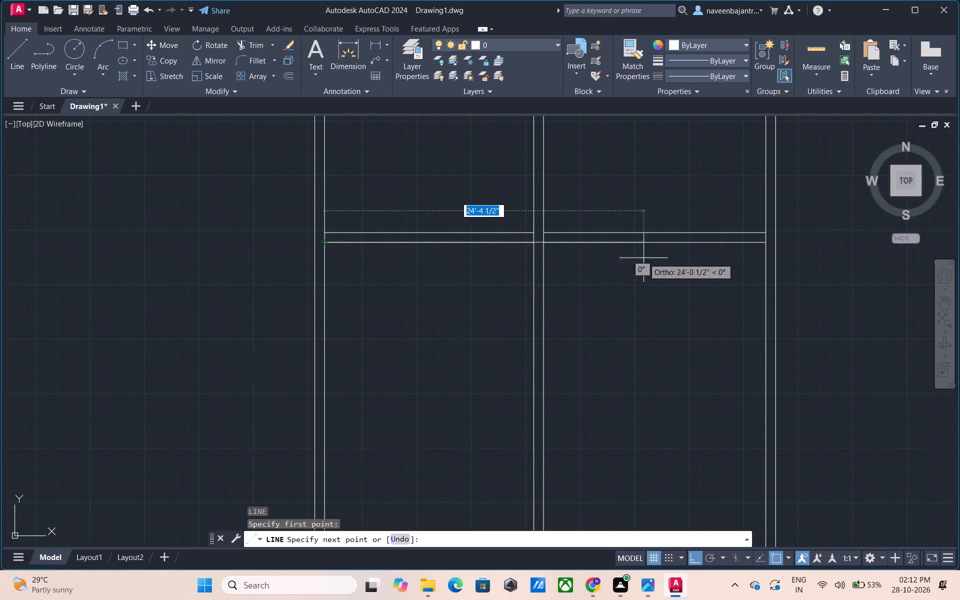
{"action": "left_click", "coordinate": [765, 243]}
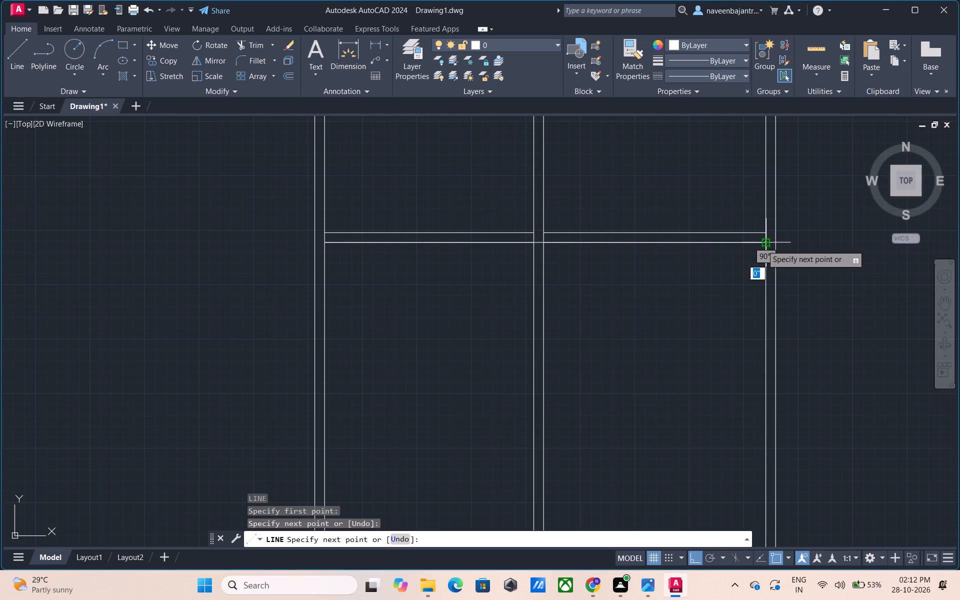
{"action": "type", "text": "tr"}
{"action": "key", "text": "space"}
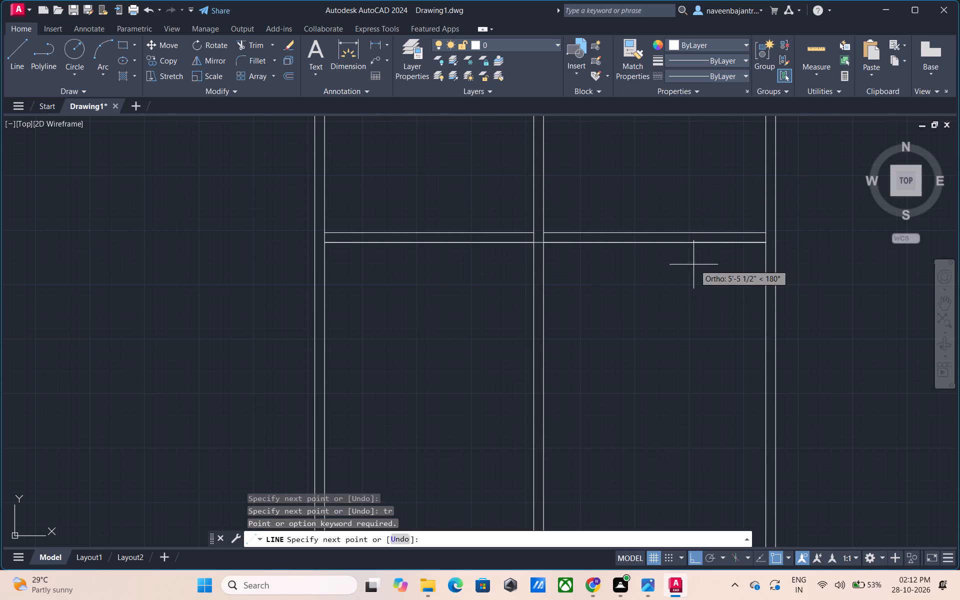
{"action": "key", "text": "Escape"}
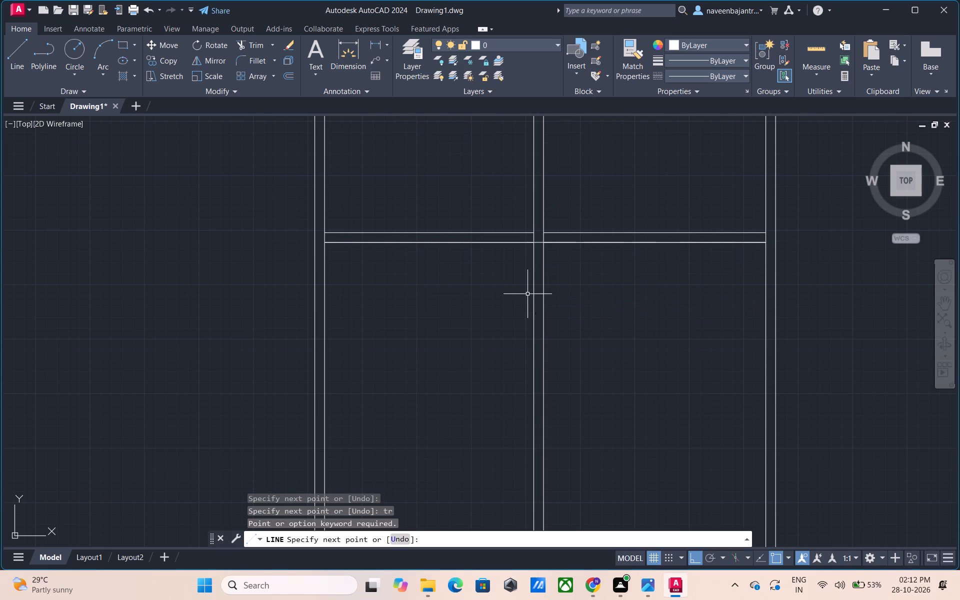
Trim the vertical partition lines below the upper rooms and the side walls' inner lines across the horizontal partition's thickness.
{"action": "type", "text": "tr"}
{"action": "key", "text": "space"}
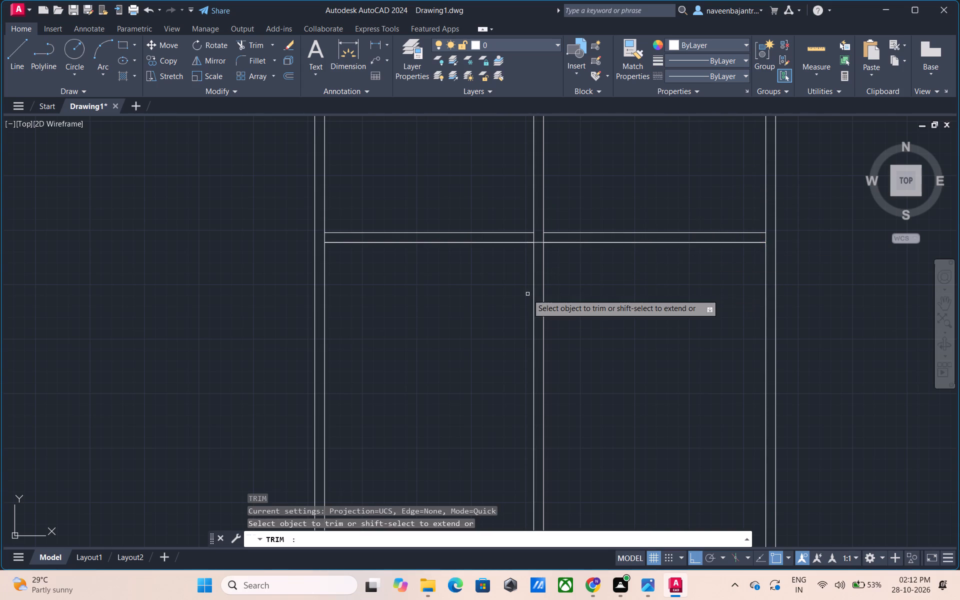
{"action": "left_click", "coordinate": [533, 294]}
{"action": "left_click", "coordinate": [543, 283]}
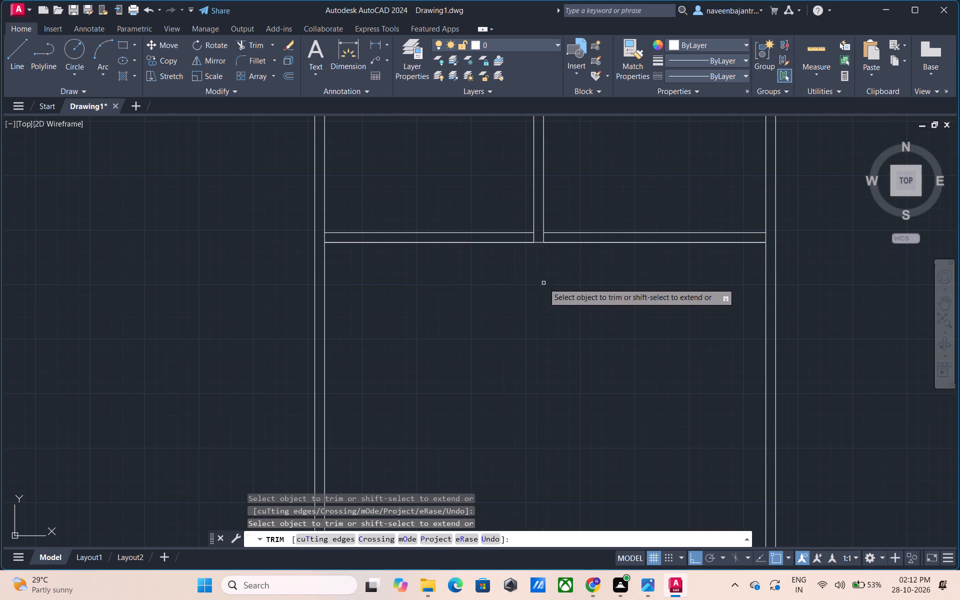
{"action": "left_click", "coordinate": [534, 237]}
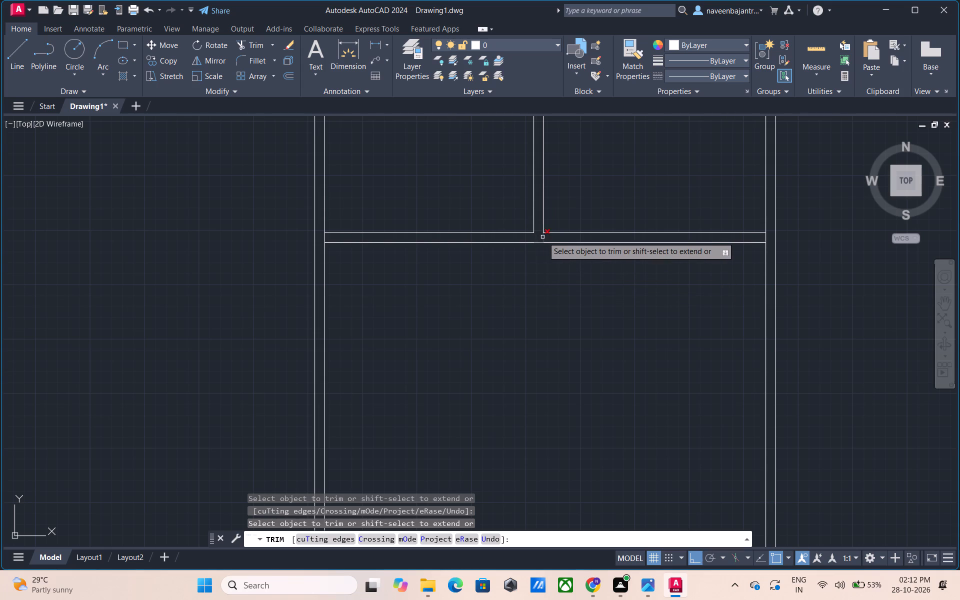
{"action": "left_click", "coordinate": [543, 237]}
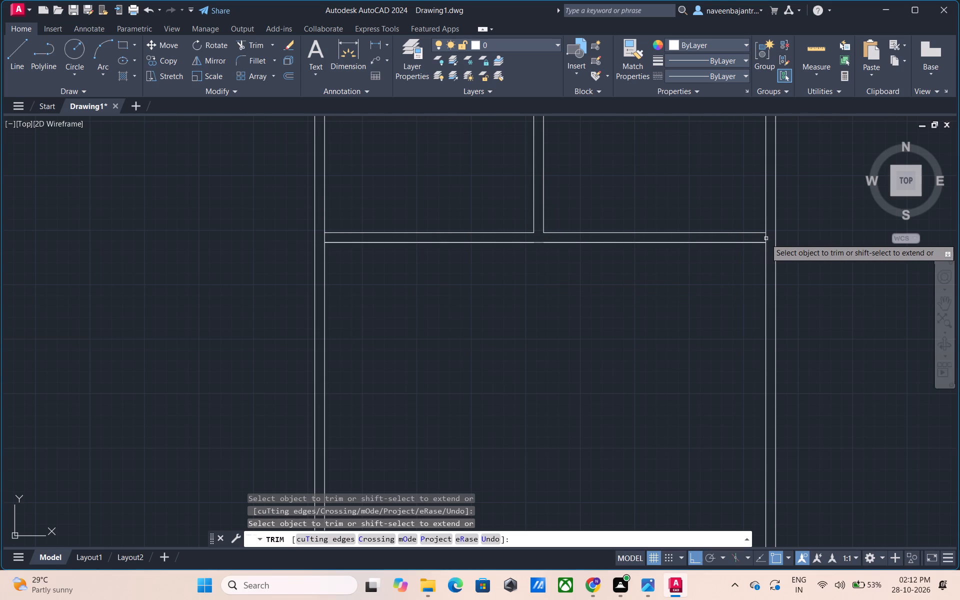
{"action": "left_click", "coordinate": [765, 238]}
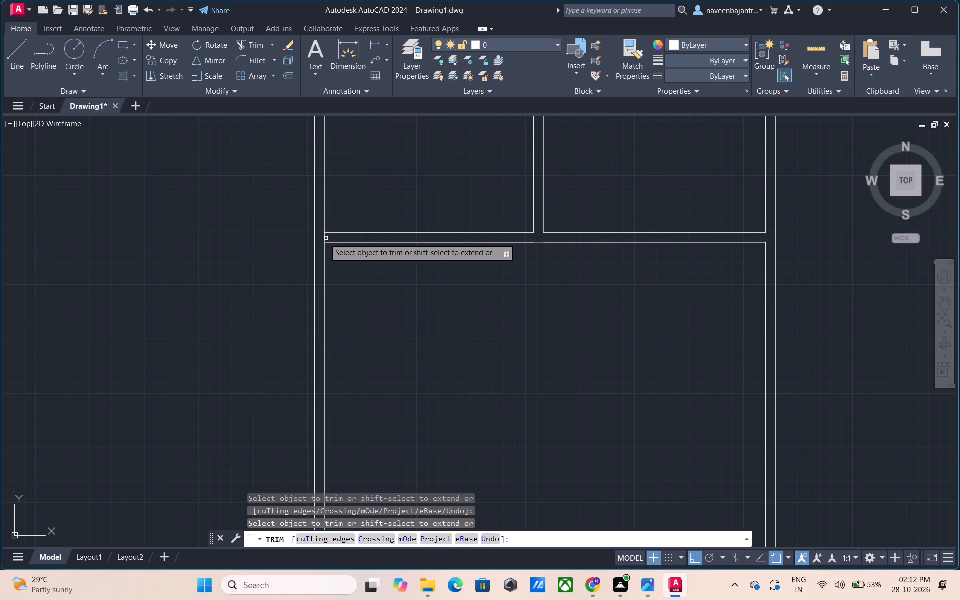
{"action": "left_click", "coordinate": [324, 238]}
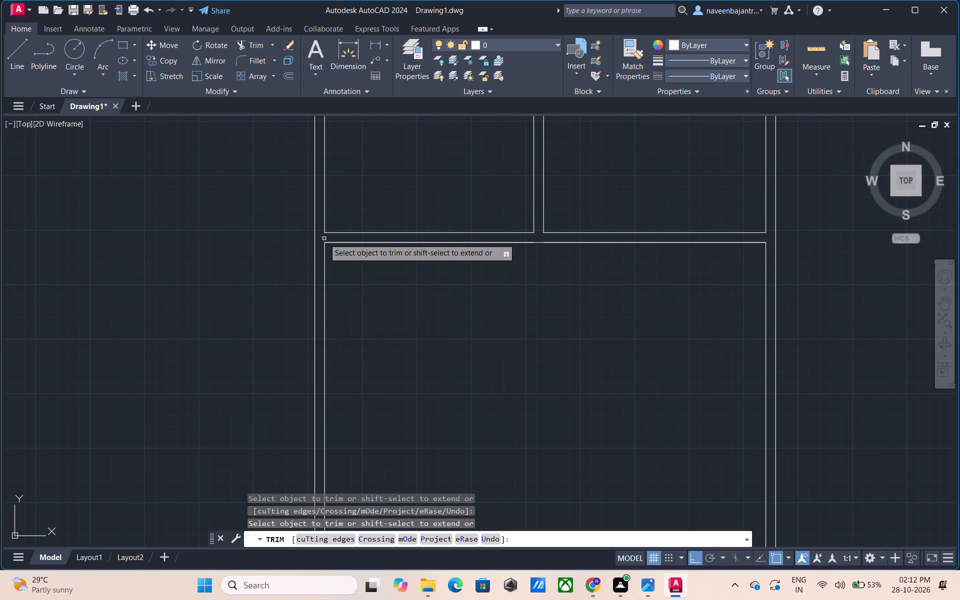
{"action": "key", "text": "Escape"}
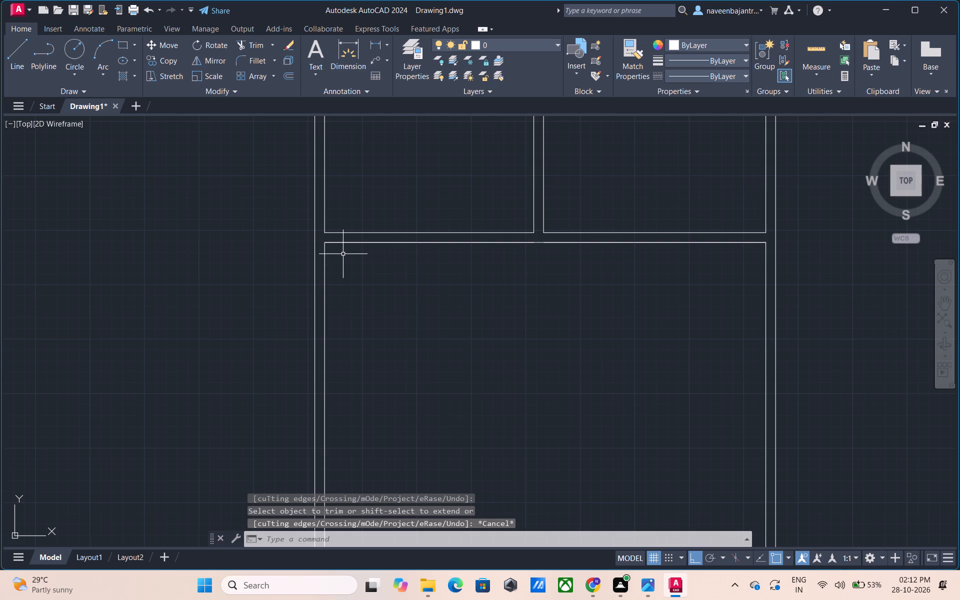
Extend the horizontal partition's lower face across the left wall with a line and trim its overhang beyond the outer face.
{"action": "scroll", "coordinate": [343, 254], "scroll_direction": "up", "scroll_amount": 1}
{"action": "key", "text": "Escape"}
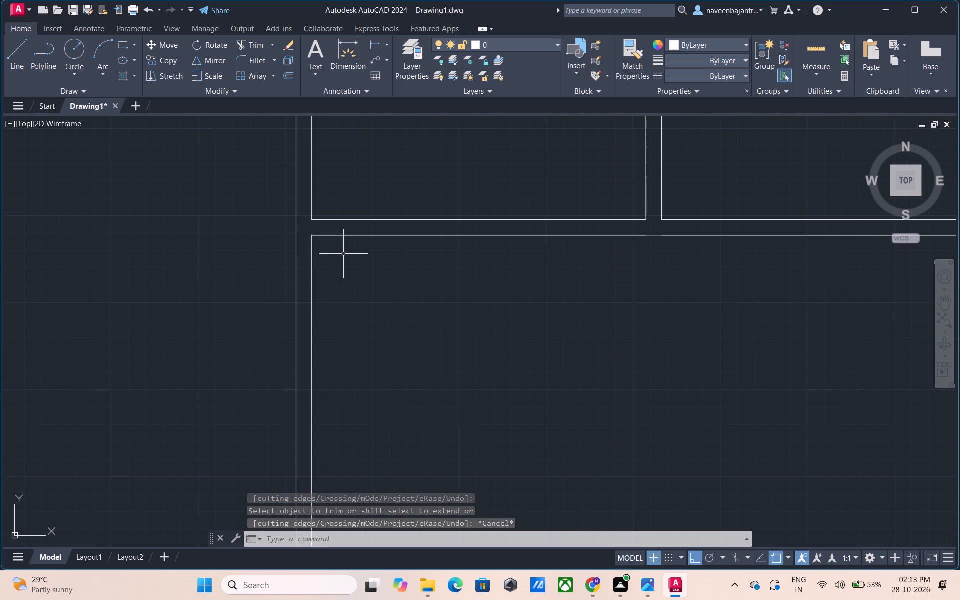
{"action": "type", "text": "l"}
{"action": "key", "text": "space"}
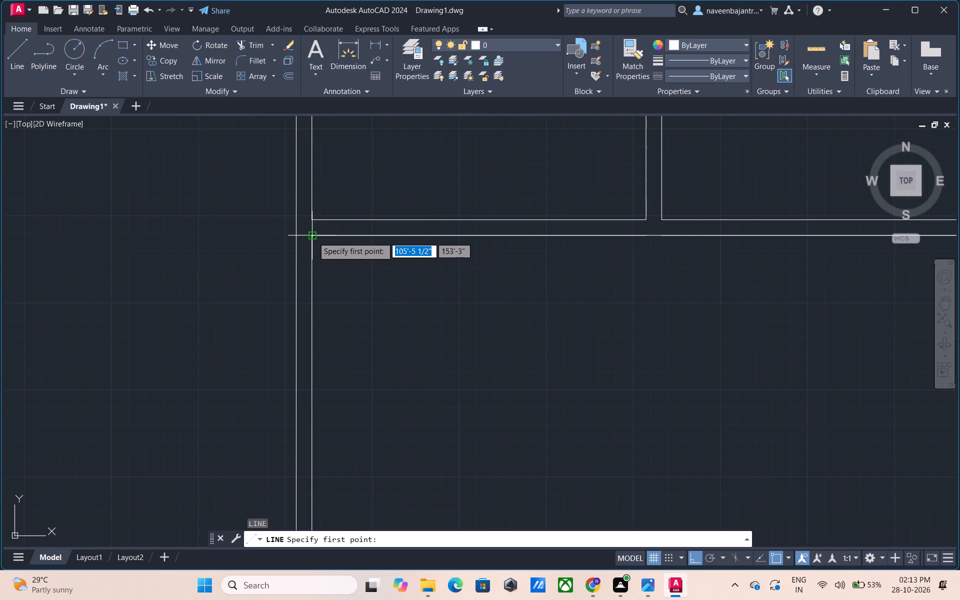
{"action": "left_click", "coordinate": [313, 237]}
{"action": "left_click", "coordinate": [273, 238]}
{"action": "key", "text": "Escape"}
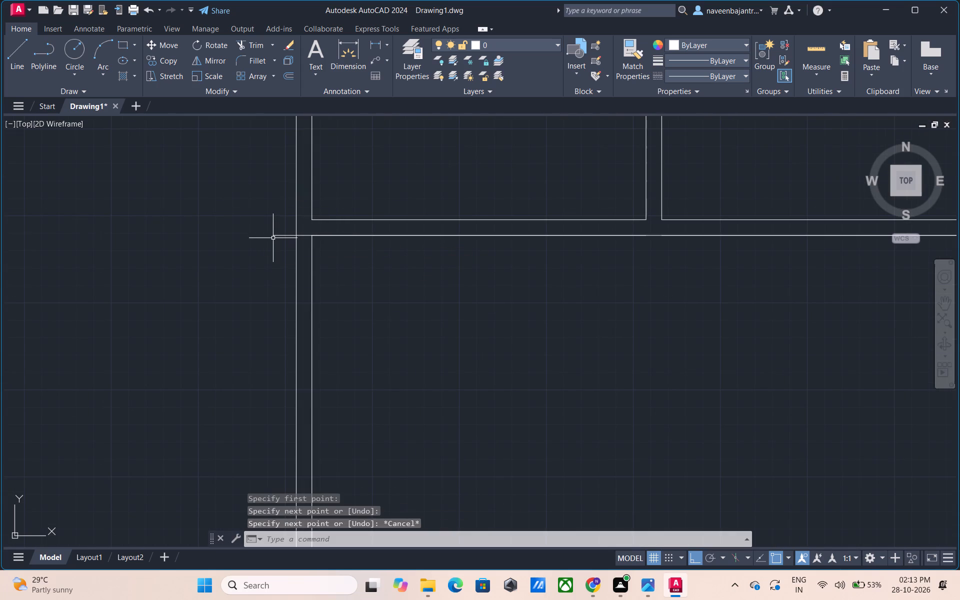
{"action": "type", "text": "tr"}
{"action": "key", "text": "space"}
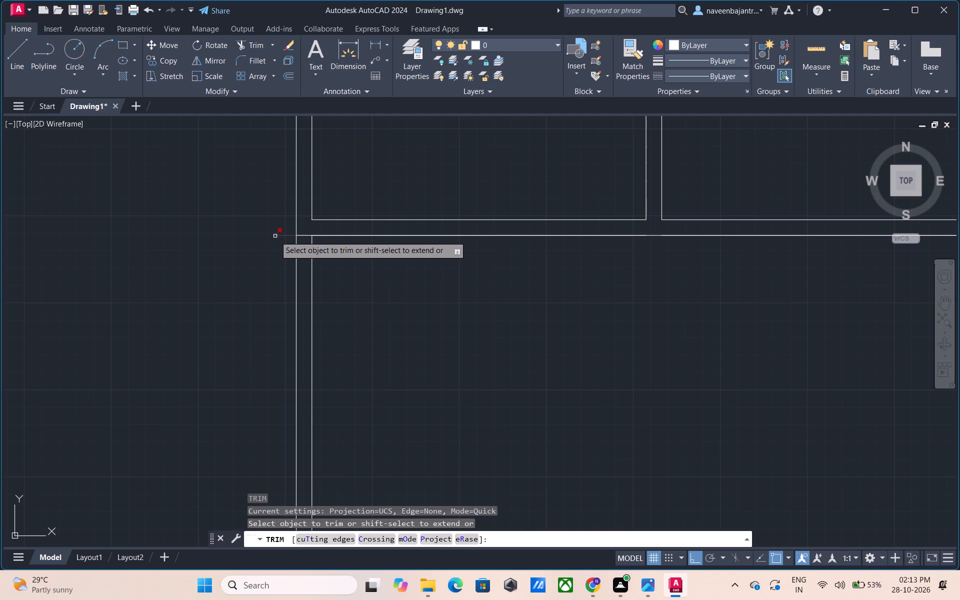
{"action": "left_click", "coordinate": [275, 236]}
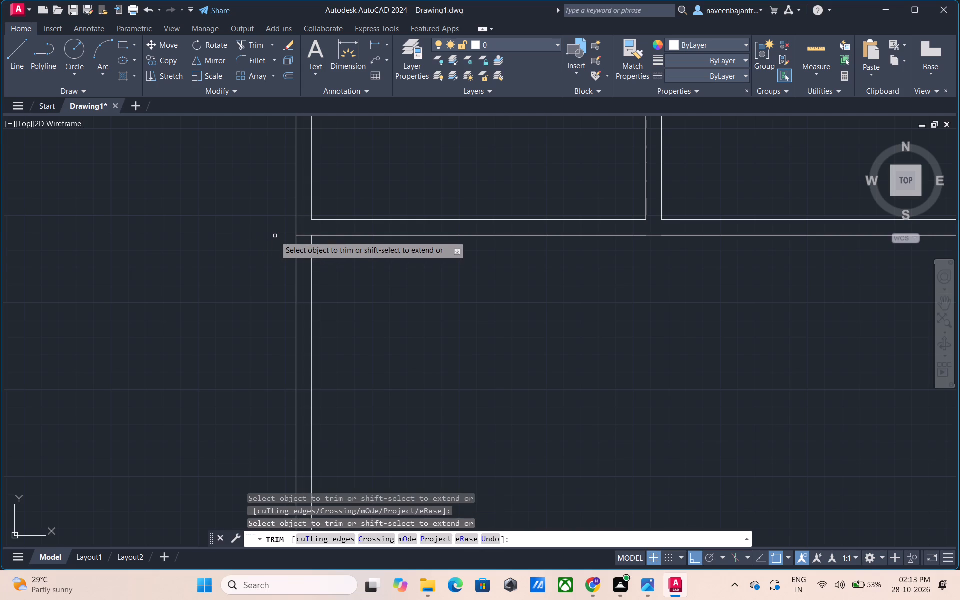
Trim away the left wall's inner line below the horizontal partition and the bottom wall's inner line.
{"action": "scroll", "coordinate": [275, 236], "scroll_direction": "down", "scroll_amount": 2}
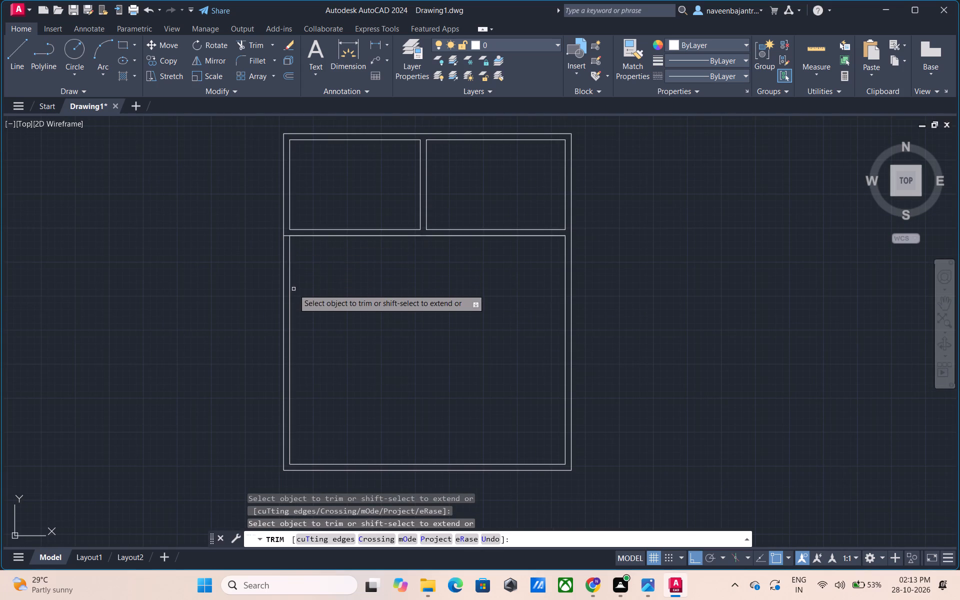
{"action": "left_click", "coordinate": [288, 300]}
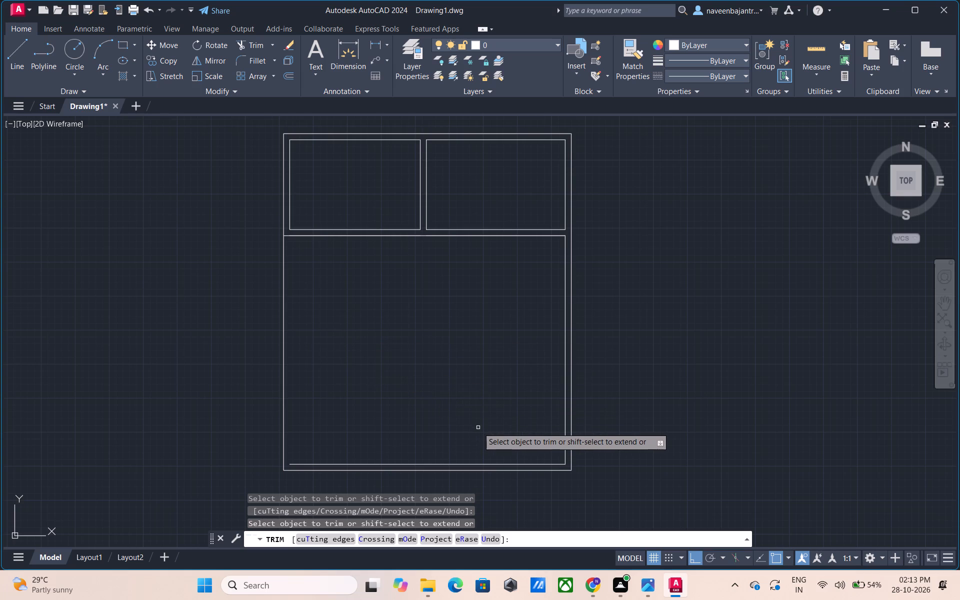
{"action": "left_click", "coordinate": [471, 464]}
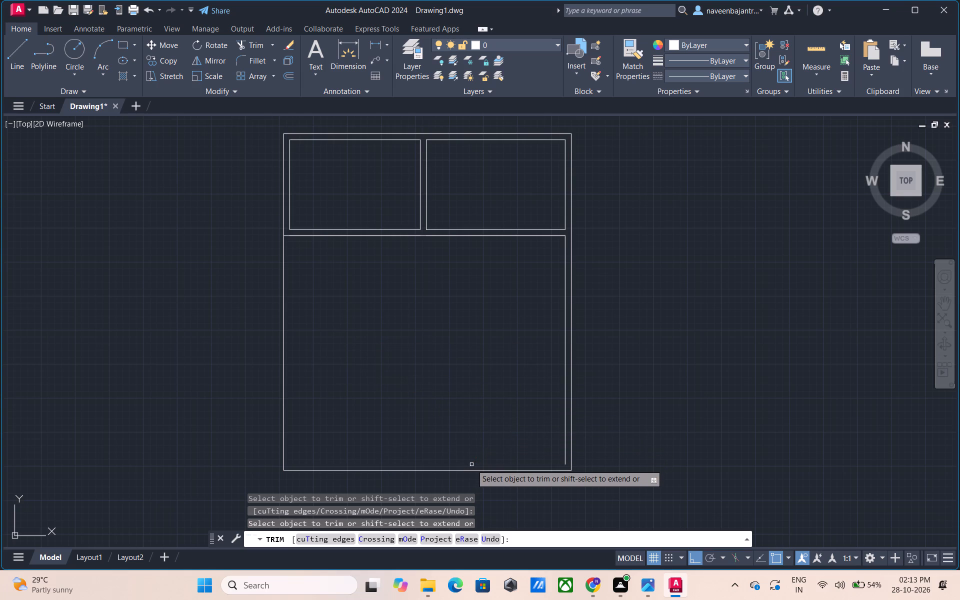
{"action": "key", "text": "Escape"}
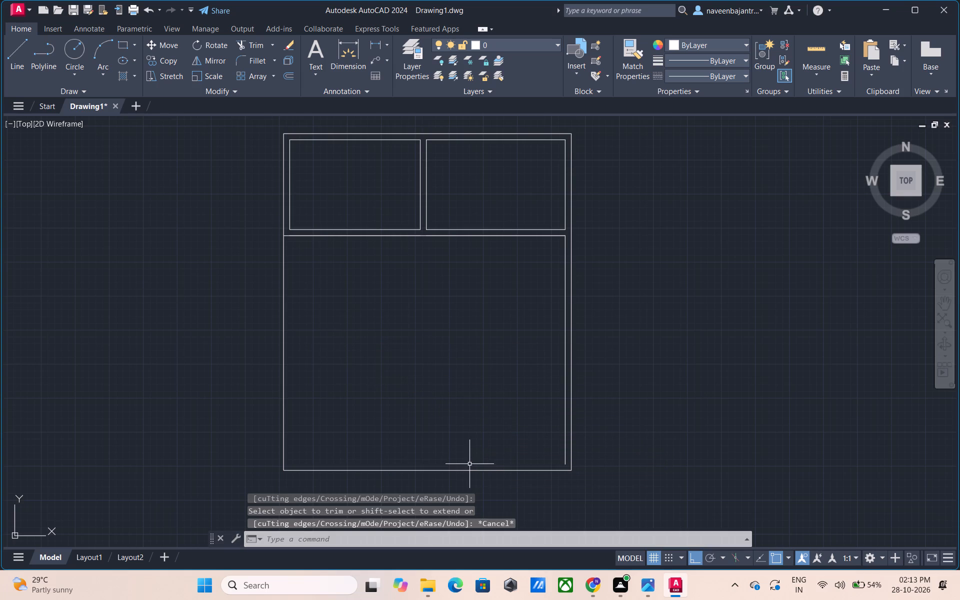
{"action": "key", "text": "Escape"}
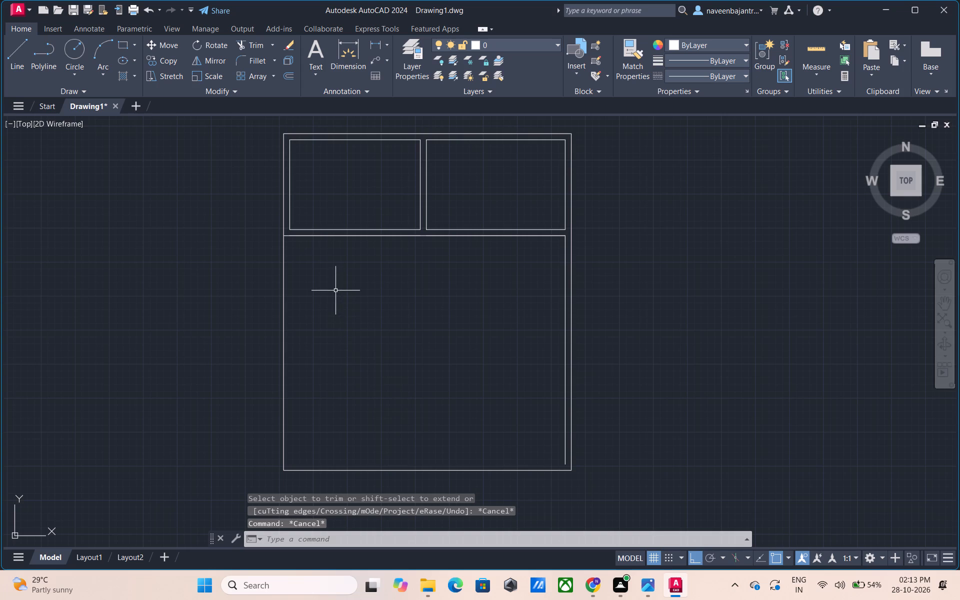
Offset the left wall's outer line 7' to the right.
{"action": "middle_click", "coordinate": [335, 290]}
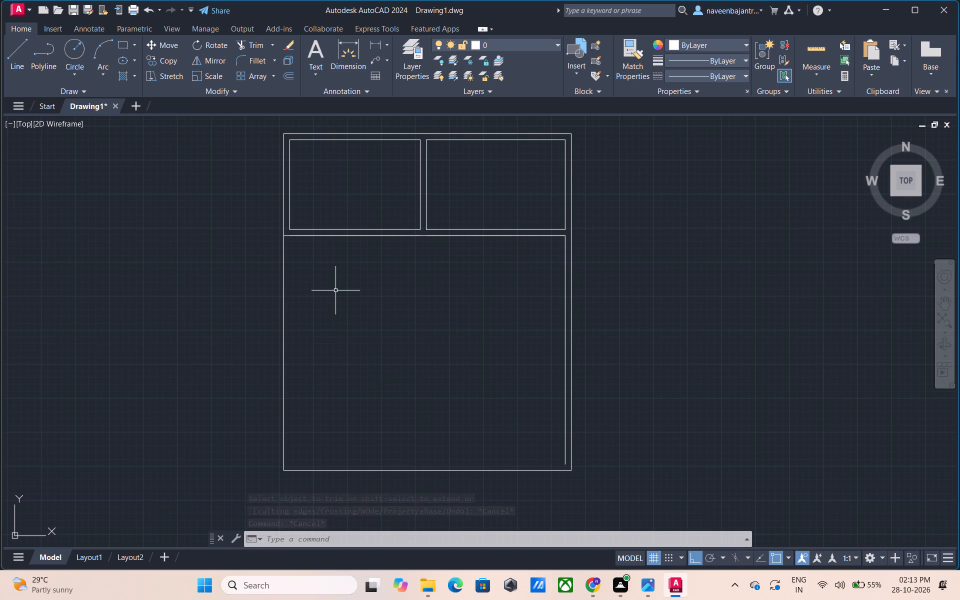
{"action": "type", "text": "o"}
{"action": "key", "text": "space"}
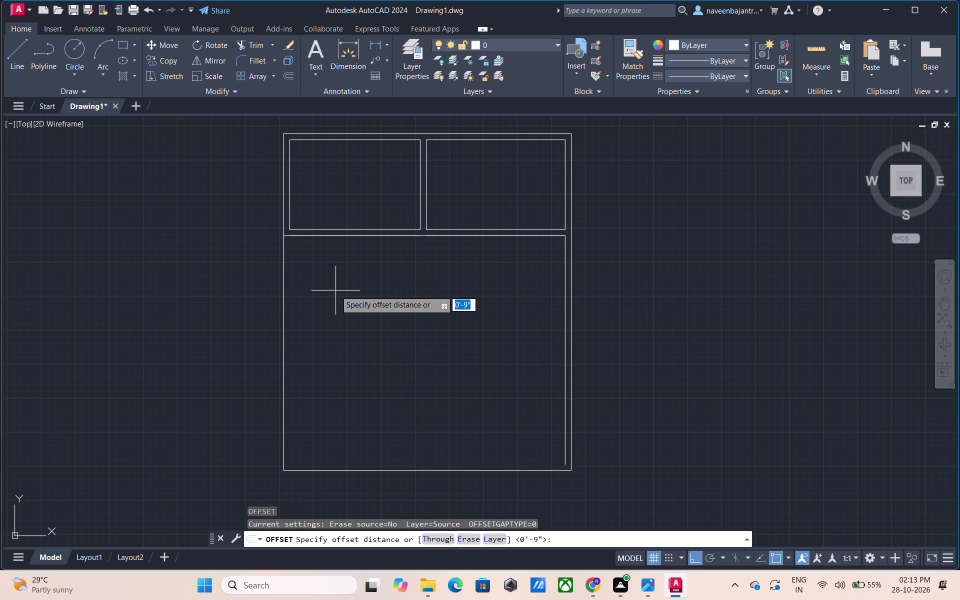
{"action": "type", "text": "7'"}
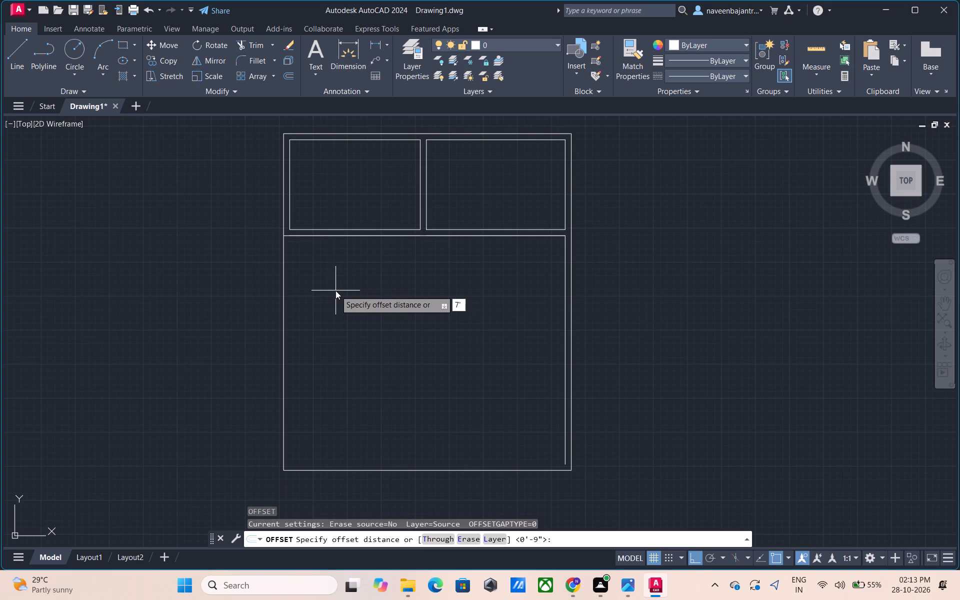
{"action": "key", "text": "Return"}
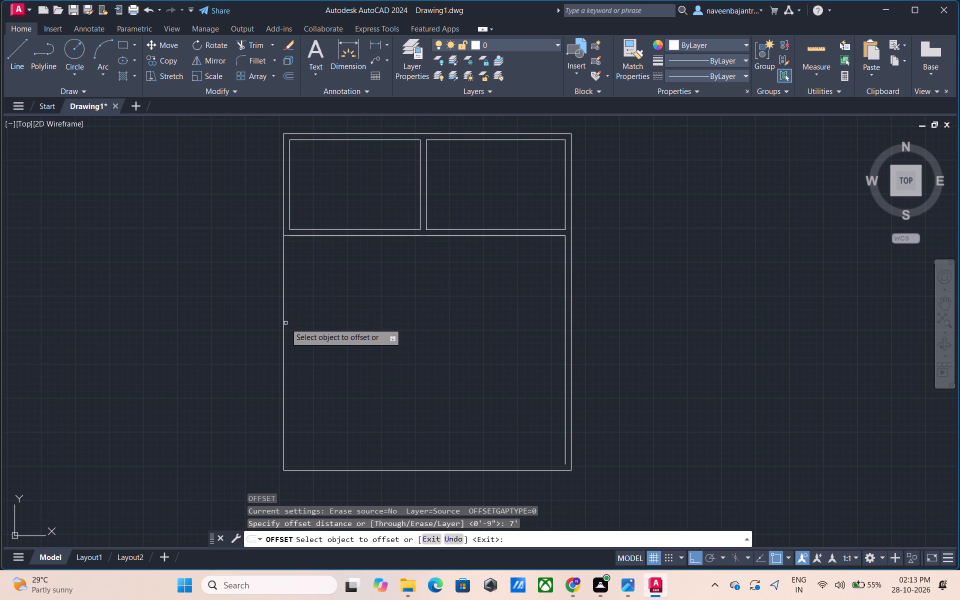
{"action": "left_click", "coordinate": [284, 327]}
{"action": "left_click", "coordinate": [297, 327]}
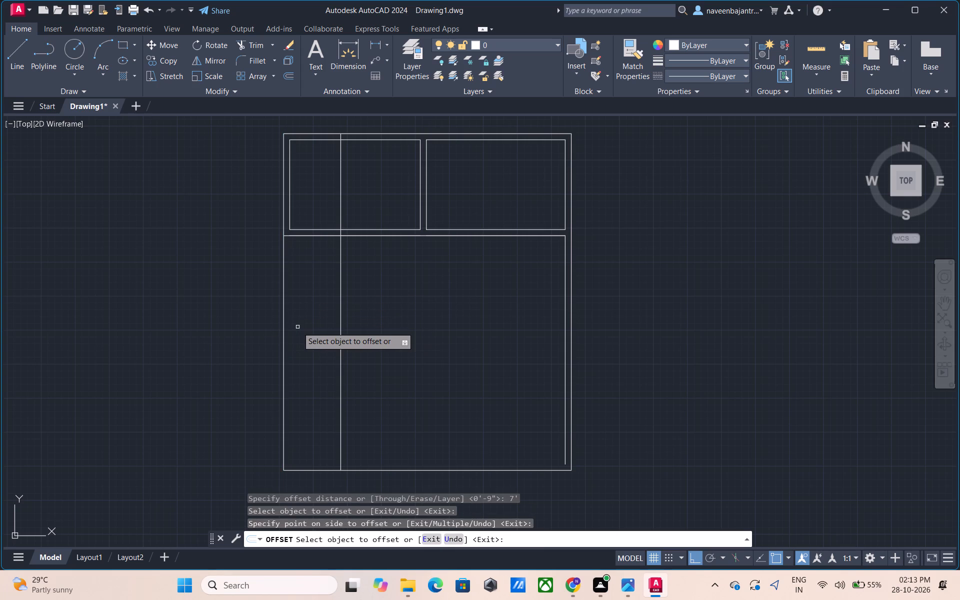
{"action": "key", "text": "Escape"}
Offset the new vertical line 9" to the right to give the lower partition its thickness.
{"action": "type", "text": "o 9"}
{"action": "key", "text": "shift+quotedbl"}
{"action": "key", "text": "Return"}
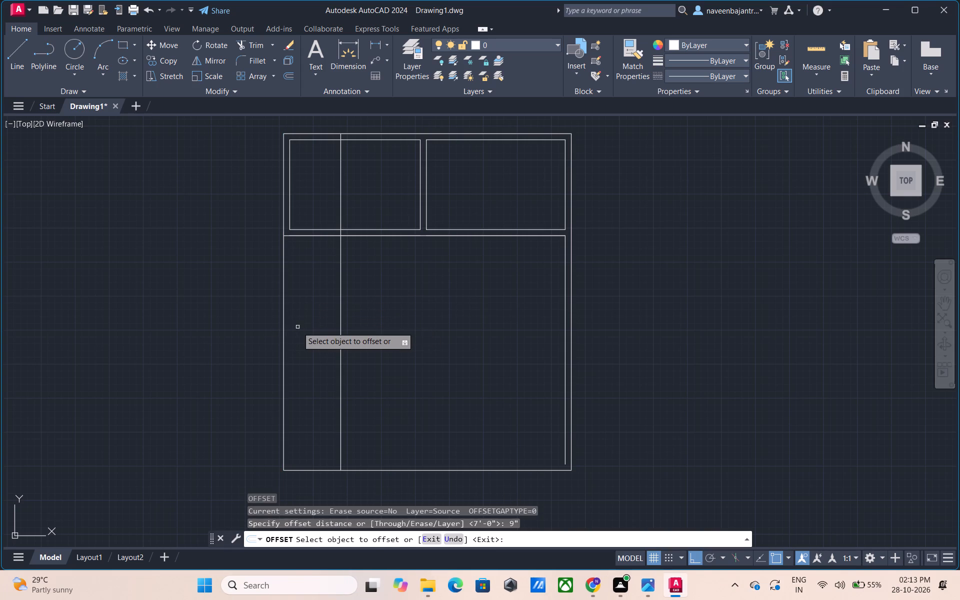
{"action": "left_click", "coordinate": [340, 313]}
{"action": "left_click", "coordinate": [354, 312]}
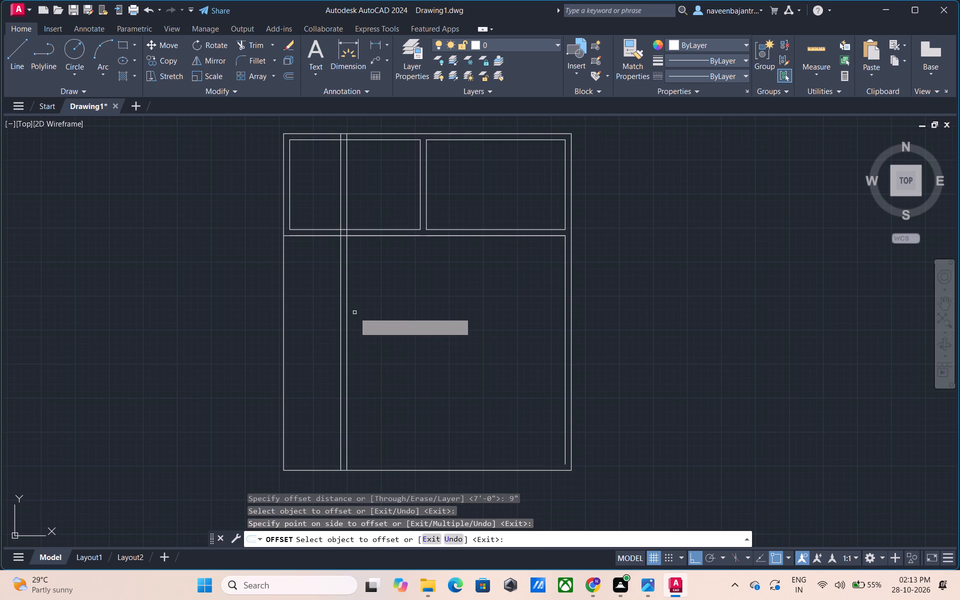
{"action": "key", "text": "Escape"}
Trim the new vertical partition's lines through the upper-left room and horizontal partition, and open the horizontal's lower face between them.
{"action": "type", "text": "tr"}
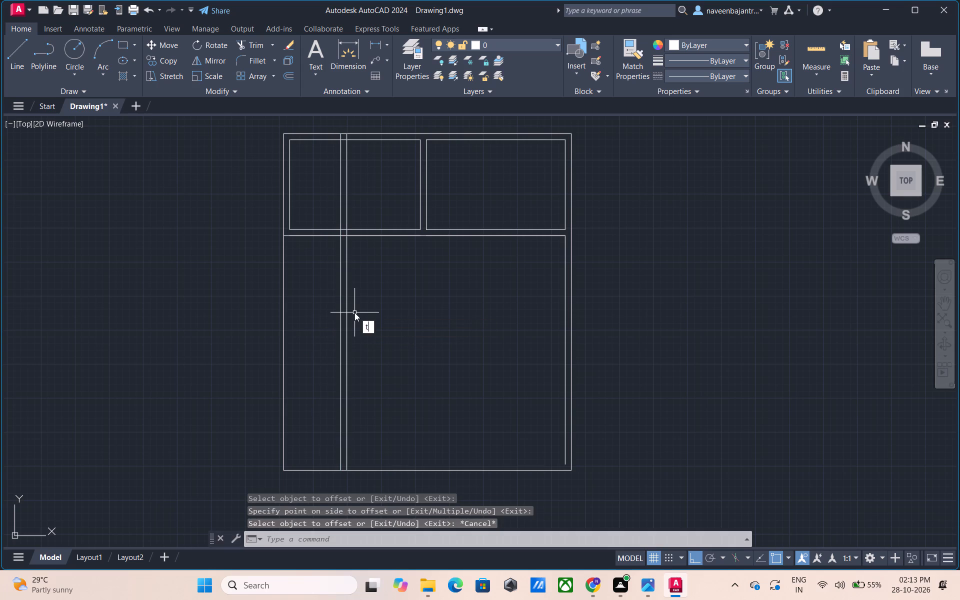
{"action": "key", "text": "space"}
{"action": "left_click", "coordinate": [346, 214]}
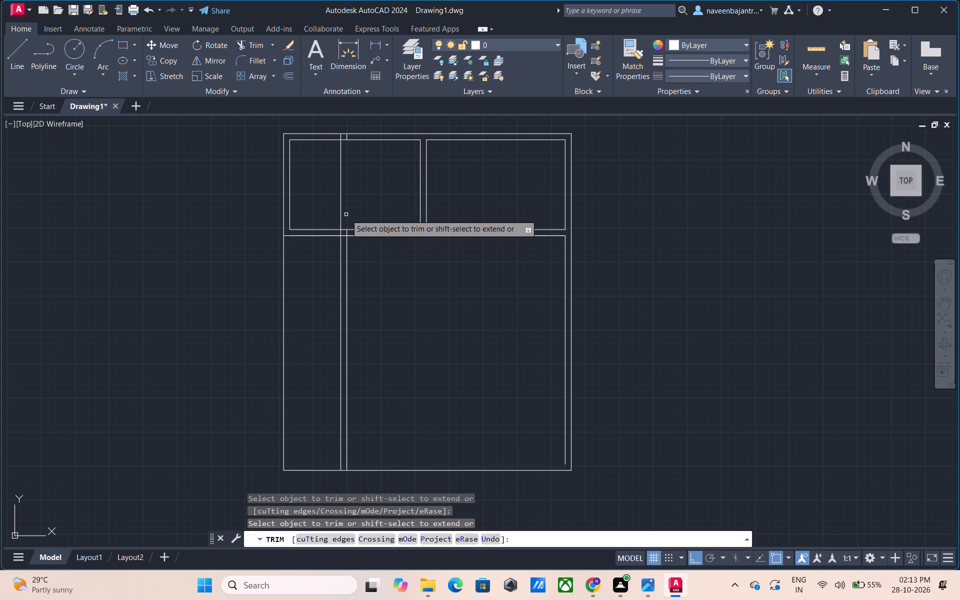
{"action": "left_click", "coordinate": [341, 218]}
{"action": "scroll", "coordinate": [341, 218], "scroll_direction": "up", "scroll_amount": 2}
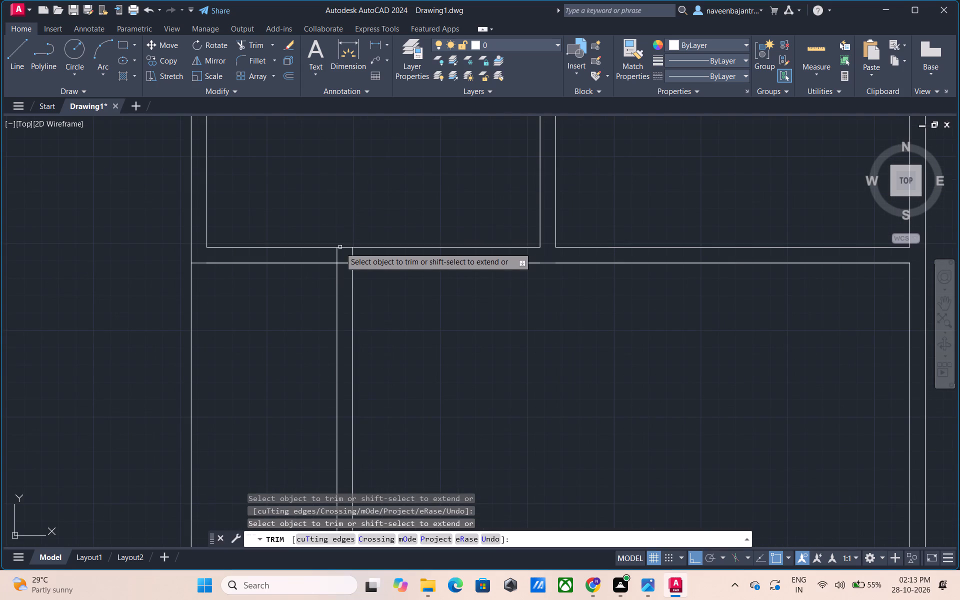
{"action": "left_click", "coordinate": [338, 256]}
{"action": "left_click", "coordinate": [352, 256]}
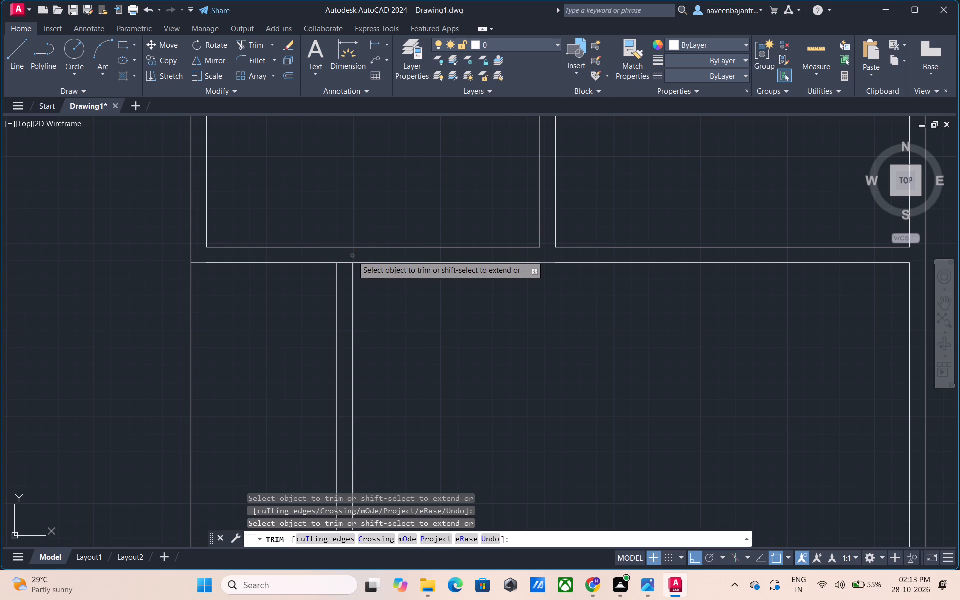
{"action": "left_click", "coordinate": [348, 262]}
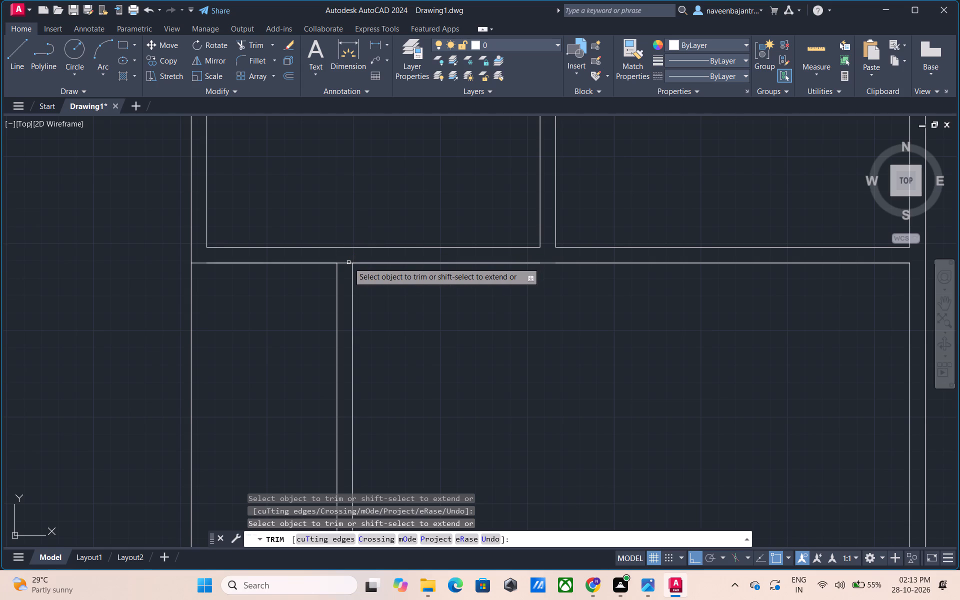
{"action": "left_click", "coordinate": [348, 262]}
{"action": "scroll", "coordinate": [346, 267], "scroll_direction": "down", "scroll_amount": 2}
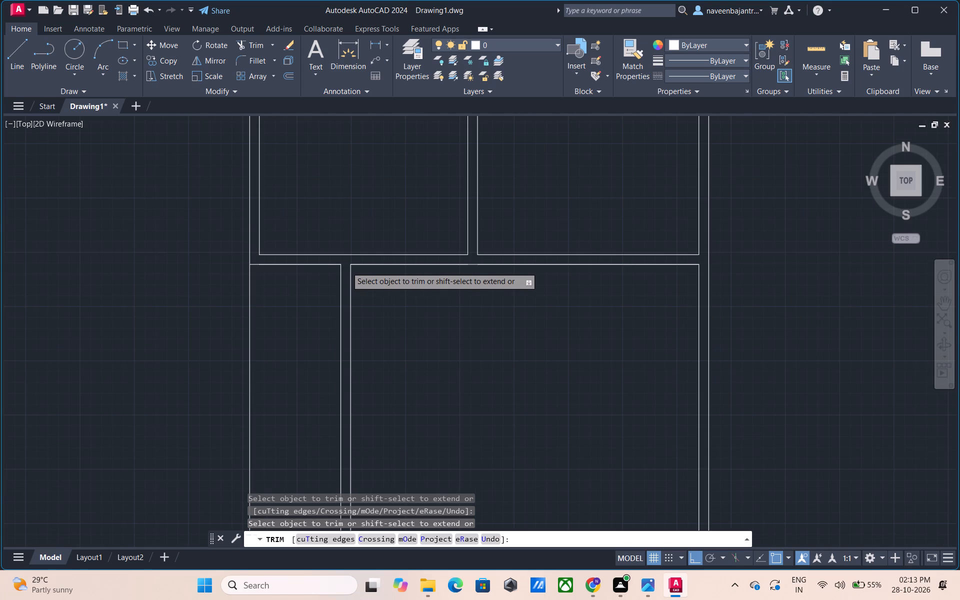
{"action": "key", "text": "Escape"}
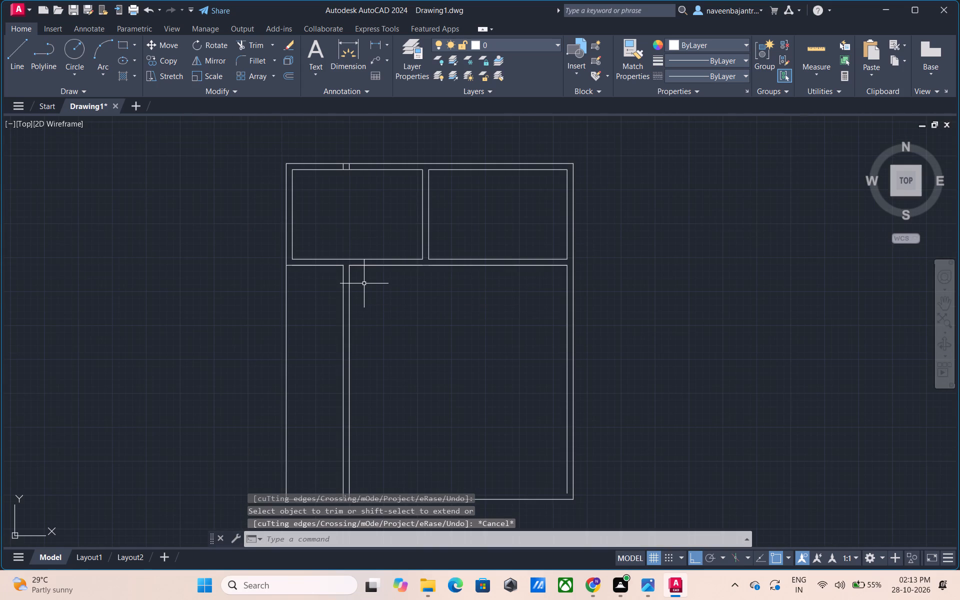
{"action": "key", "text": "Escape"}
{"action": "key", "text": "Escape"}
Offset the lower vertical partition's right face 16' to the right.
{"action": "type", "text": "o"}
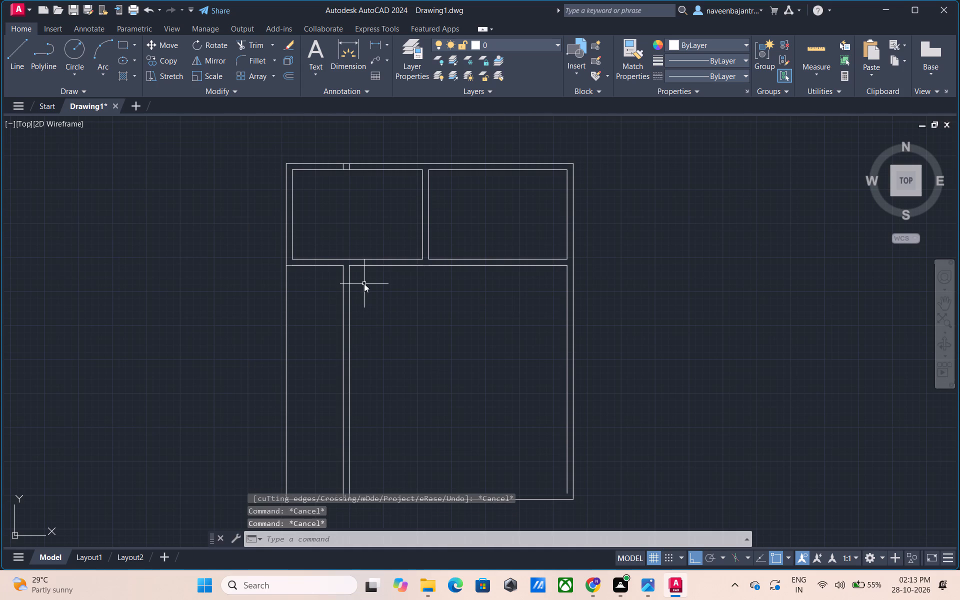
{"action": "key", "text": "space"}
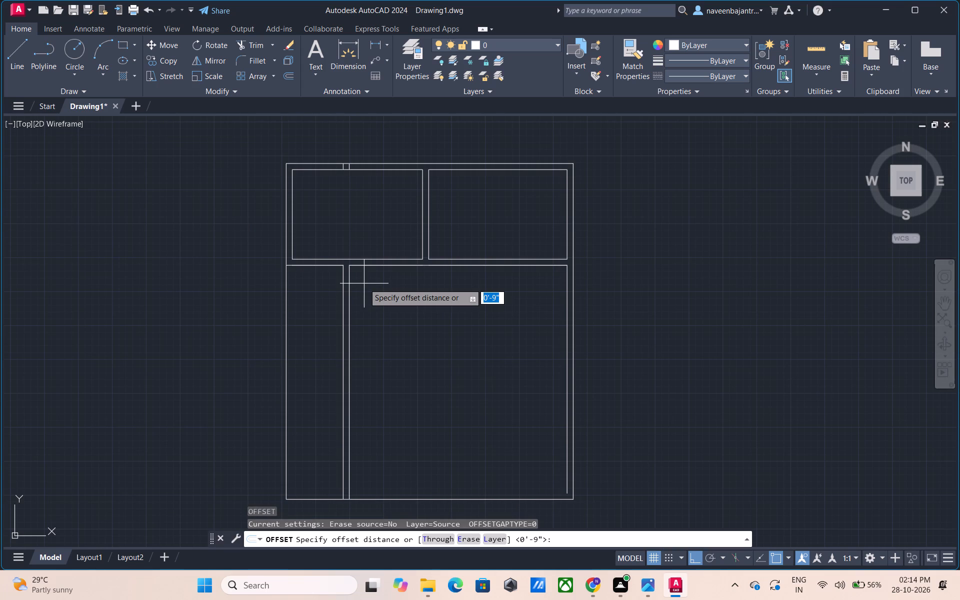
{"action": "type", "text": "16'"}
{"action": "key", "text": "Return"}
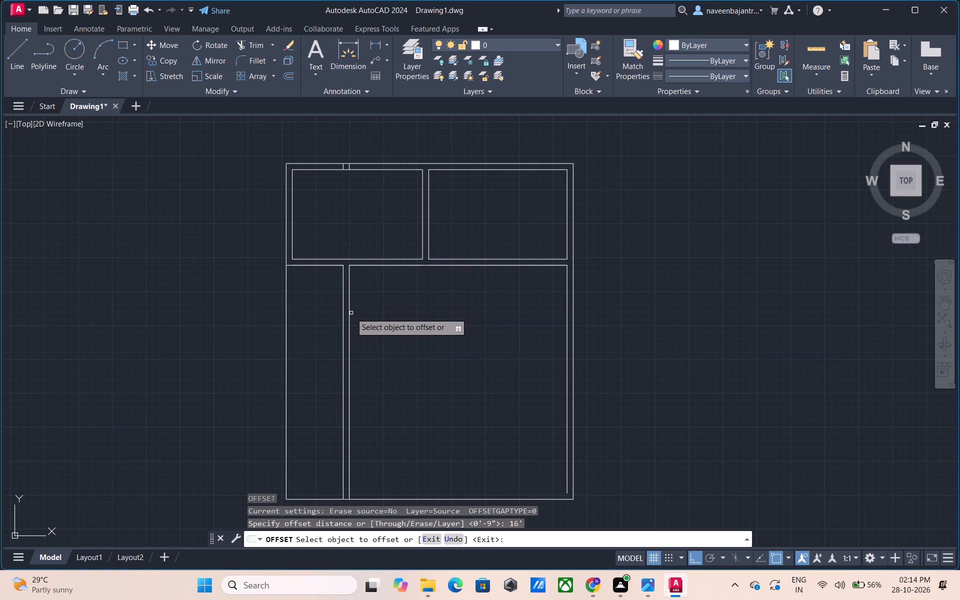
{"action": "left_click", "coordinate": [350, 315]}
{"action": "left_click", "coordinate": [371, 316]}
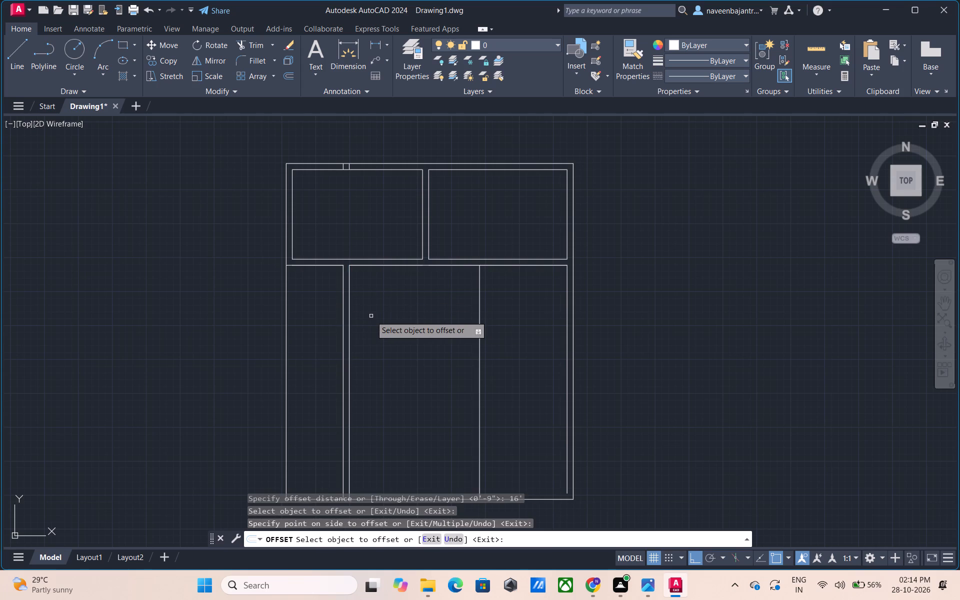
{"action": "key", "text": "Escape"}
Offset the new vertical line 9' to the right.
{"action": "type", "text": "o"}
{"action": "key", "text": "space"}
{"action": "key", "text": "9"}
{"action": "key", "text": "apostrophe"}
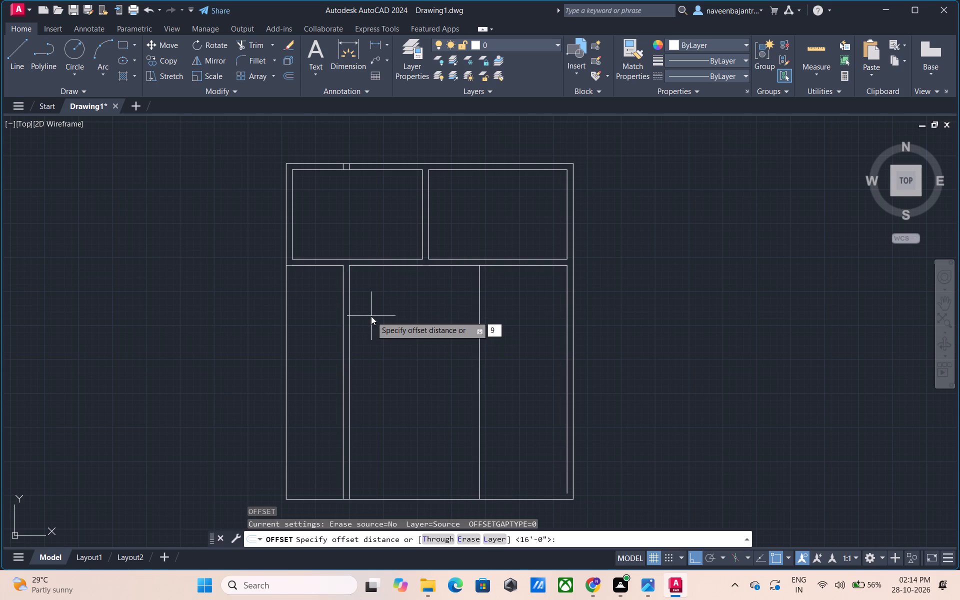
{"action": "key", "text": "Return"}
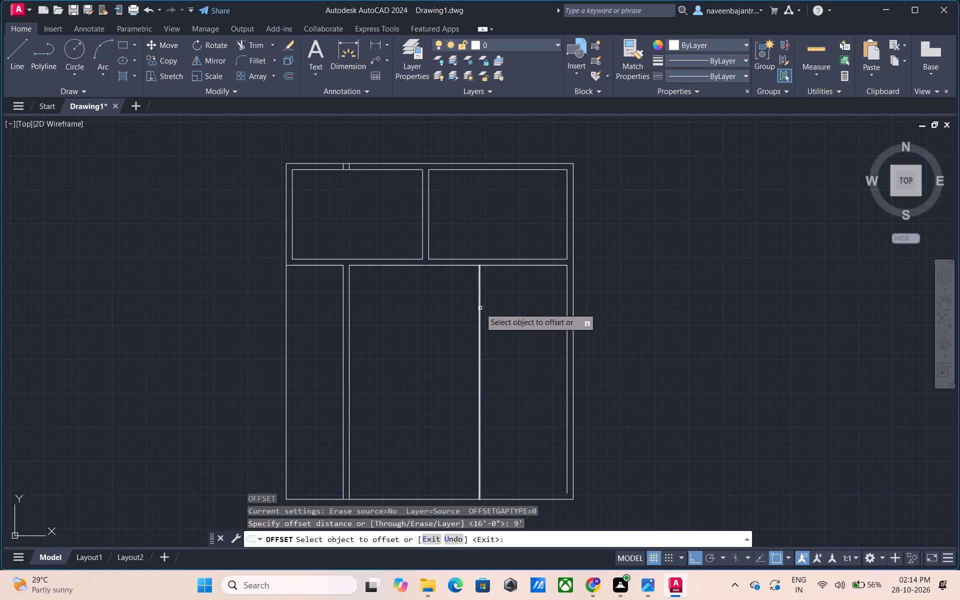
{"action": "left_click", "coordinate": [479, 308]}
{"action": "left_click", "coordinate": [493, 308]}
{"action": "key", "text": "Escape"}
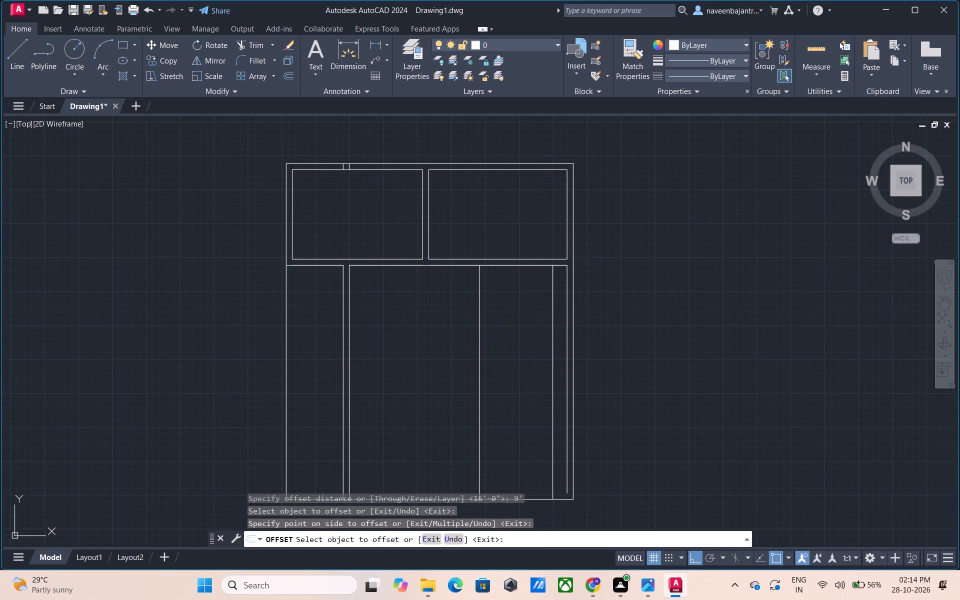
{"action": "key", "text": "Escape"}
Offset the vertical line at the middle room's right side 9" to the right to form the second partition's thickness.
{"action": "type", "text": "o"}
{"action": "key", "text": "space"}
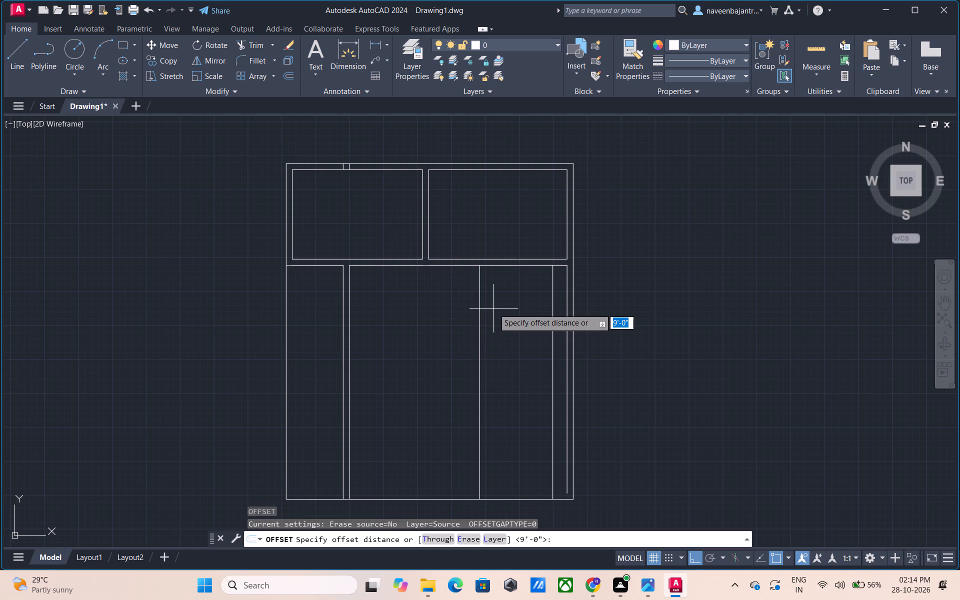
{"action": "key", "text": "9"}
{"action": "key", "text": "shift+quotedbl"}
{"action": "key", "text": "Return"}
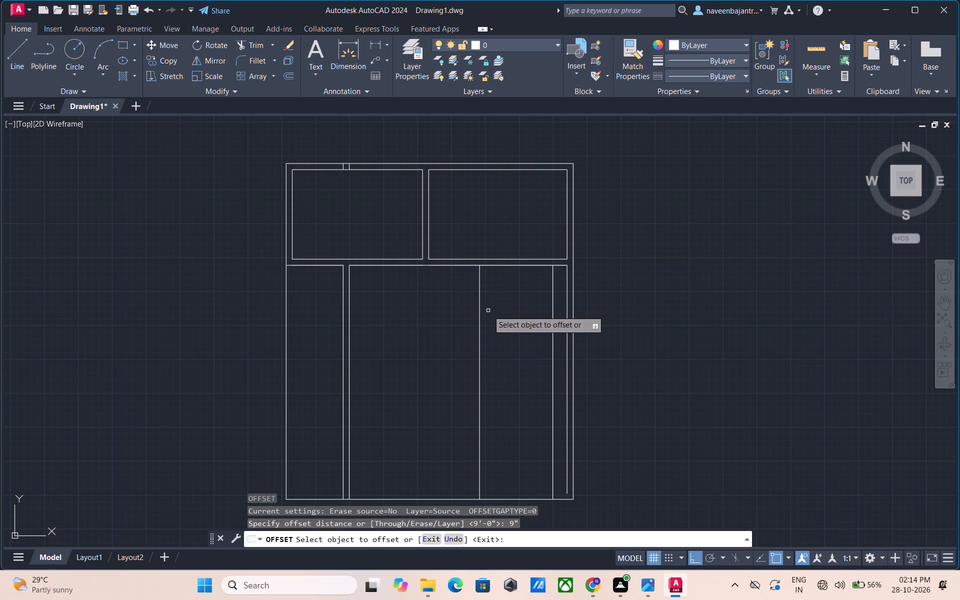
{"action": "left_click", "coordinate": [479, 313]}
{"action": "left_click", "coordinate": [490, 313]}
{"action": "key", "text": "Escape"}
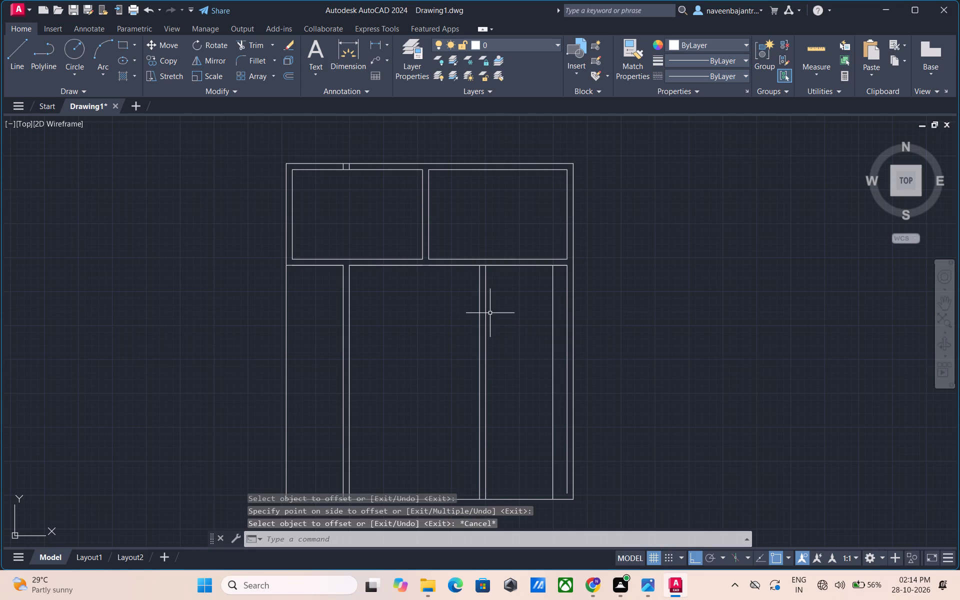
Trim away the stray vertical line offset by 9' and open the horizontal partition's lower face between the second partition's faces.
{"action": "type", "text": "tr"}
{"action": "key", "text": "space"}
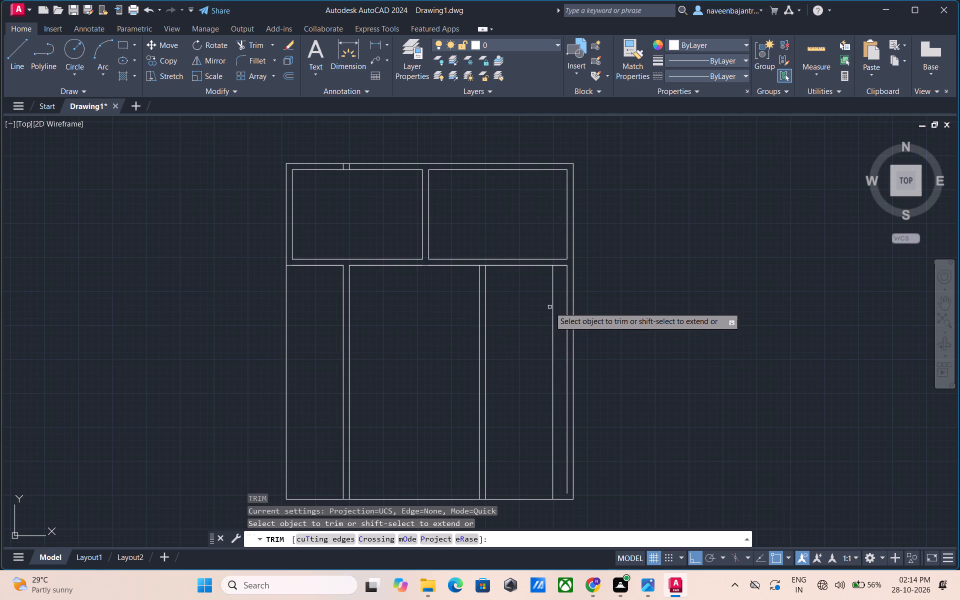
{"action": "left_click", "coordinate": [552, 306]}
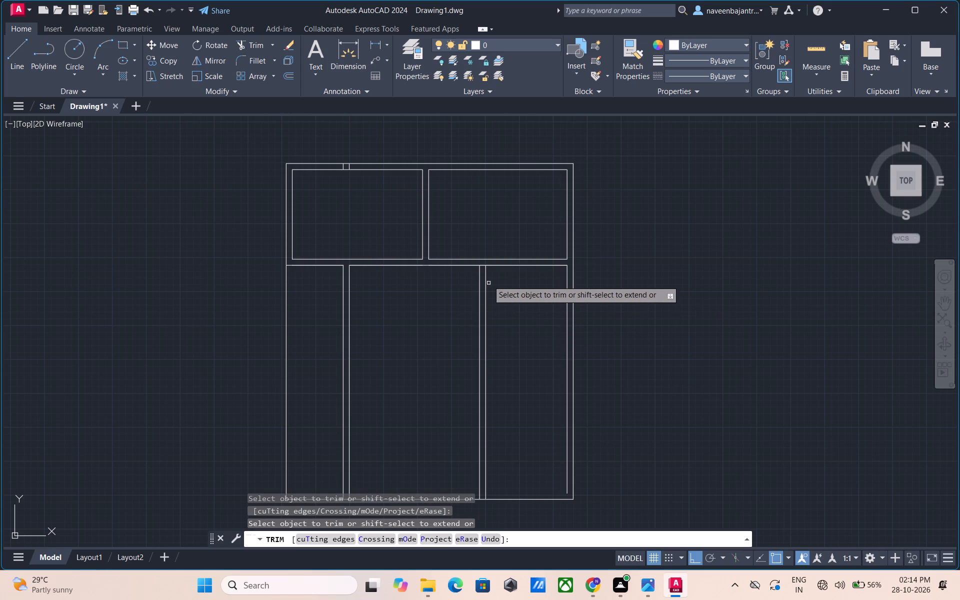
{"action": "left_click", "coordinate": [483, 265]}
{"action": "left_click", "coordinate": [483, 265]}
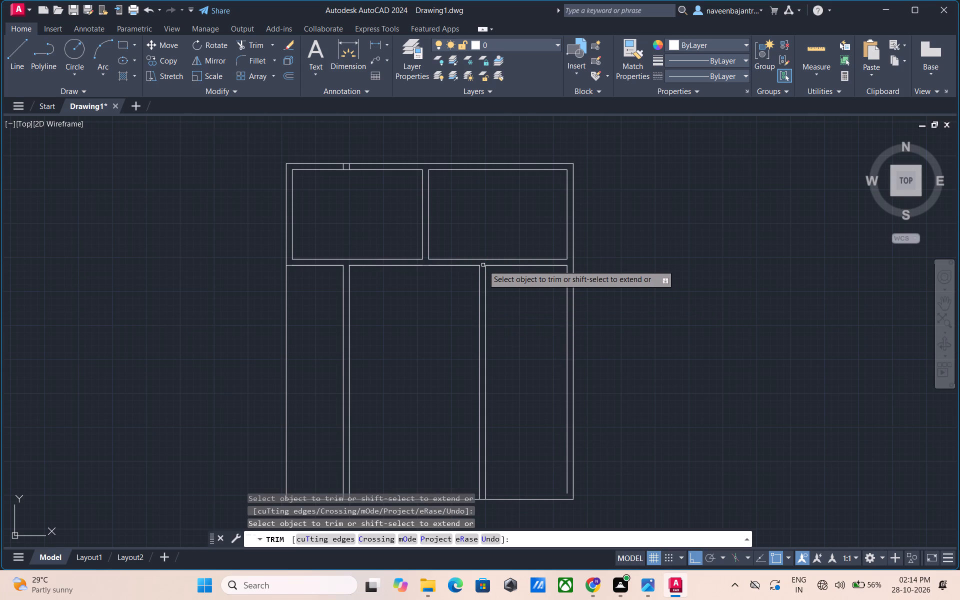
{"action": "key", "text": "Escape"}
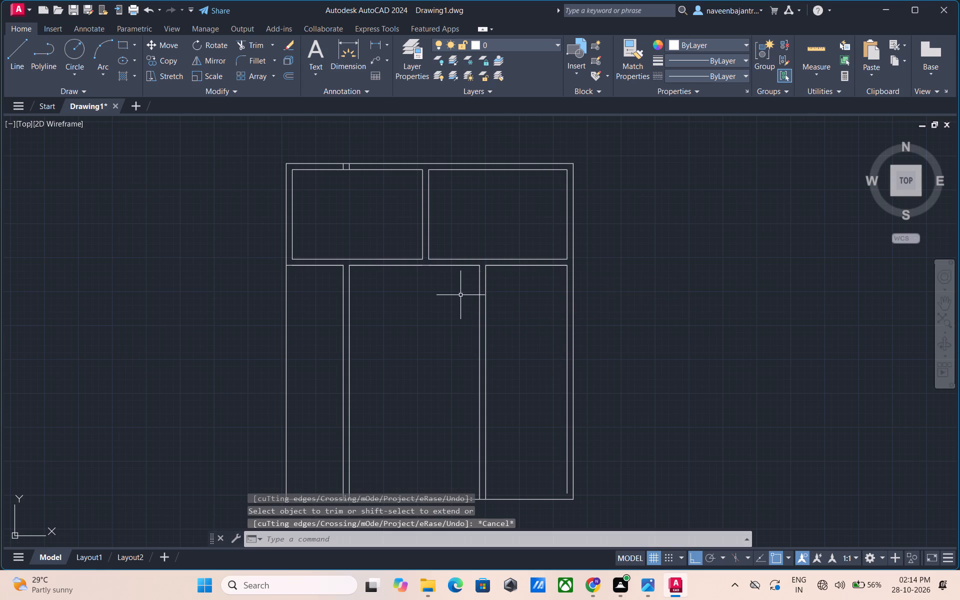
{"action": "key", "text": "Escape"}
Offset the middle room's top line 17' downward.
{"action": "type", "text": "o 17'"}
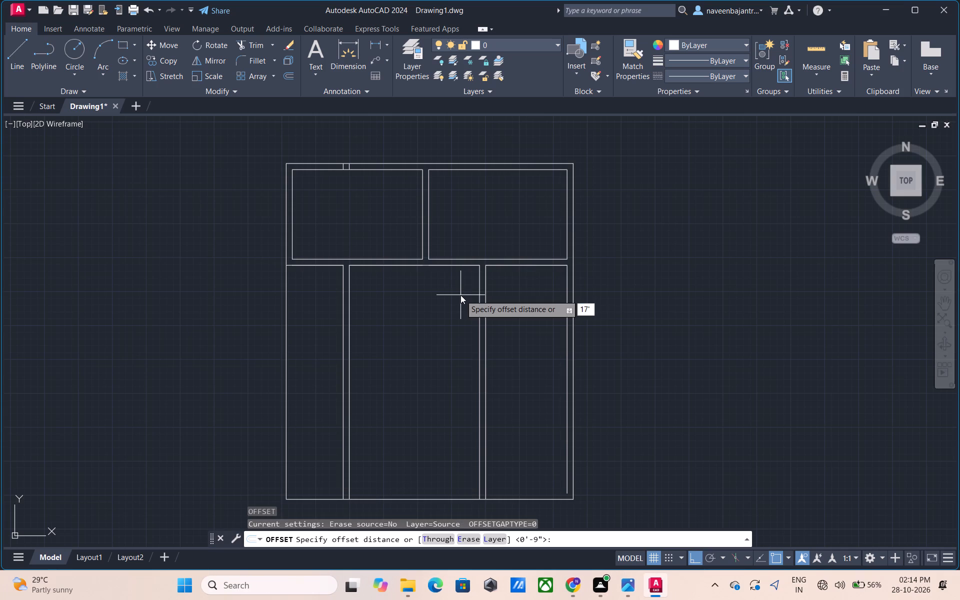
{"action": "key", "text": "Return"}
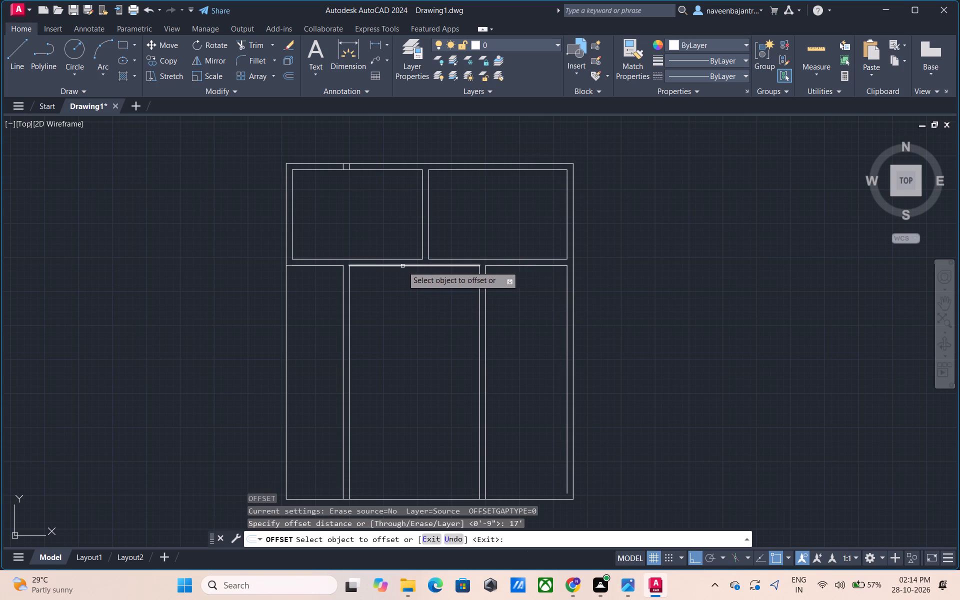
{"action": "left_click", "coordinate": [401, 266]}
{"action": "left_click", "coordinate": [401, 290]}
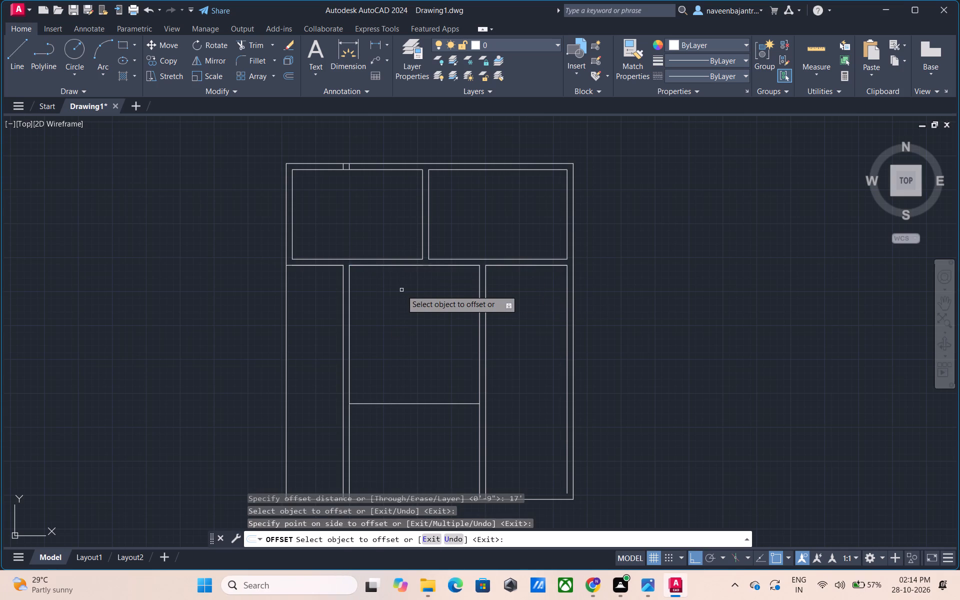
{"action": "key", "text": "Escape"}
Offset the new horizontal line in the middle room 9" downward to give the cross partition its thickness.
{"action": "type", "text": "o"}
{"action": "key", "text": "space"}
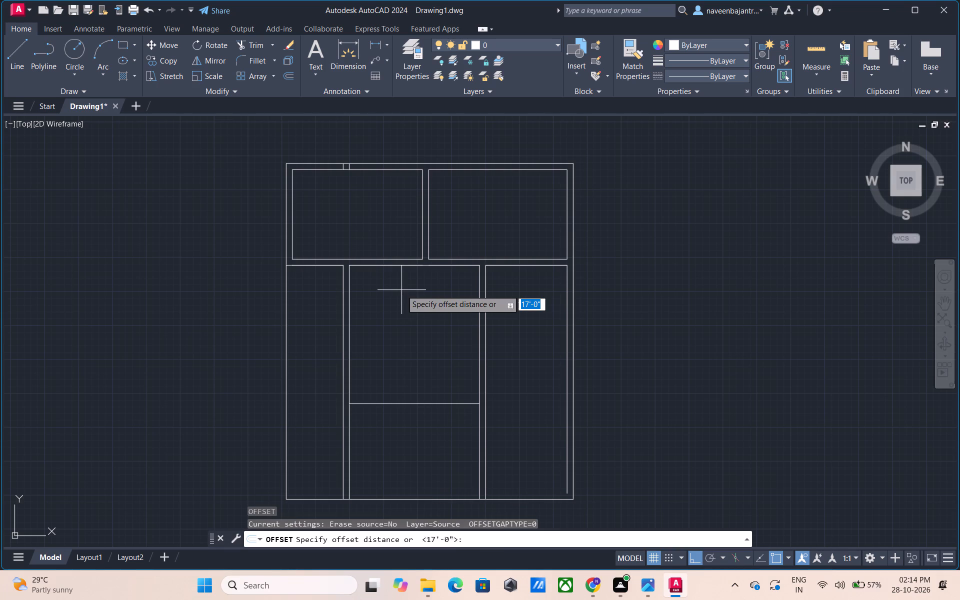
{"action": "key", "text": "9"}
{"action": "key", "text": "shift+quotedbl"}
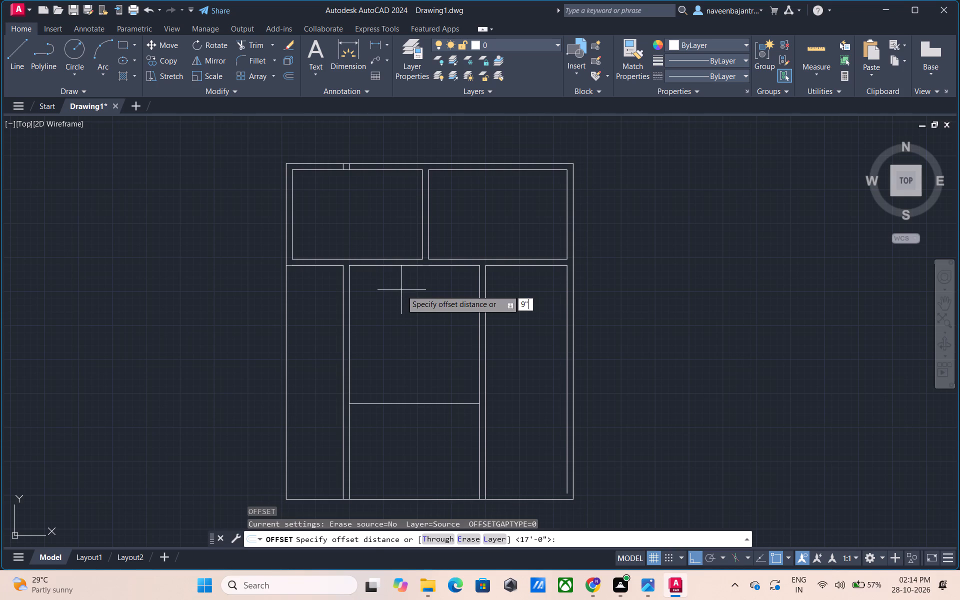
{"action": "key", "text": "Return"}
{"action": "left_click", "coordinate": [391, 404]}
{"action": "left_click", "coordinate": [393, 417]}
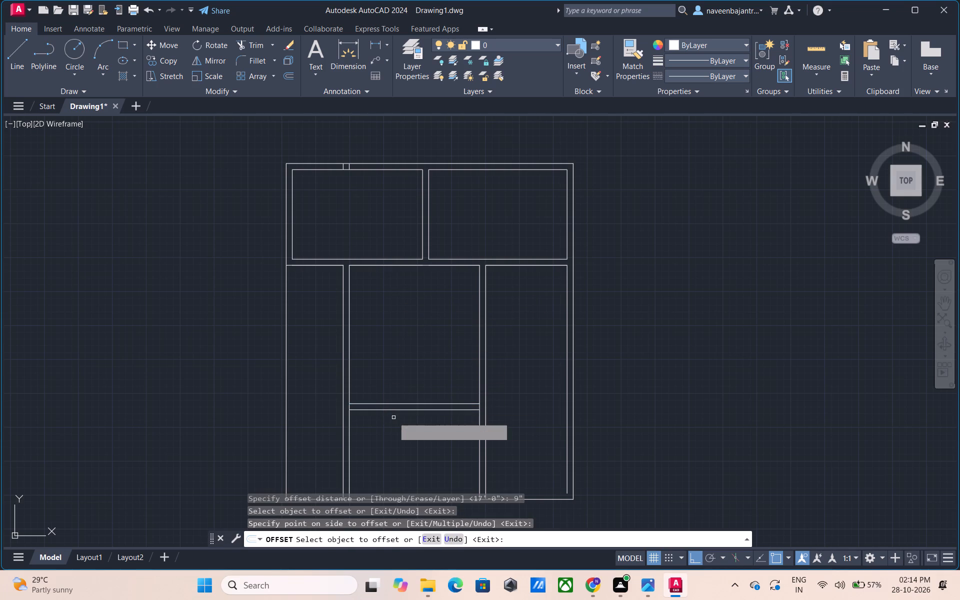
{"action": "middle_click_drag", "start_coordinate": [393, 425], "coordinate": [396, 400]}
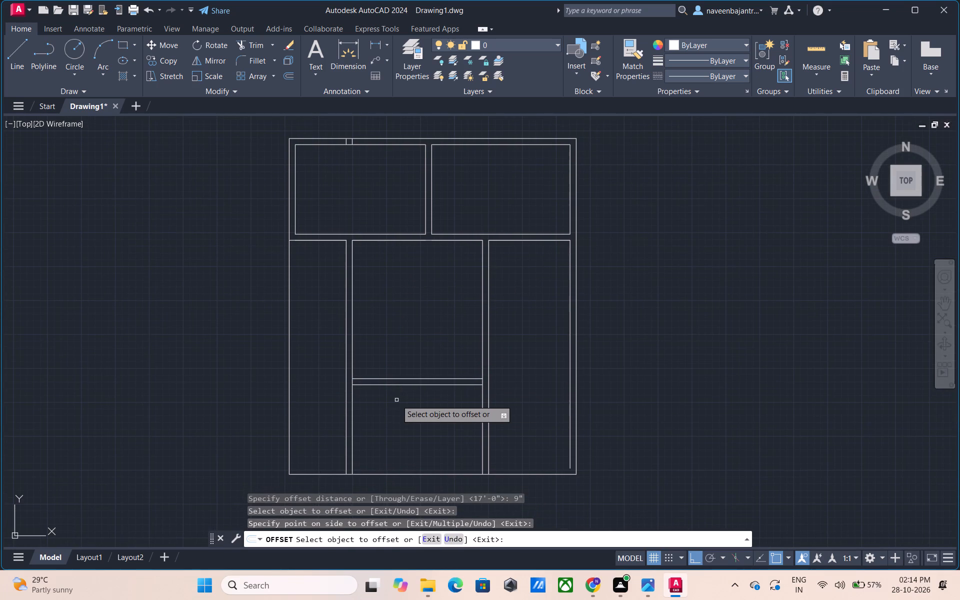
{"action": "scroll", "coordinate": [396, 400], "scroll_direction": "up", "scroll_amount": 1}
{"action": "key", "text": "Escape"}
Draw a horizontal line from the left end of the cross partition's lower face leftward across the left vertical partition.
{"action": "type", "text": "l"}
{"action": "key", "text": "space"}
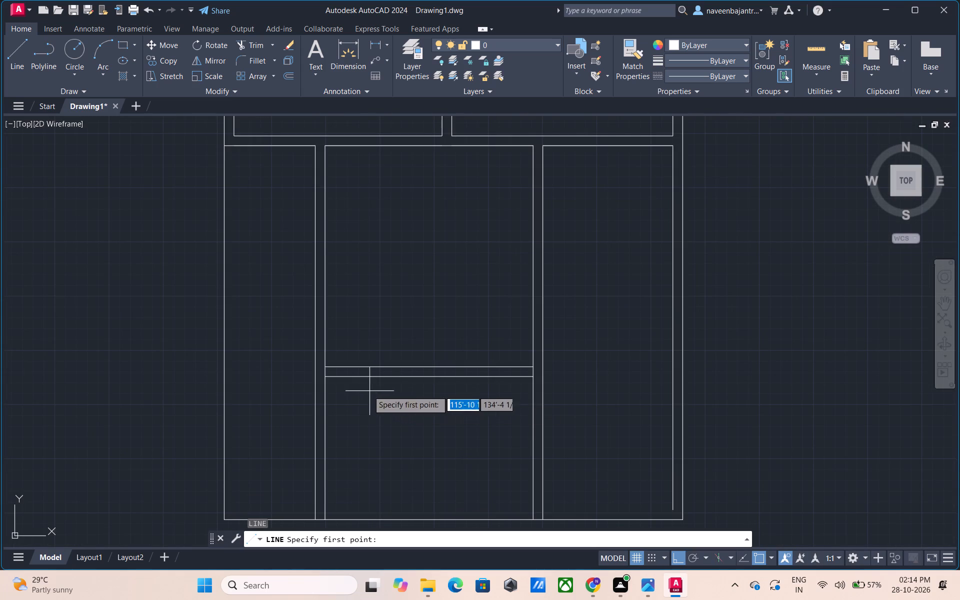
{"action": "left_click", "coordinate": [324, 379]}
{"action": "left_click", "coordinate": [295, 377]}
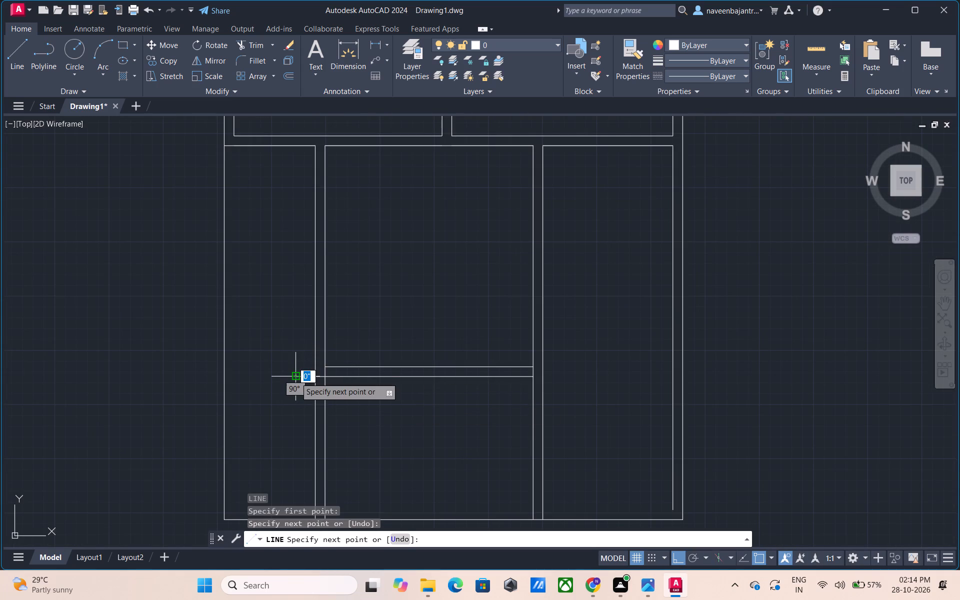
{"action": "key", "text": "Escape"}
Draw a horizontal line from the right end of the cross partition's lower face to beyond the right outer wall.
{"action": "key", "text": "l"}
{"action": "key", "text": "space"}
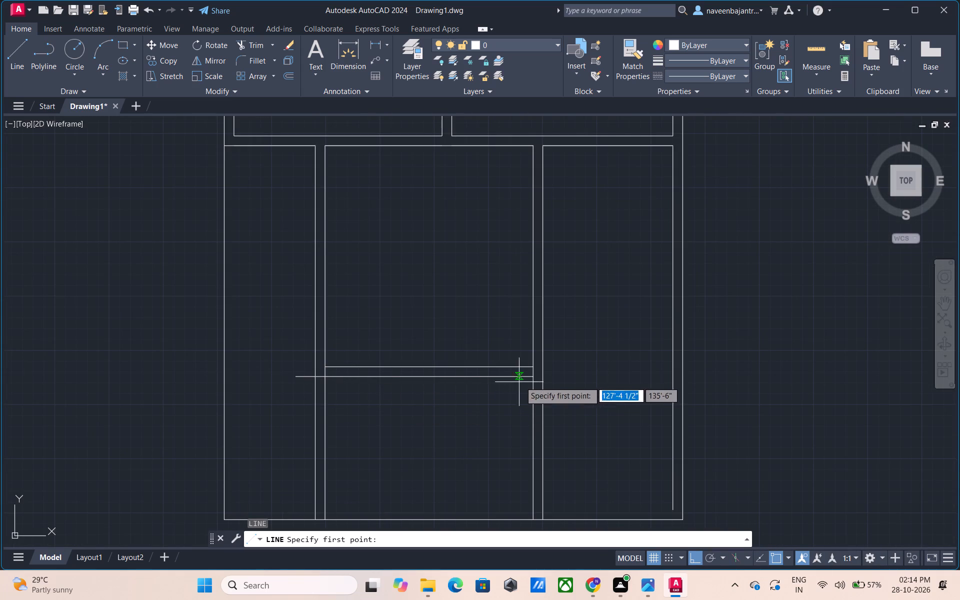
{"action": "left_click", "coordinate": [529, 377]}
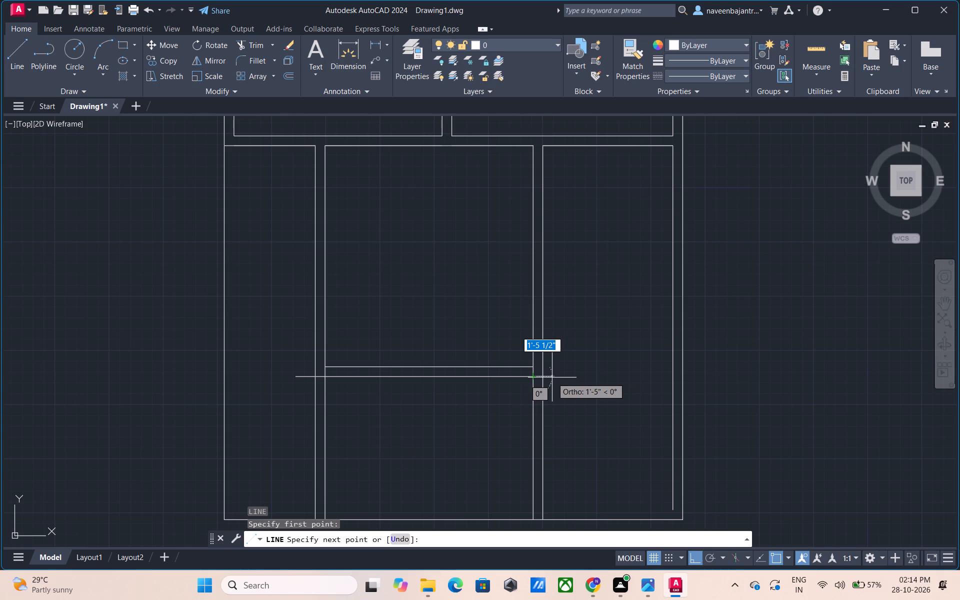
{"action": "left_click", "coordinate": [713, 384]}
{"action": "key", "text": "Escape"}
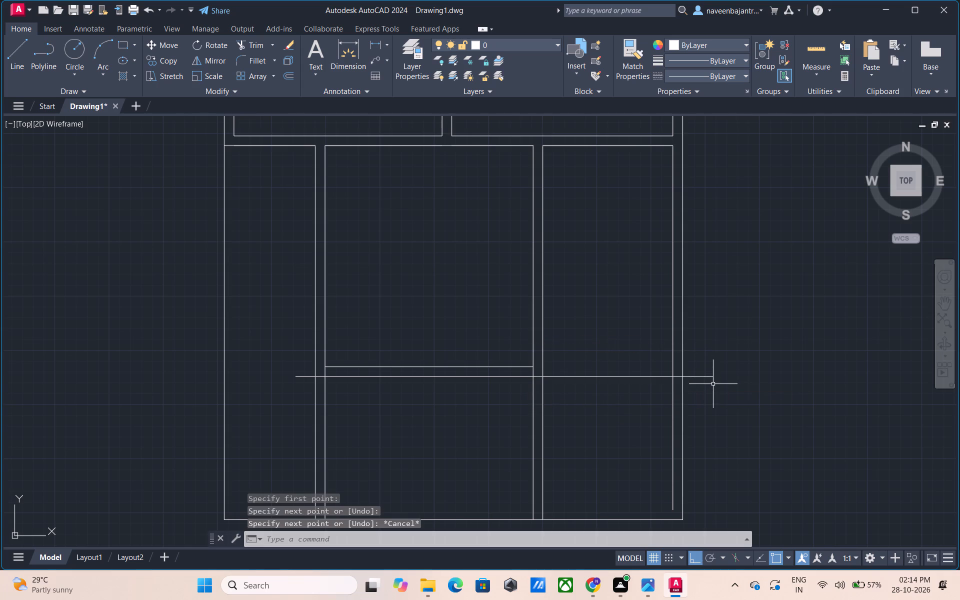
Trim the lower cross-partition line's excess at the left vertical partition, and the vertical partition lines crossing the gap at both ends of the middle room.
{"action": "type", "text": "tr"}
{"action": "key", "text": "space"}
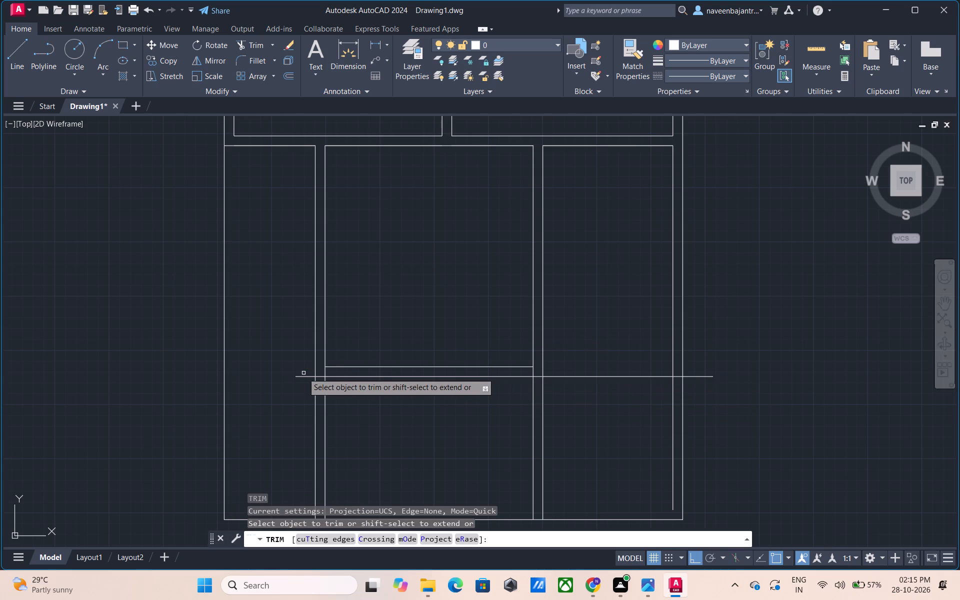
{"action": "left_click", "coordinate": [303, 375]}
{"action": "left_click", "coordinate": [322, 376]}
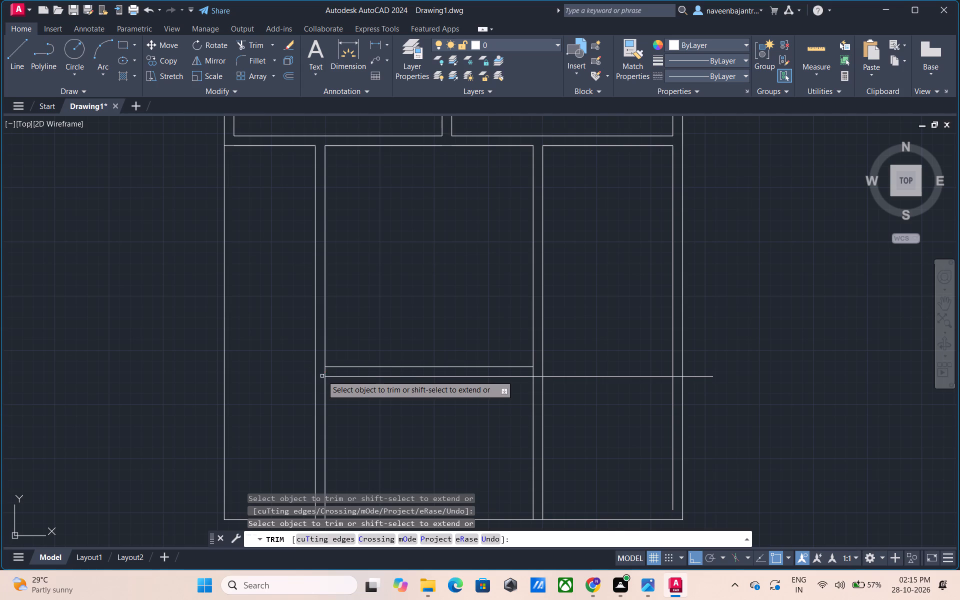
{"action": "left_click", "coordinate": [325, 373]}
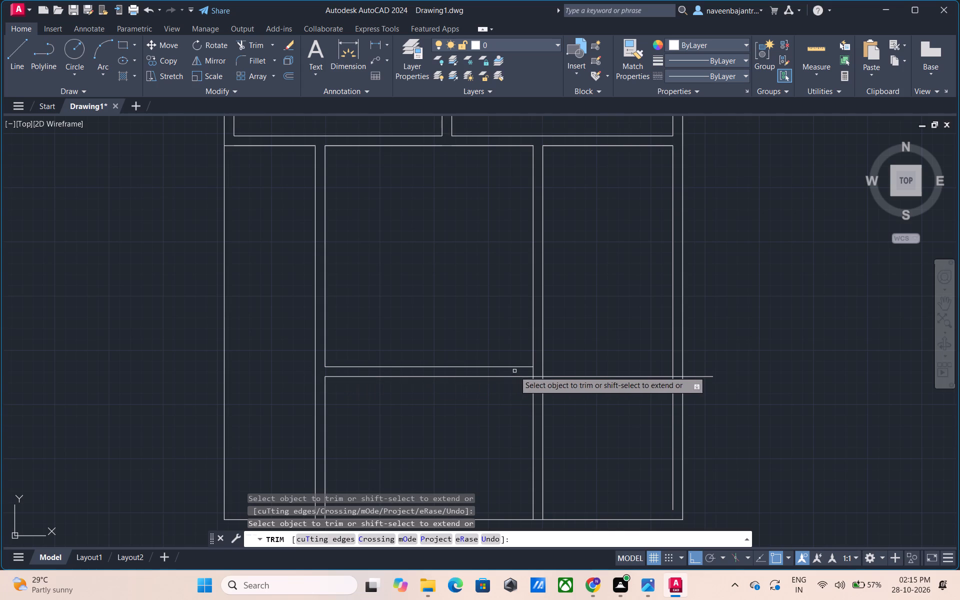
{"action": "left_click", "coordinate": [533, 371]}
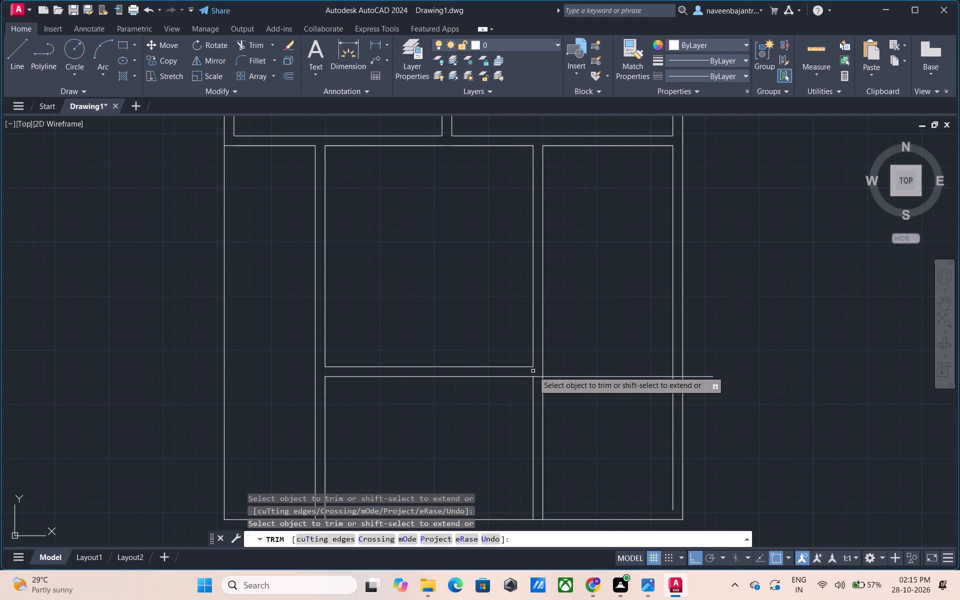
{"action": "key", "text": "Escape"}
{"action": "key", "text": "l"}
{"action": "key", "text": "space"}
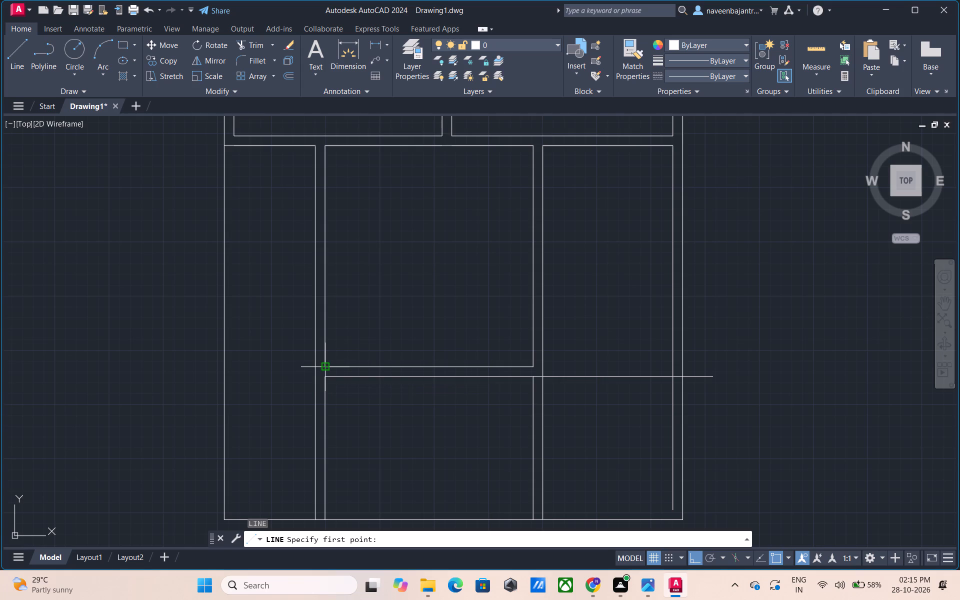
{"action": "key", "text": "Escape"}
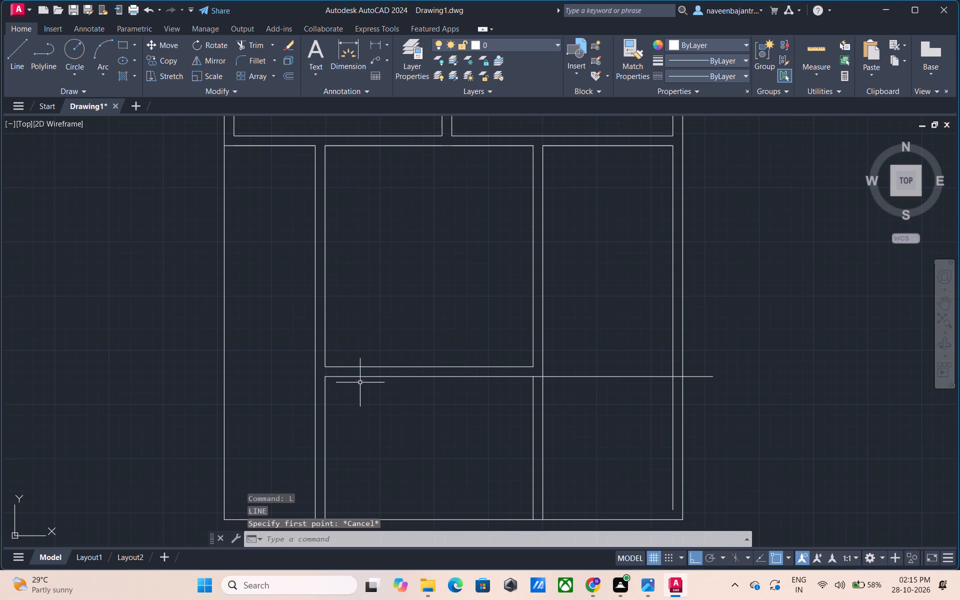
Replace the cross partition's upper line with a horizontal line from the left vertical partition to beyond the right outer wall.
{"action": "type", "text": "tr"}
{"action": "key", "text": "space"}
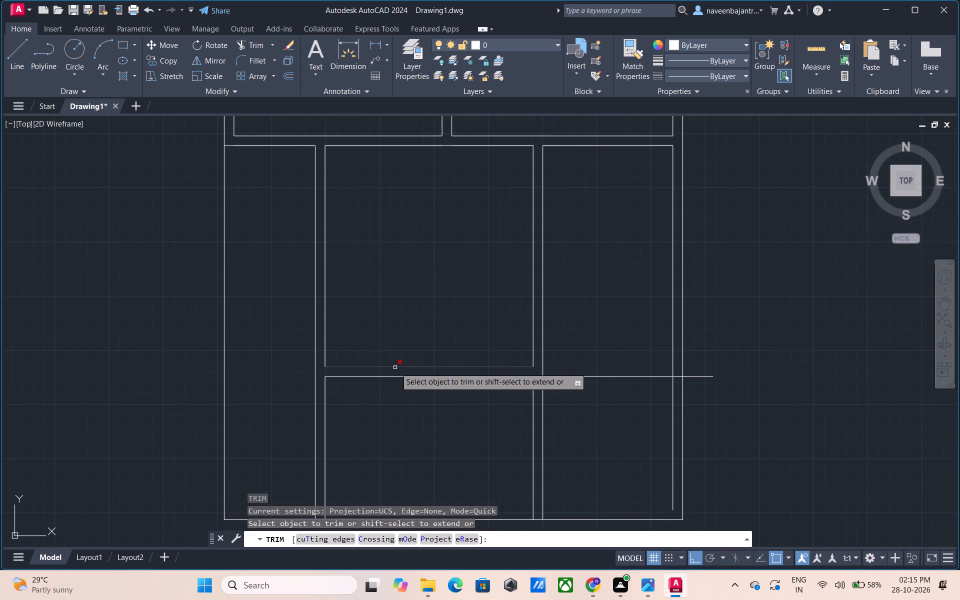
{"action": "left_click", "coordinate": [396, 367]}
{"action": "key", "text": "Escape"}
{"action": "key", "text": "l"}
{"action": "key", "text": "space"}
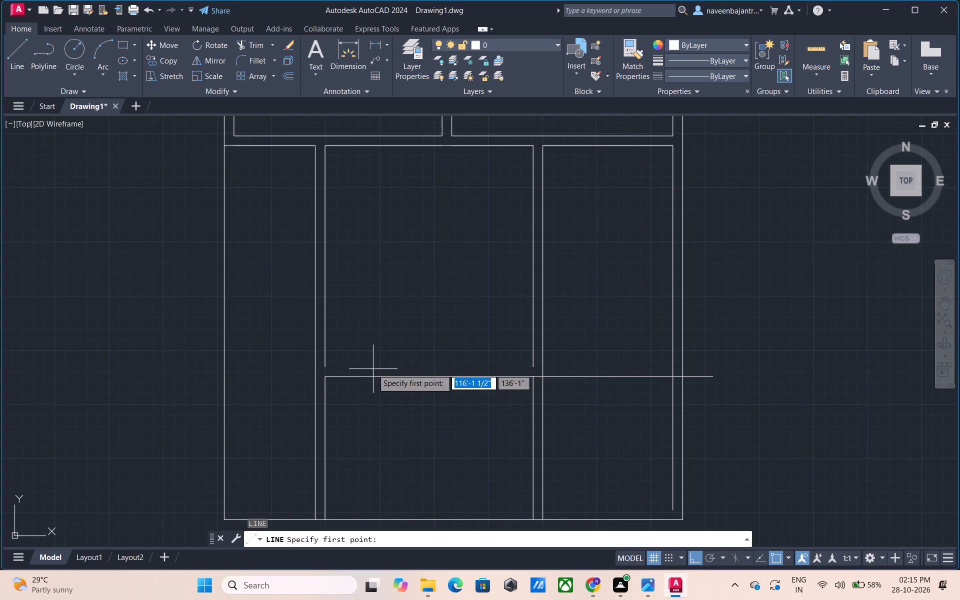
{"action": "left_click_drag", "start_coordinate": [328, 365], "coordinate": [346, 366]}
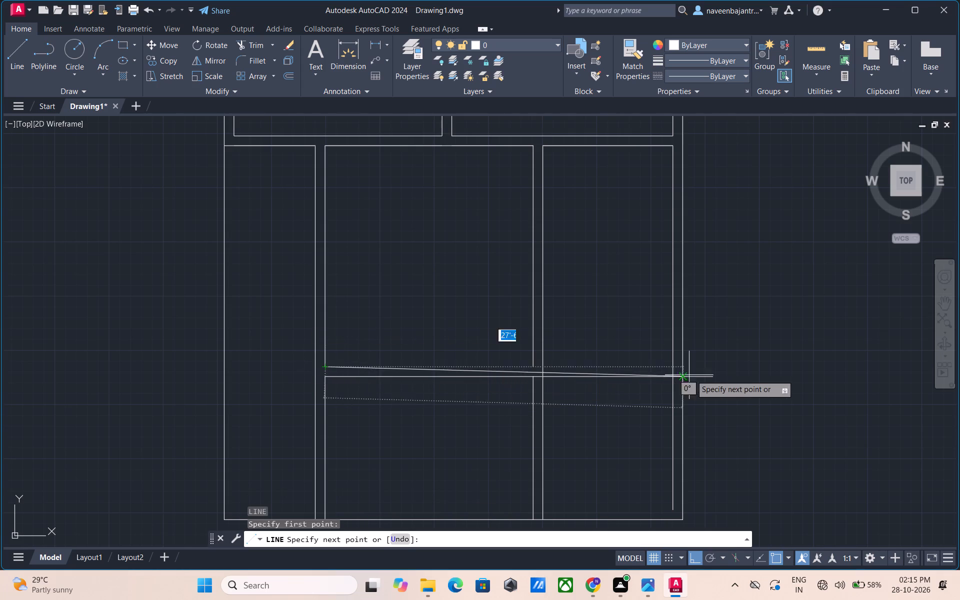
{"action": "left_click", "coordinate": [708, 367]}
{"action": "key", "text": "Escape"}
Trim the cross partition's overhangs at the right outer wall and remove the wall's inner line from the cross partition's upper face downward.
{"action": "type", "text": "tr"}
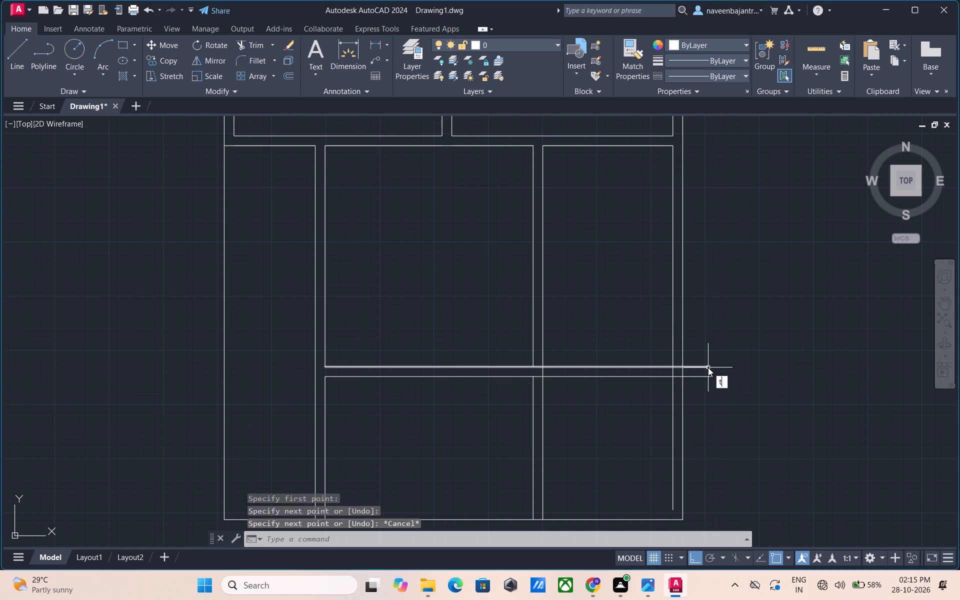
{"action": "key", "text": "space"}
{"action": "left_click", "coordinate": [691, 375]}
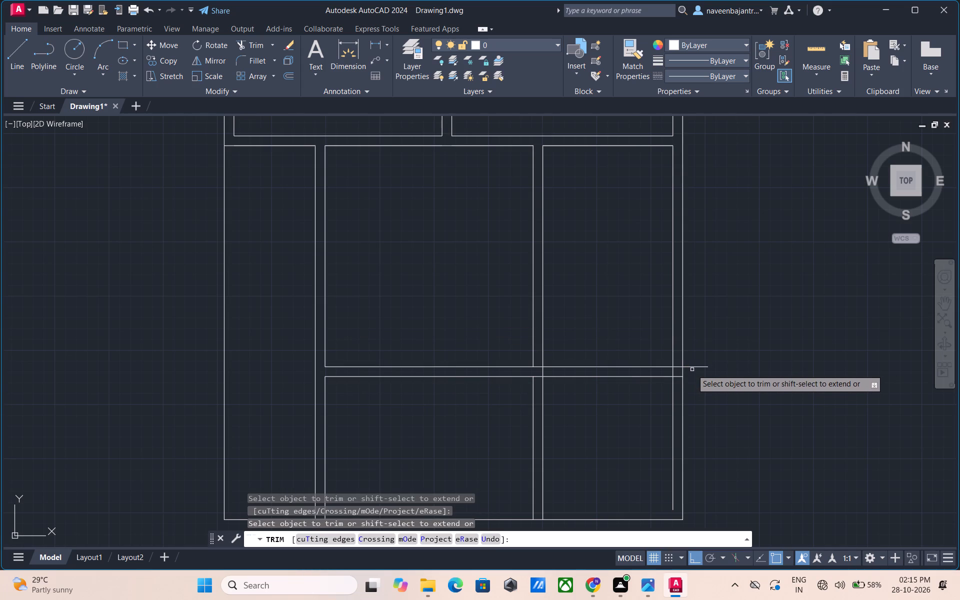
{"action": "left_click", "coordinate": [692, 367]}
{"action": "left_click", "coordinate": [672, 372]}
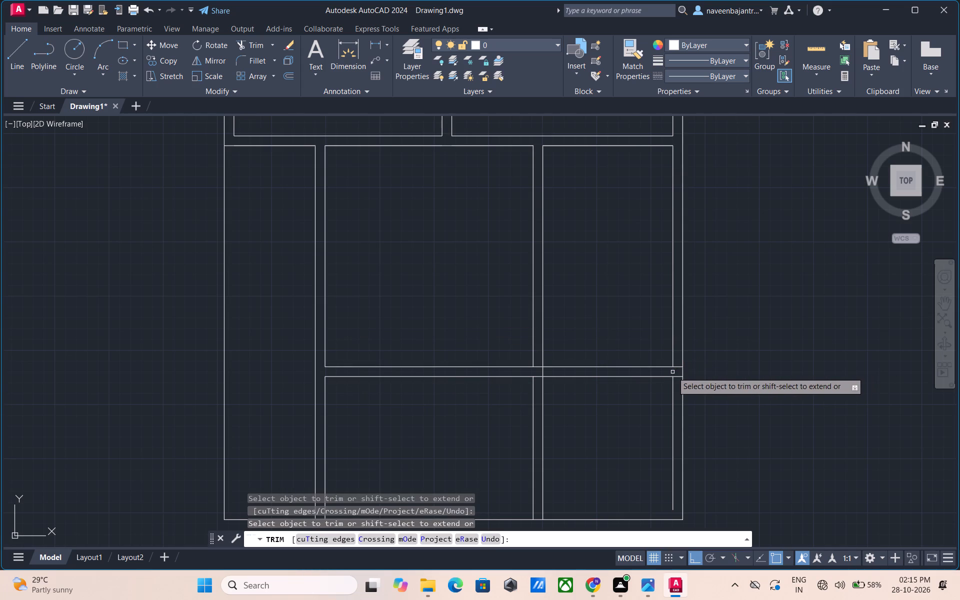
{"action": "left_click", "coordinate": [679, 368]}
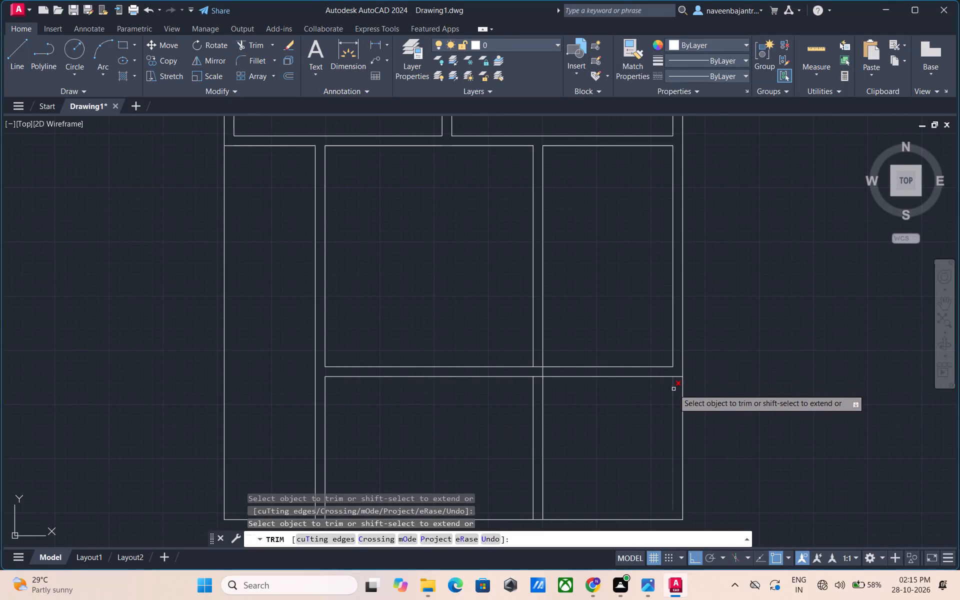
{"action": "left_click", "coordinate": [673, 389]}
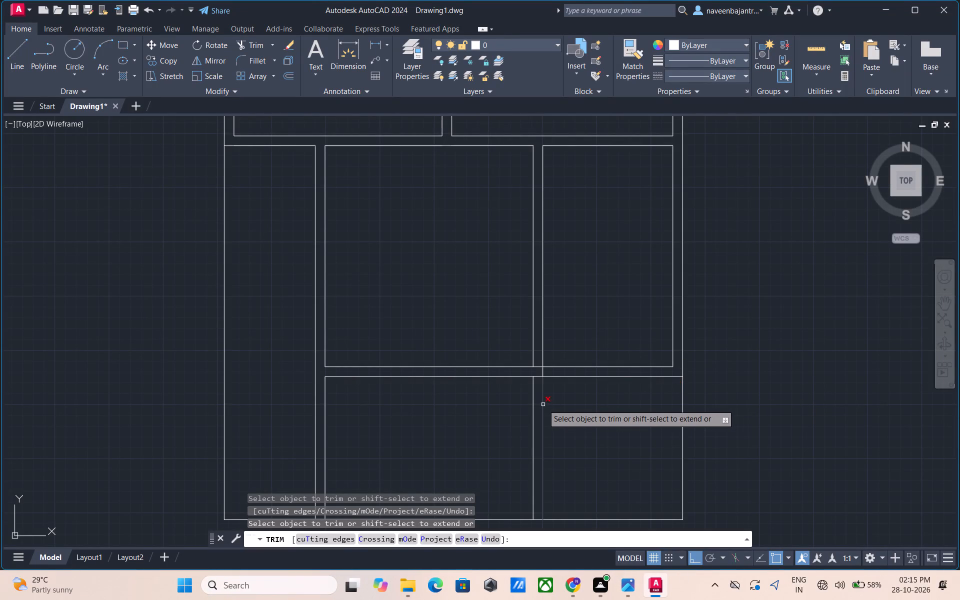
Trim the right vertical partition below and within the cross partition, and open the cross partition's upper line between its two faces.
{"action": "left_click", "coordinate": [543, 405]}
{"action": "left_click", "coordinate": [535, 403]}
{"action": "left_click", "coordinate": [523, 403]}
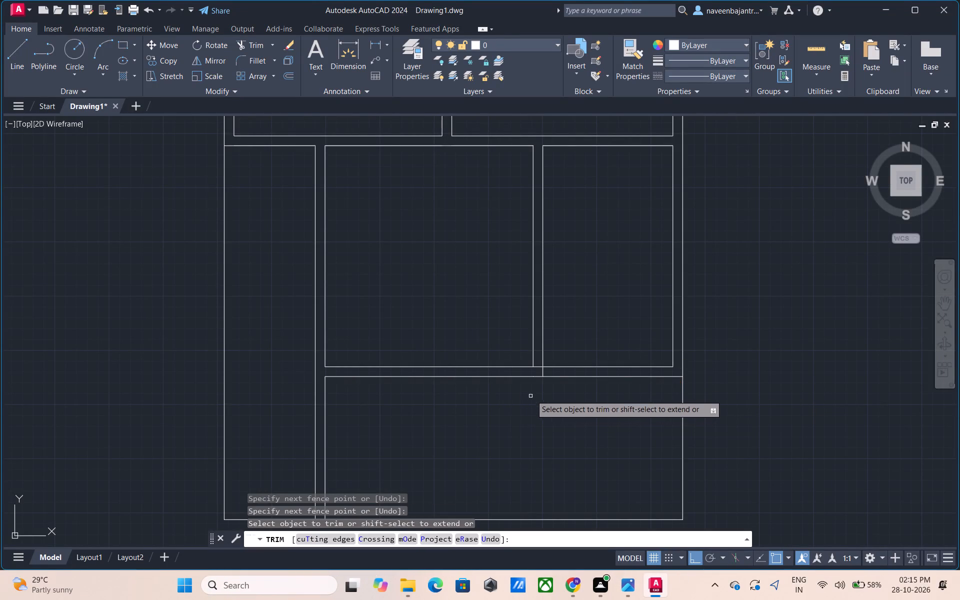
{"action": "left_click", "coordinate": [543, 374]}
{"action": "left_click", "coordinate": [538, 366]}
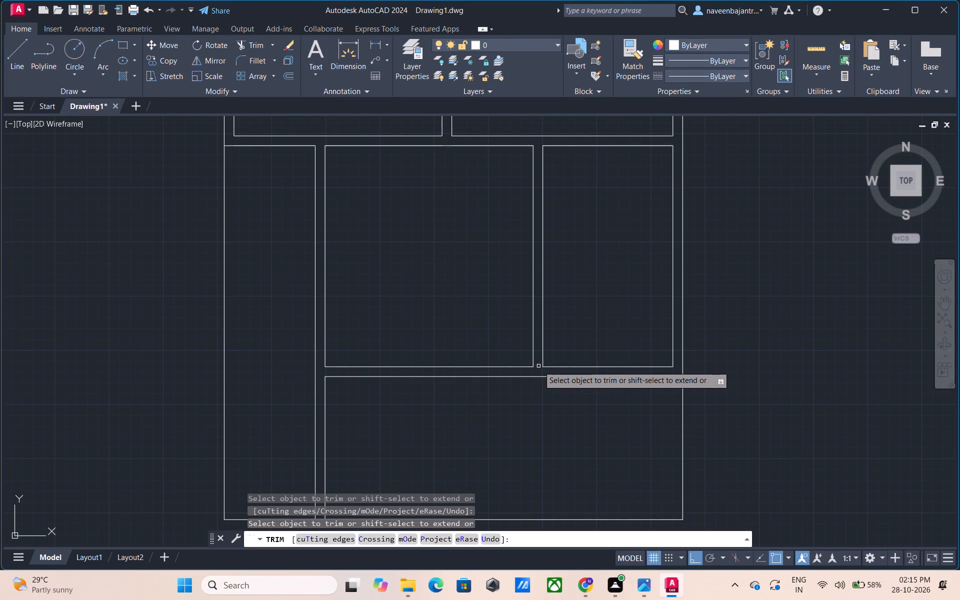
{"action": "key", "text": "Escape"}
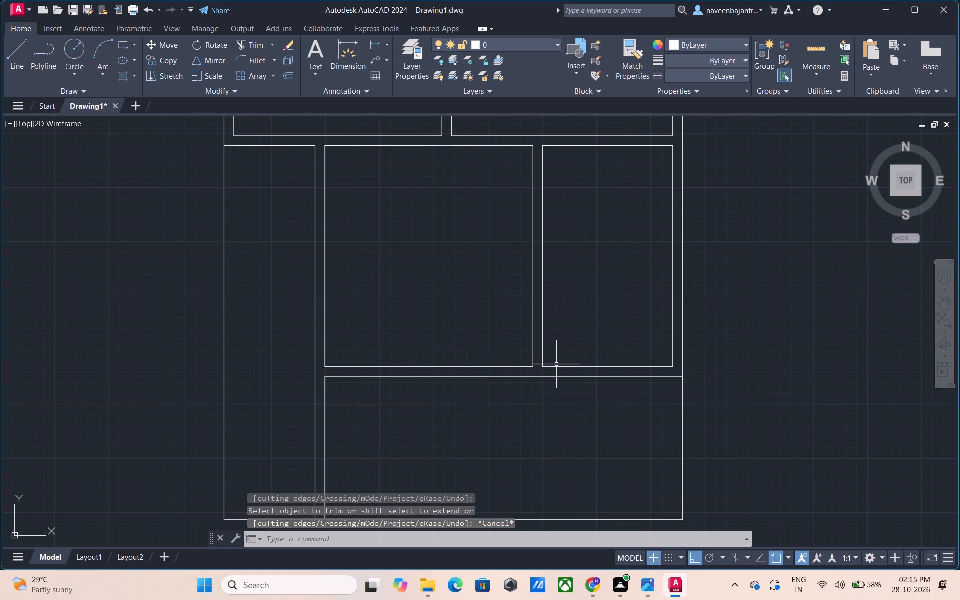
Measure the widths of the middle room and the room to its right with trial dimensions.
{"action": "scroll", "coordinate": [556, 364], "scroll_direction": "down", "scroll_amount": 1}
{"action": "left_click", "coordinate": [354, 59]}
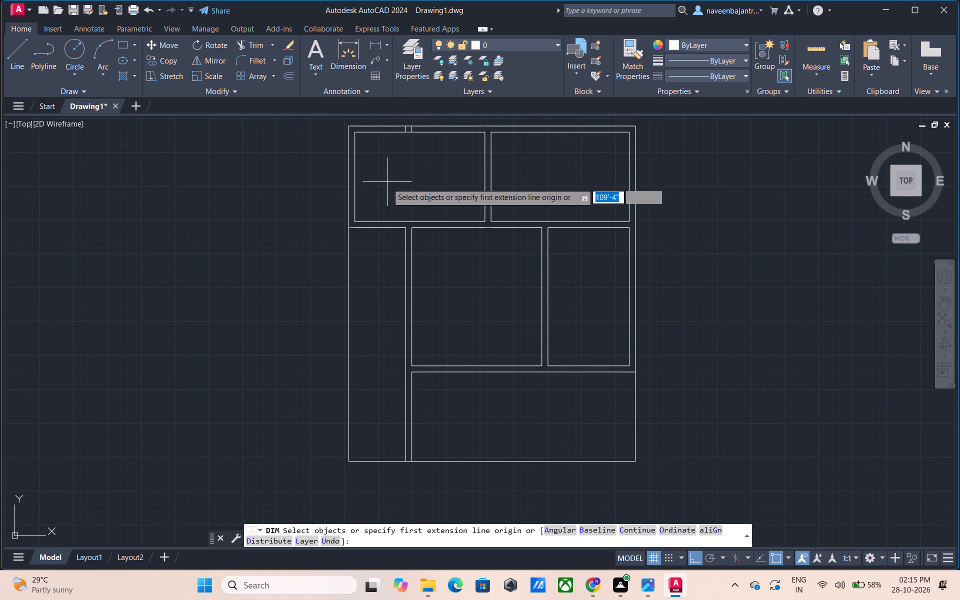
{"action": "left_click", "coordinate": [414, 228]}
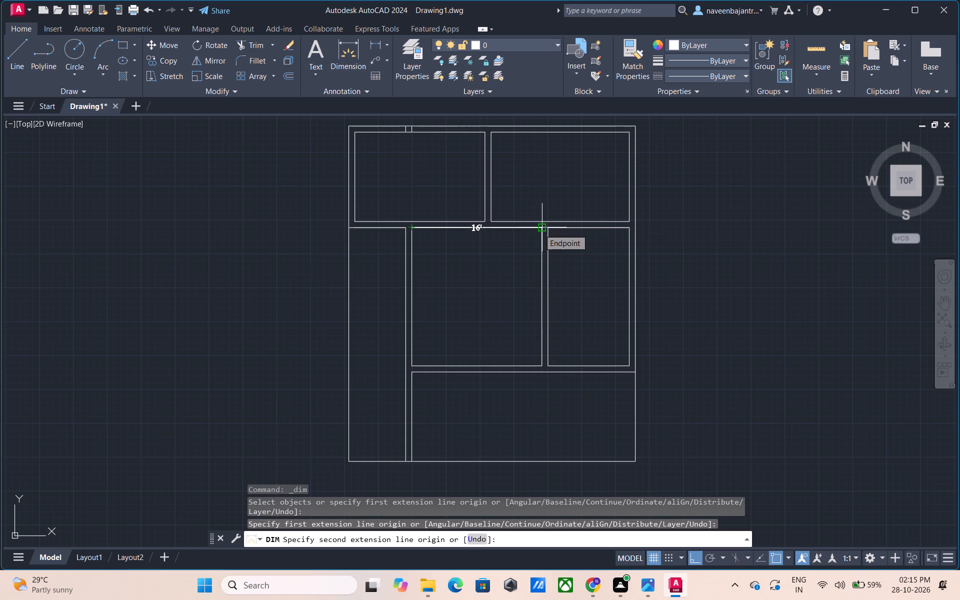
{"action": "key", "text": "Escape"}
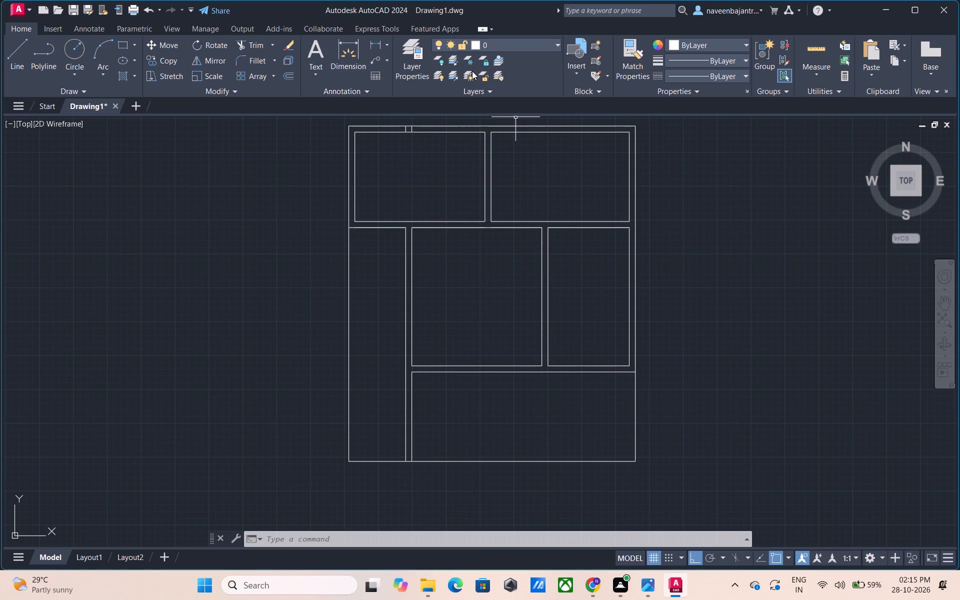
{"action": "left_click", "coordinate": [363, 54]}
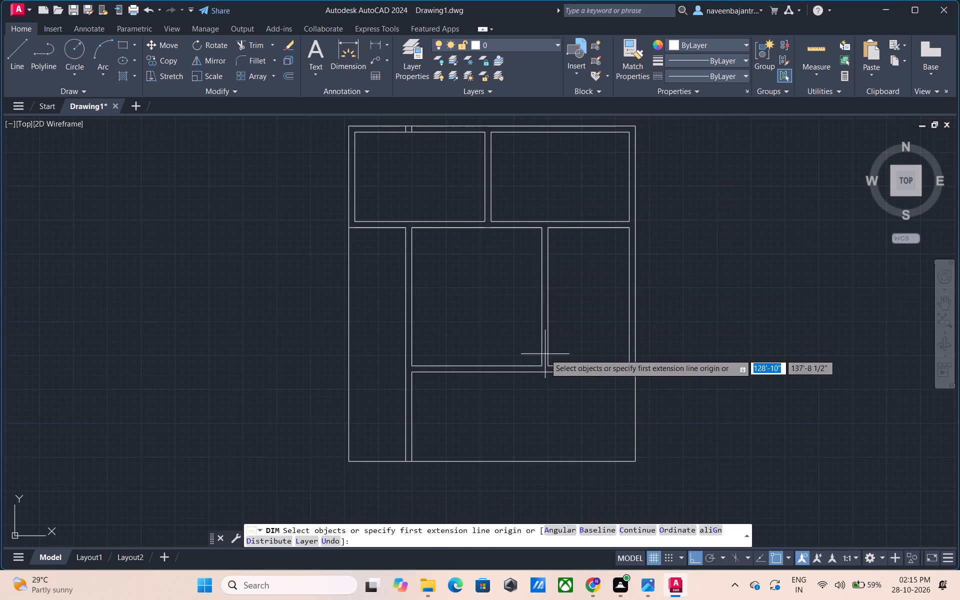
{"action": "left_click", "coordinate": [547, 364]}
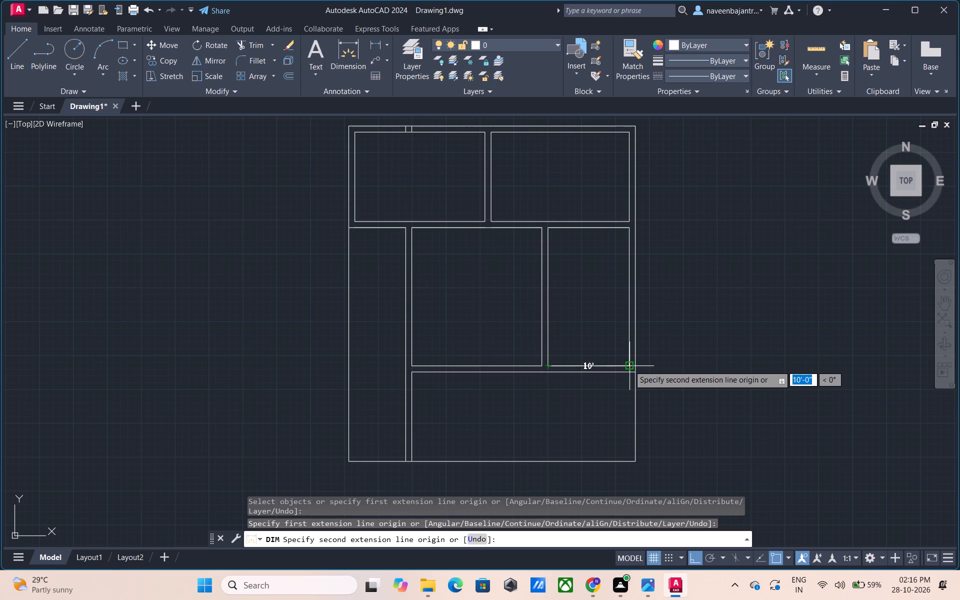
{"action": "key", "text": "Escape"}
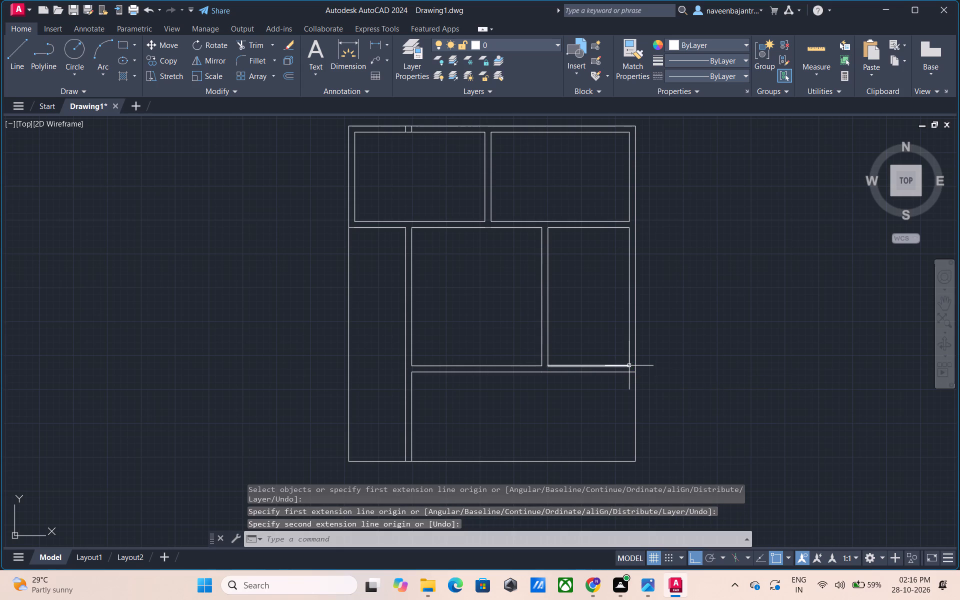
{"action": "key", "text": "Escape"}
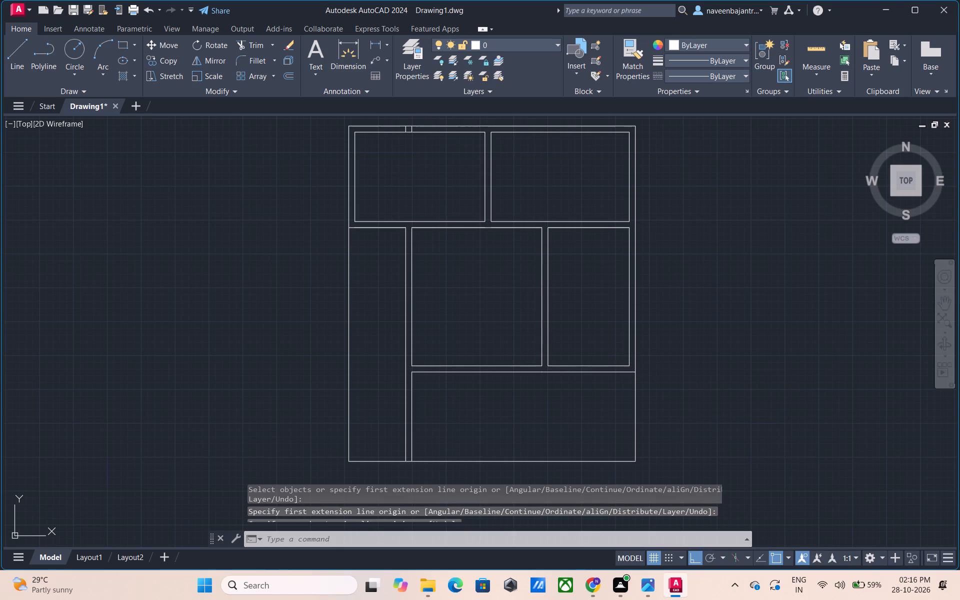
Offset the bottom line of the room right of the middle room 11' upward.
{"action": "key", "text": "o"}
{"action": "key", "text": "space"}
{"action": "type", "text": "11'"}
{"action": "key", "text": "Return"}
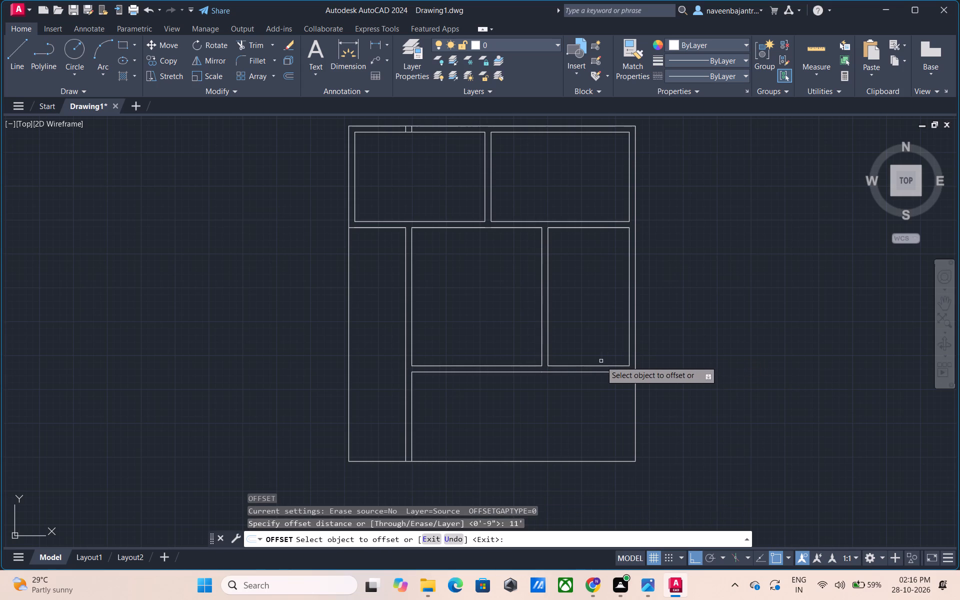
{"action": "left_click", "coordinate": [598, 365]}
{"action": "left_click", "coordinate": [593, 342]}
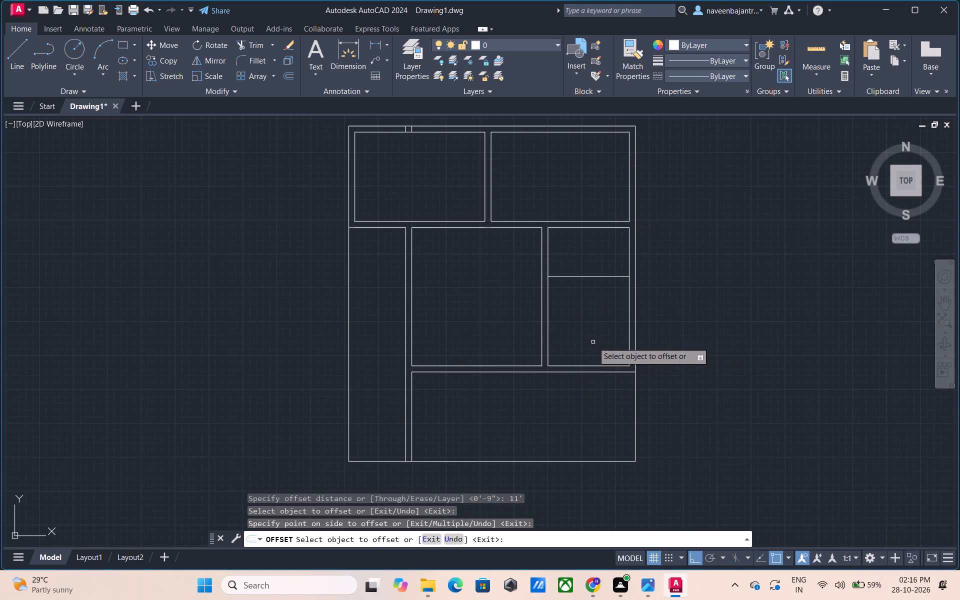
{"action": "key", "text": "Escape"}
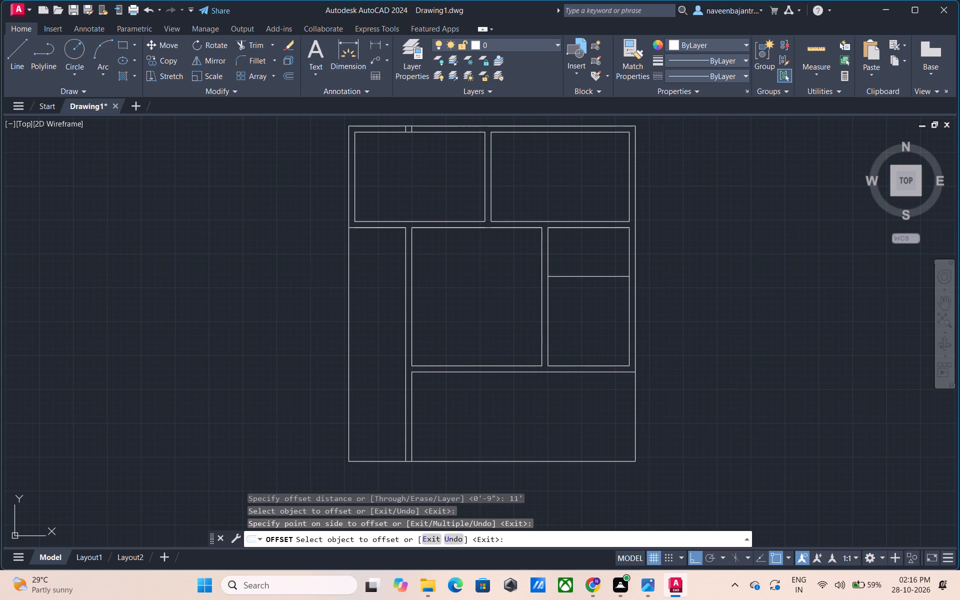
Offset the new horizontal line in the right room 9" upward to give the dividing wall its thickness.
{"action": "type", "text": "o 9"}
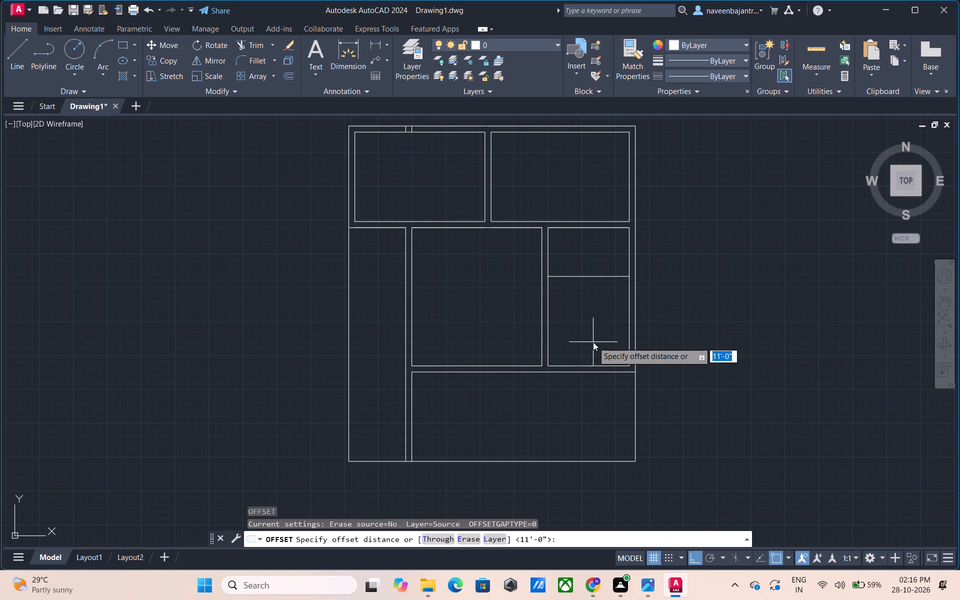
{"action": "key", "text": "shift+quotedbl"}
{"action": "key", "text": "Return"}
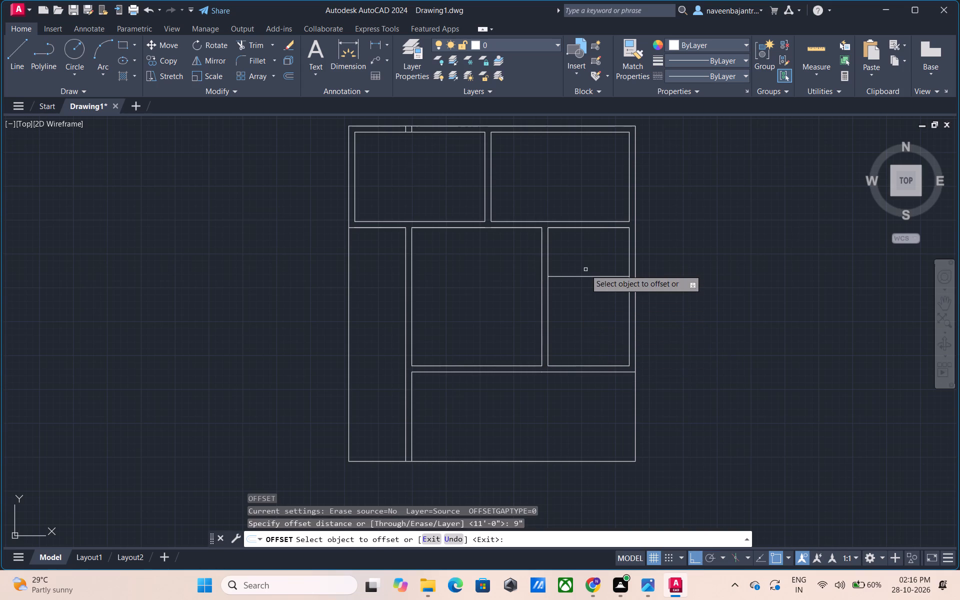
{"action": "left_click", "coordinate": [585, 274]}
{"action": "left_click", "coordinate": [582, 262]}
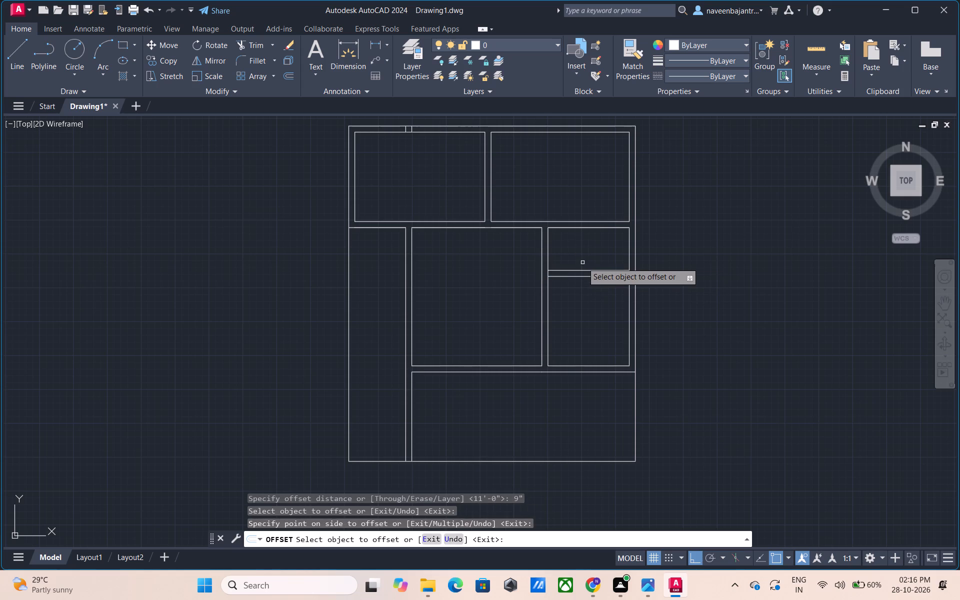
{"action": "key", "text": "Escape"}
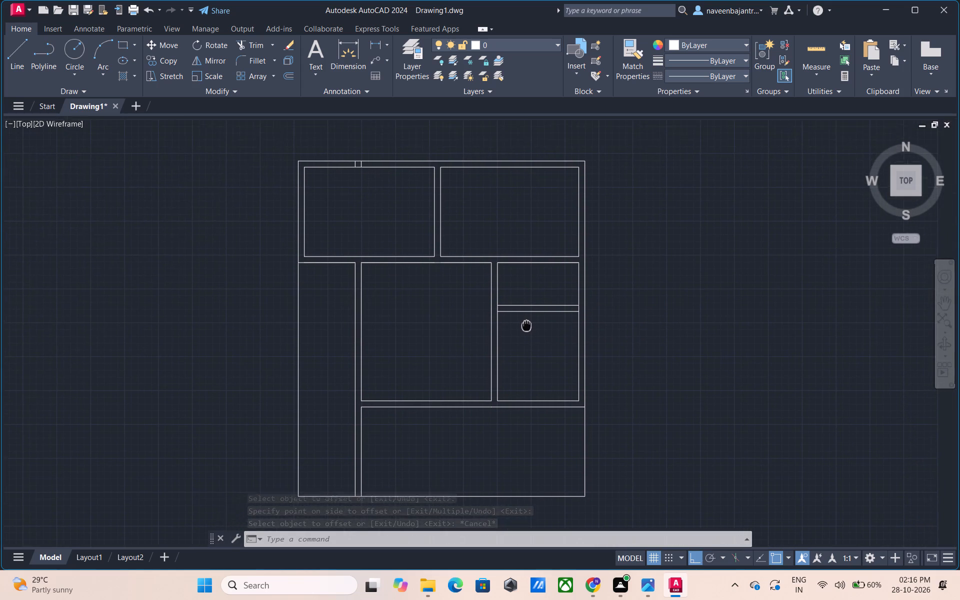
Measure the height of the compartment above the dividing wall in the right room with a trial dimension.
{"action": "scroll", "coordinate": [549, 296], "scroll_direction": "up", "scroll_amount": 1}
{"action": "middle_click_drag", "start_coordinate": [549, 295], "coordinate": [485, 306]}
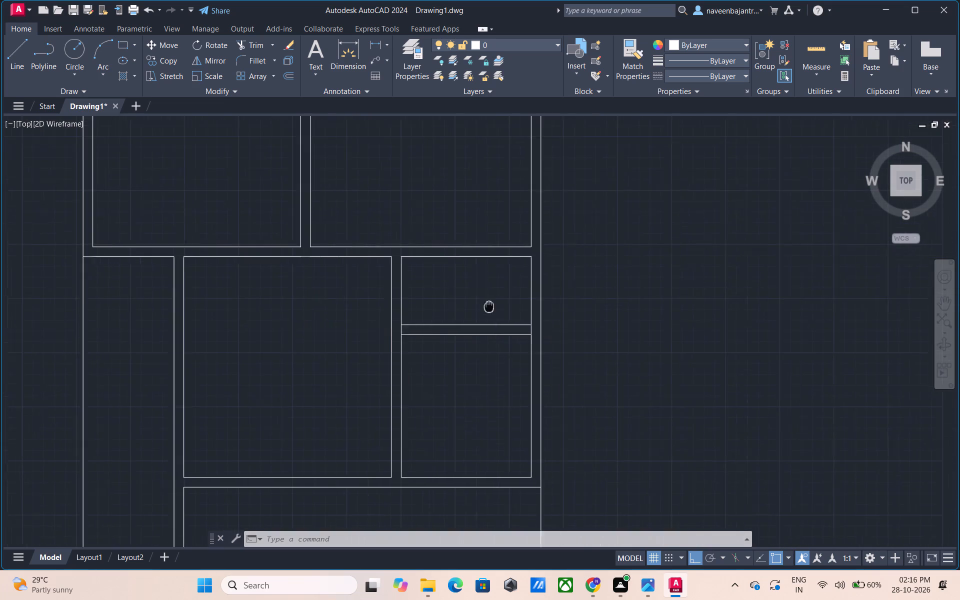
{"action": "middle_click_drag", "start_coordinate": [485, 306], "coordinate": [475, 307]}
{"action": "left_click", "coordinate": [341, 49]}
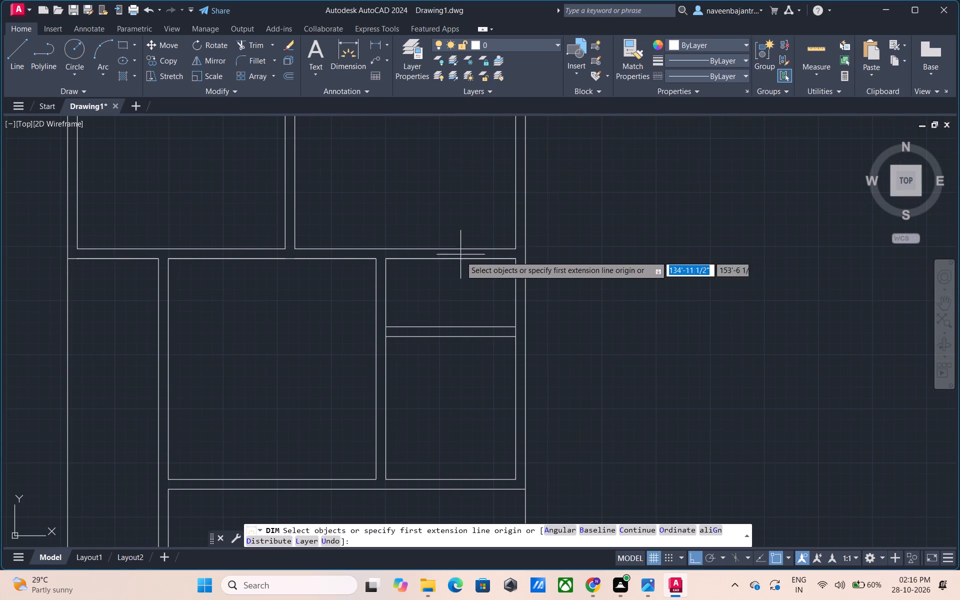
{"action": "left_click", "coordinate": [515, 326]}
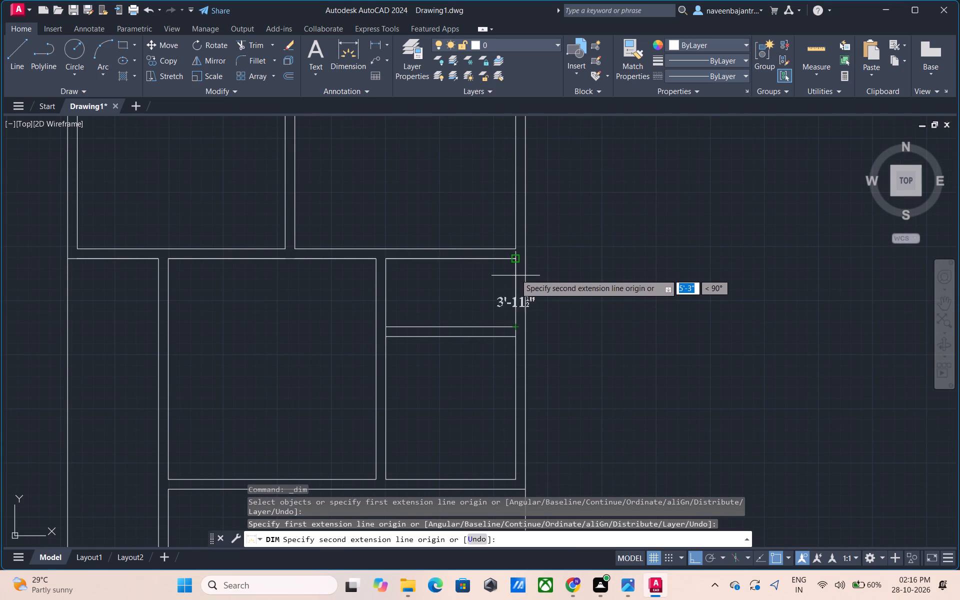
{"action": "key", "text": "Escape"}
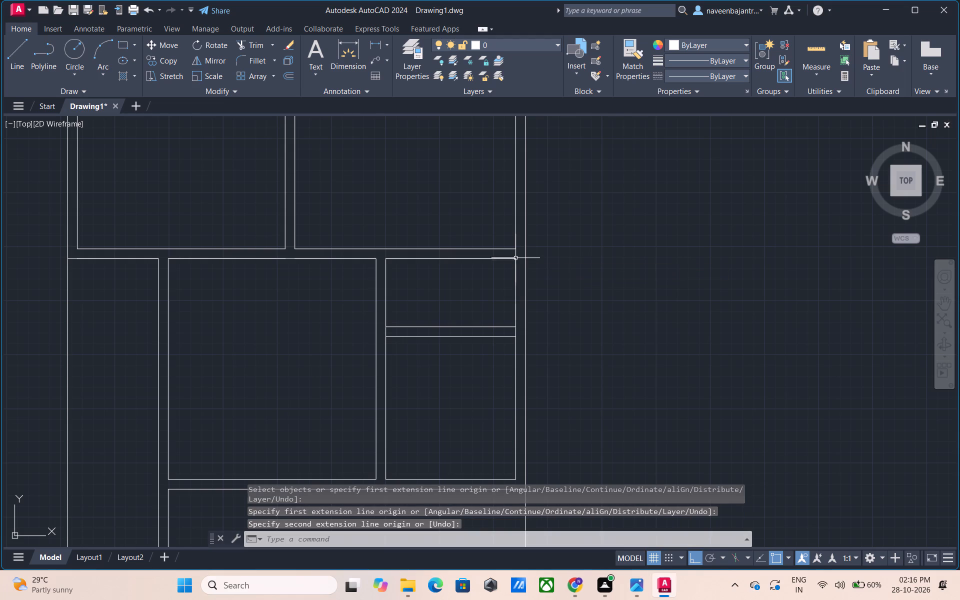
{"action": "key", "text": "Escape"}
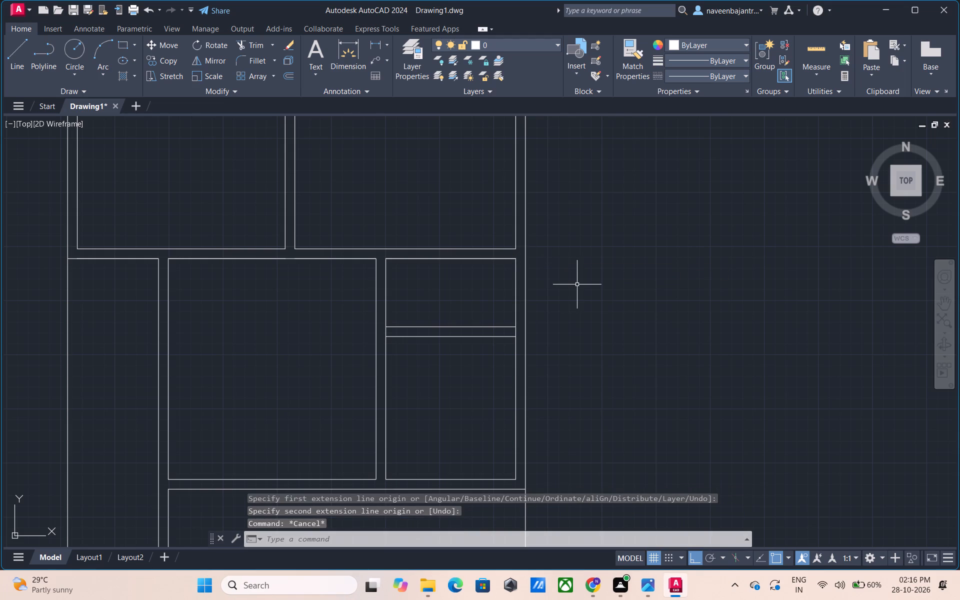
Offset the right room's inner face of the outer wall 6'5" inward to place a vertical partition line.
{"action": "key", "text": "o"}
{"action": "key", "text": "space"}
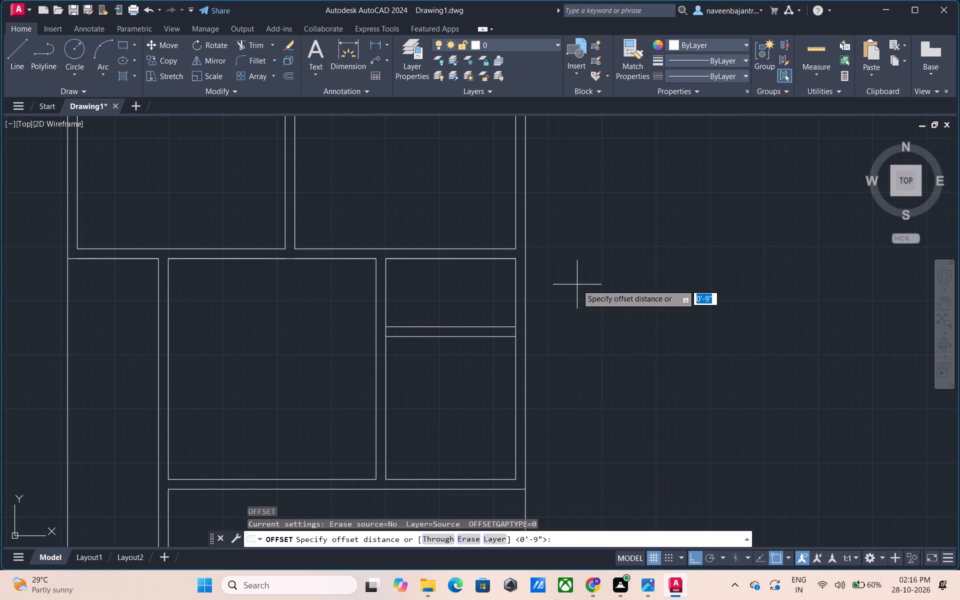
{"action": "key", "text": "6"}
{"action": "type", "text": "'5"}
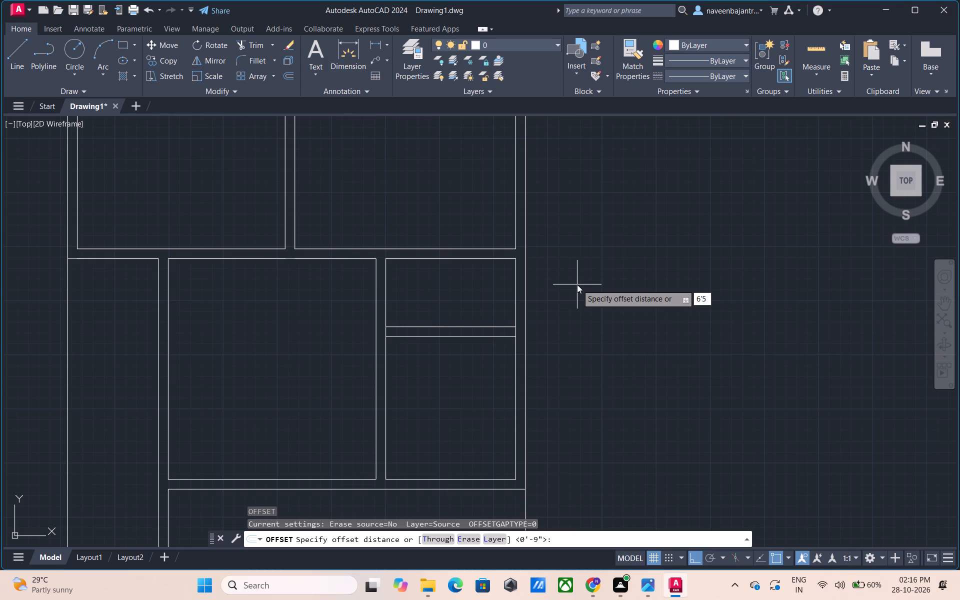
{"action": "key", "text": "shift+quotedbl"}
{"action": "key", "text": "Return"}
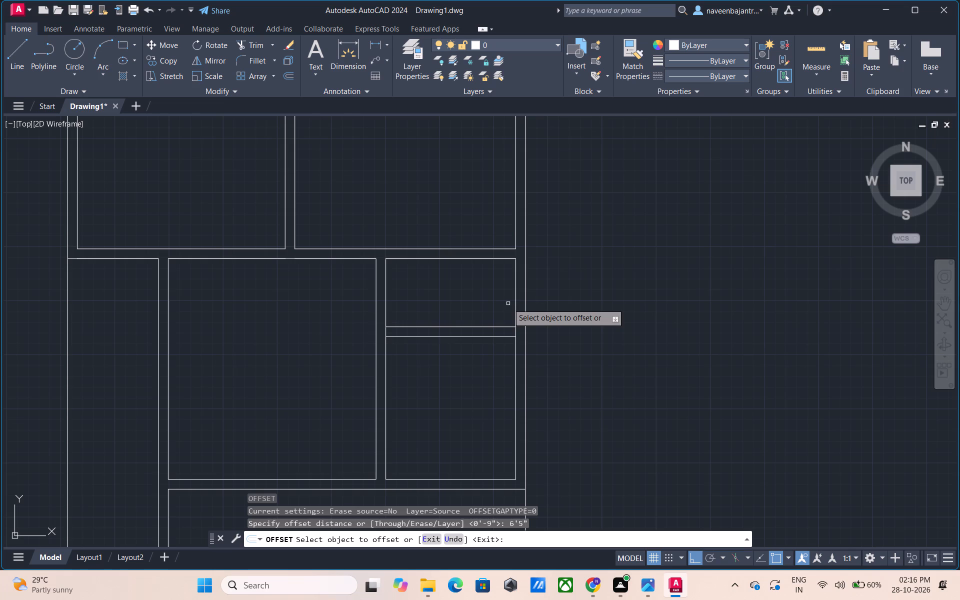
{"action": "left_click_drag", "start_coordinate": [516, 297], "coordinate": [509, 297]}
{"action": "left_click", "coordinate": [492, 299]}
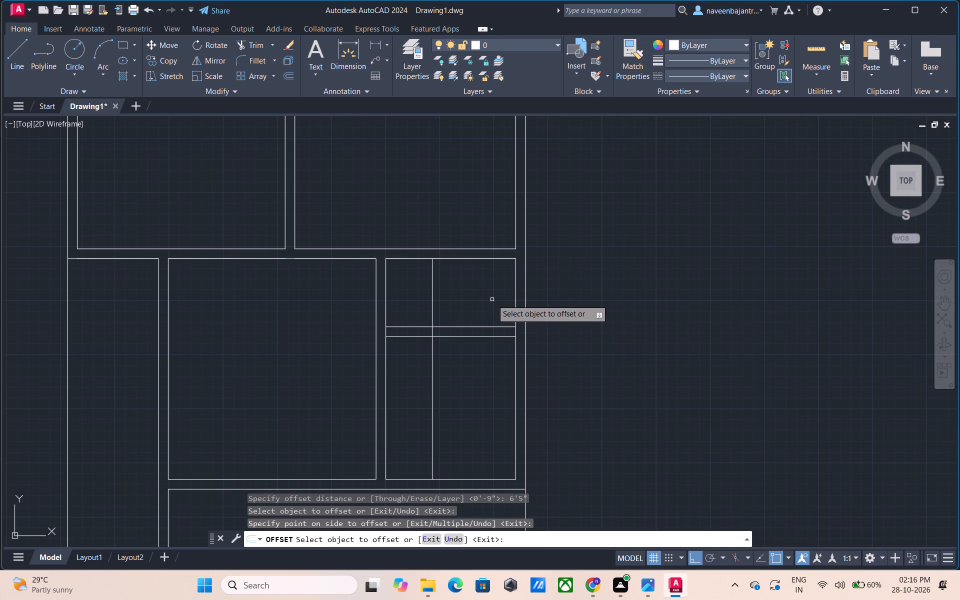
{"action": "key", "text": "Escape"}
{"action": "key", "text": "Escape"}
Trim the new vertical partition line below and within the horizontal dividing wall, keeping only its upper part.
{"action": "type", "text": "tr"}
{"action": "key", "text": "space"}
{"action": "left_click", "coordinate": [431, 359]}
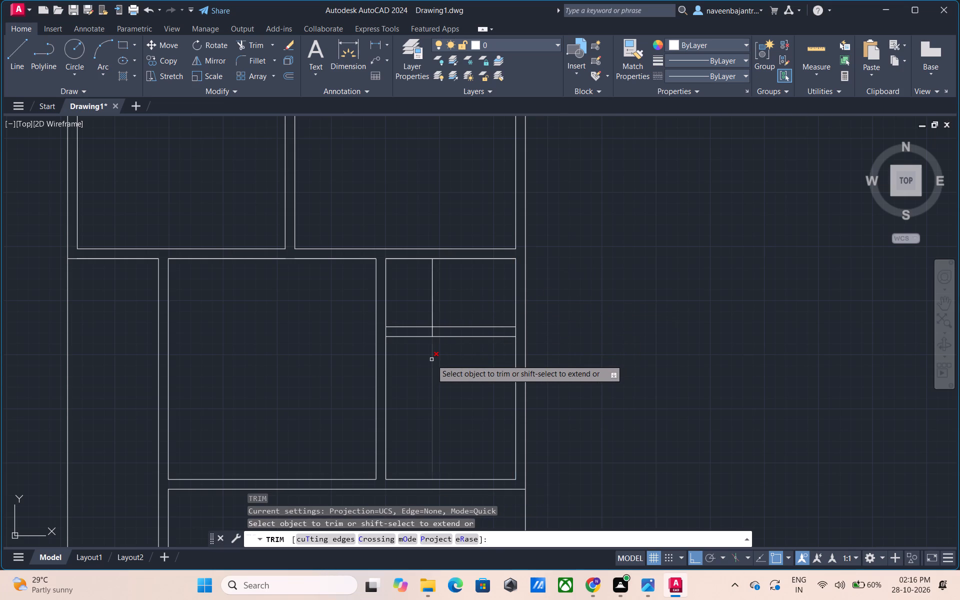
{"action": "left_click", "coordinate": [431, 331]}
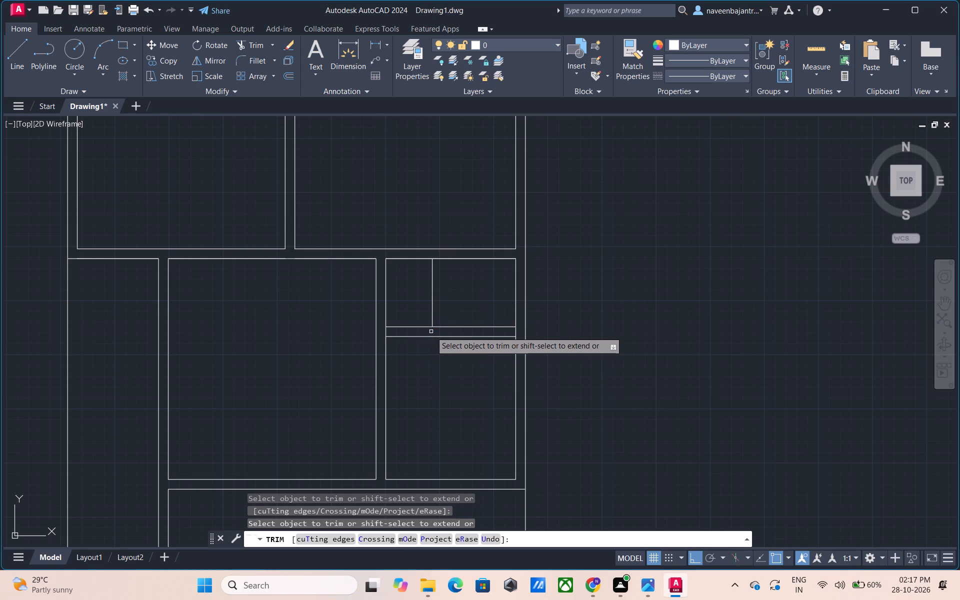
{"action": "key", "text": "Escape"}
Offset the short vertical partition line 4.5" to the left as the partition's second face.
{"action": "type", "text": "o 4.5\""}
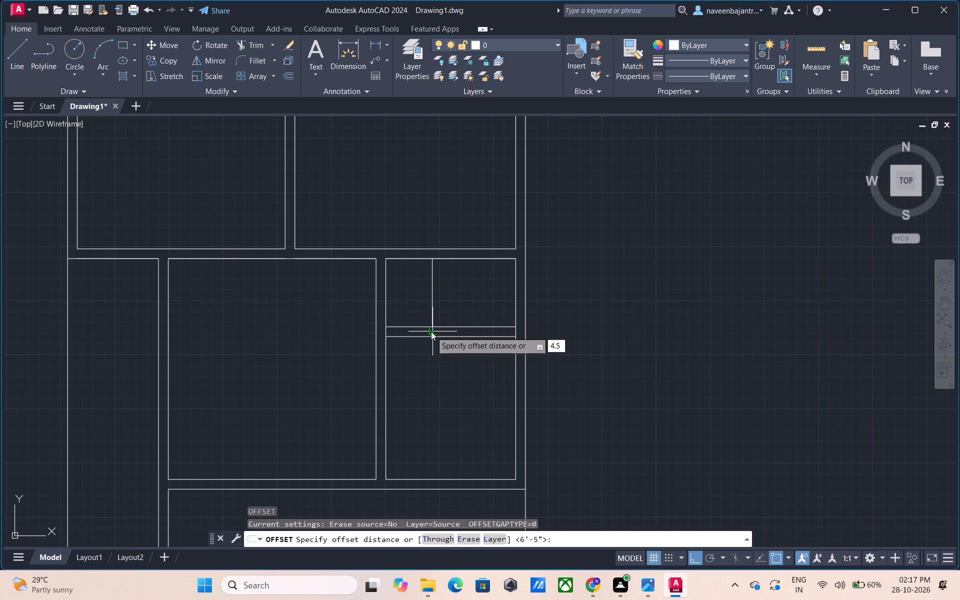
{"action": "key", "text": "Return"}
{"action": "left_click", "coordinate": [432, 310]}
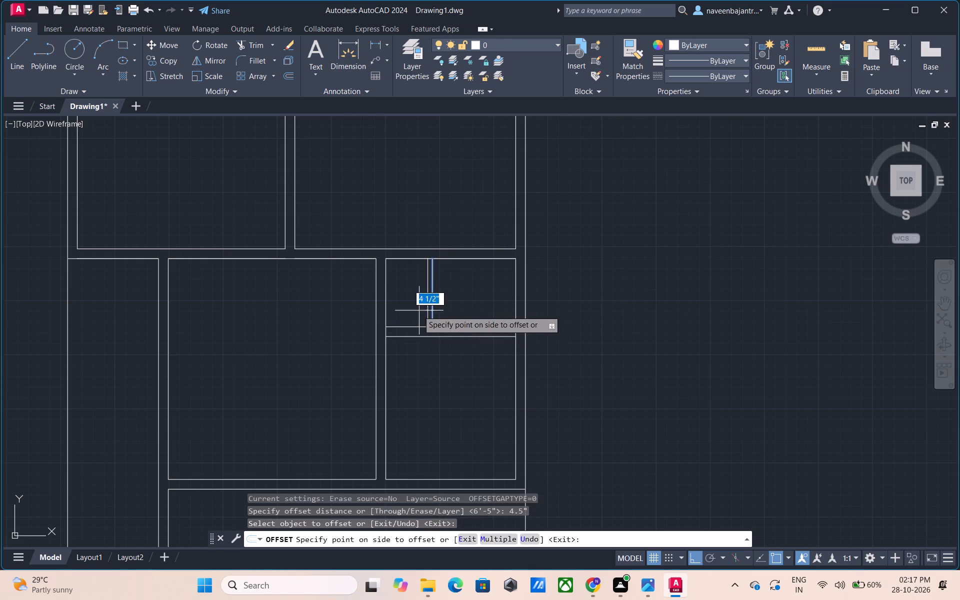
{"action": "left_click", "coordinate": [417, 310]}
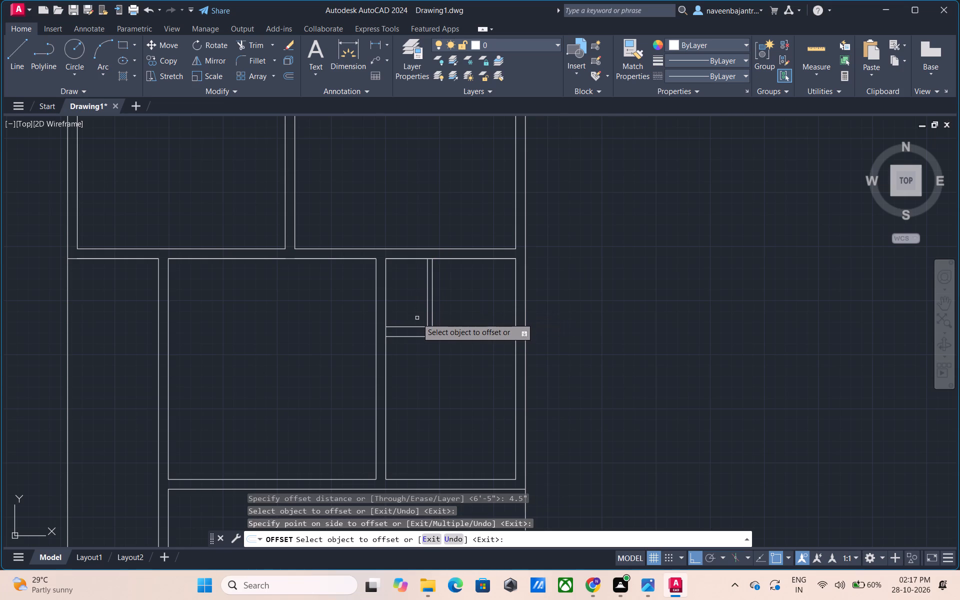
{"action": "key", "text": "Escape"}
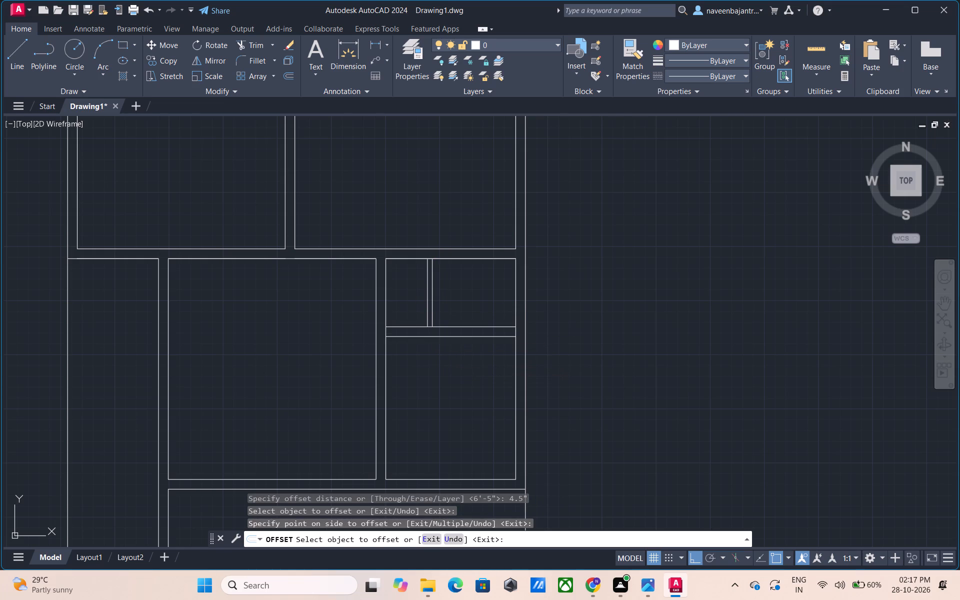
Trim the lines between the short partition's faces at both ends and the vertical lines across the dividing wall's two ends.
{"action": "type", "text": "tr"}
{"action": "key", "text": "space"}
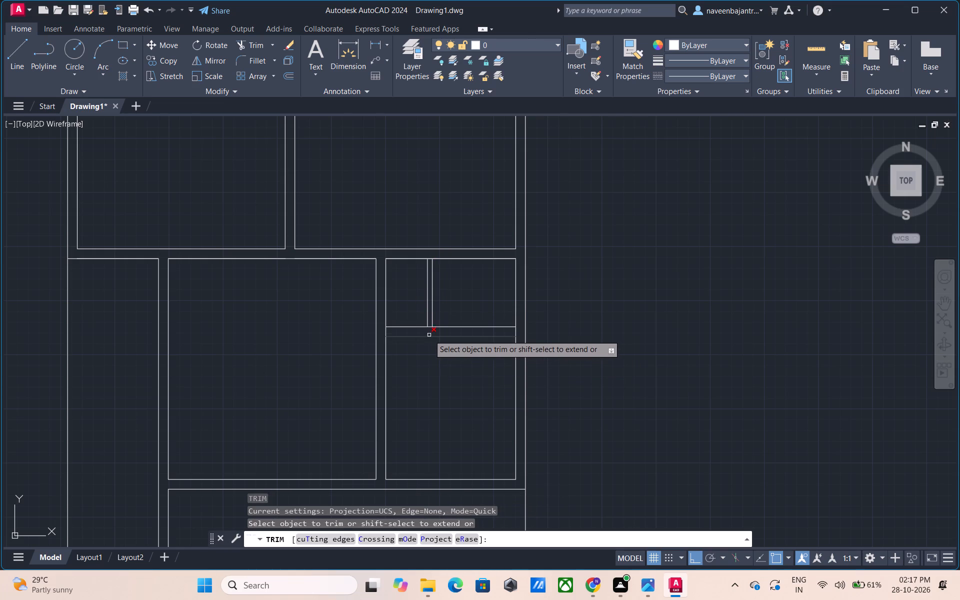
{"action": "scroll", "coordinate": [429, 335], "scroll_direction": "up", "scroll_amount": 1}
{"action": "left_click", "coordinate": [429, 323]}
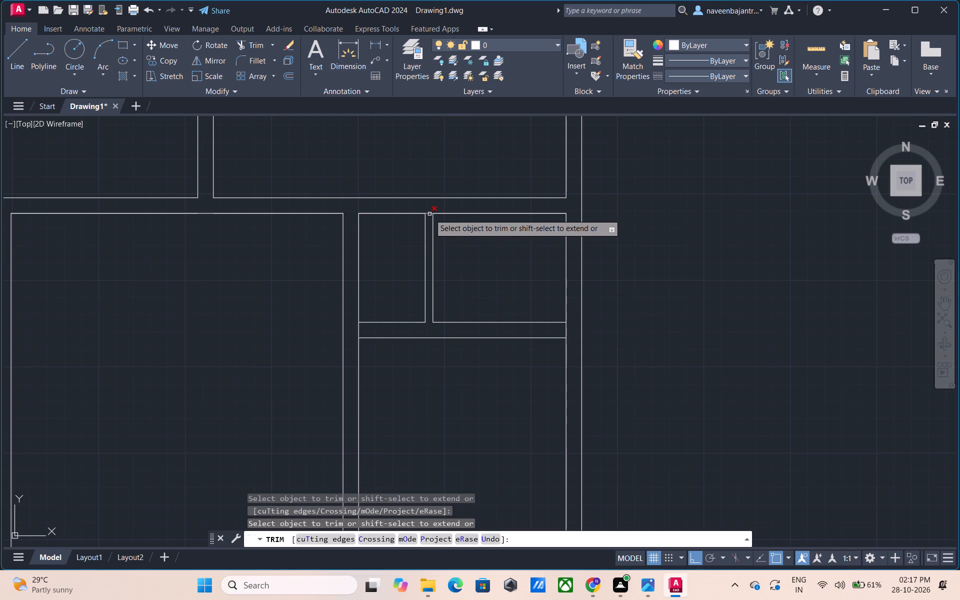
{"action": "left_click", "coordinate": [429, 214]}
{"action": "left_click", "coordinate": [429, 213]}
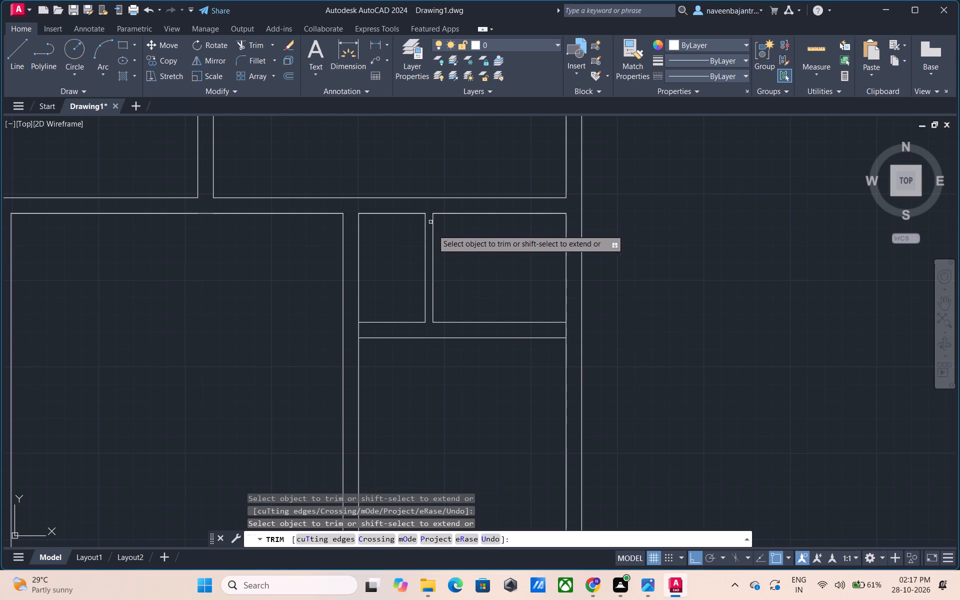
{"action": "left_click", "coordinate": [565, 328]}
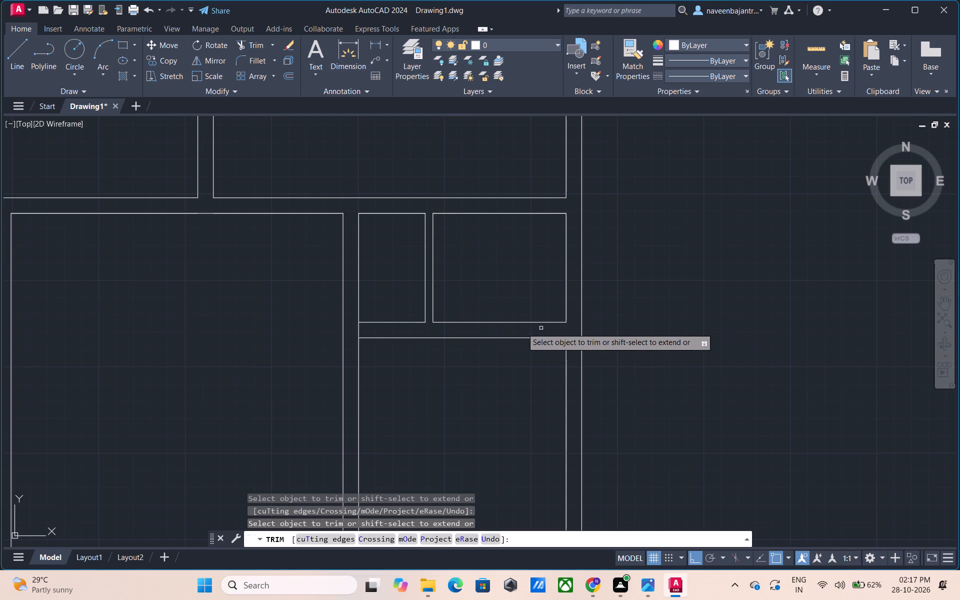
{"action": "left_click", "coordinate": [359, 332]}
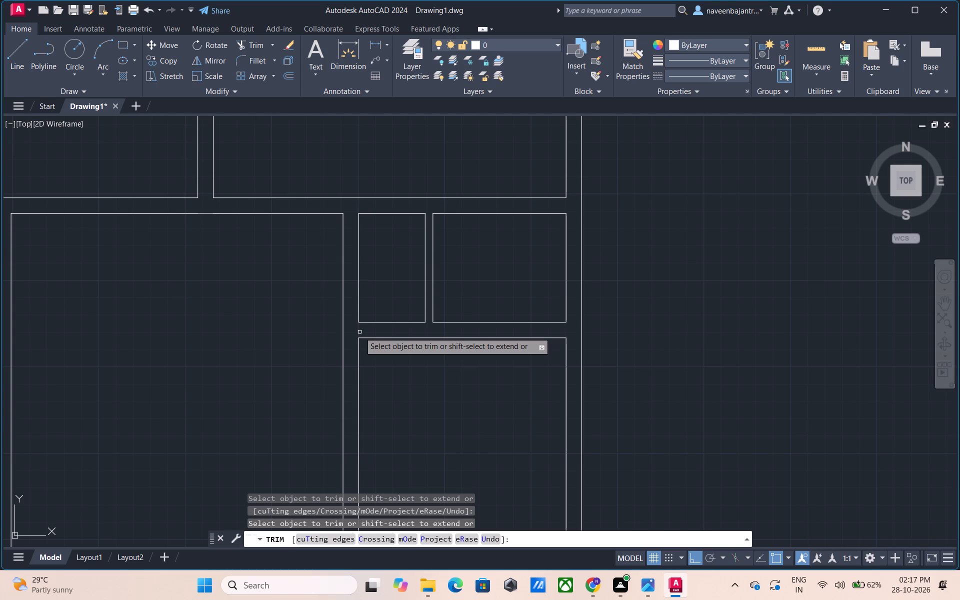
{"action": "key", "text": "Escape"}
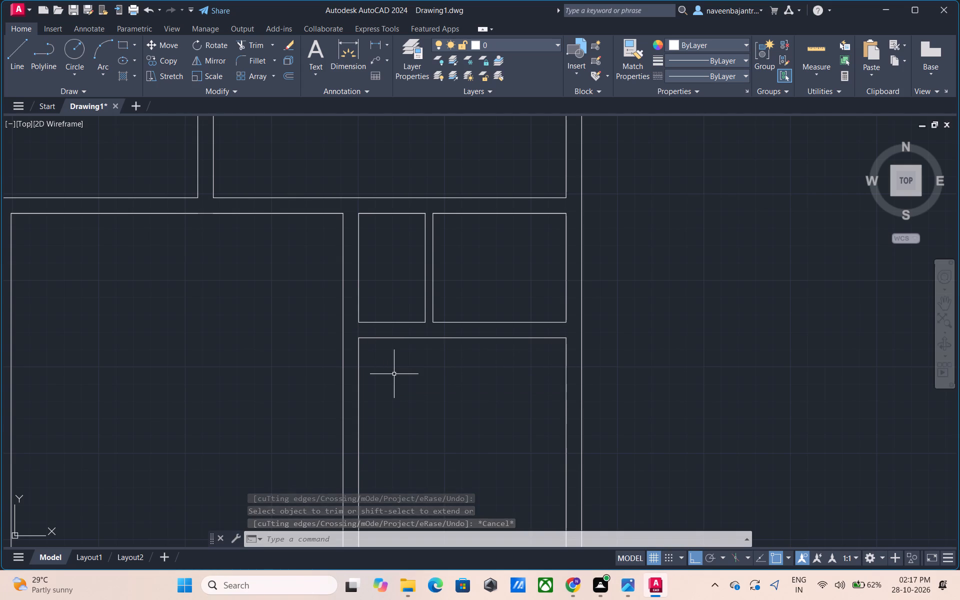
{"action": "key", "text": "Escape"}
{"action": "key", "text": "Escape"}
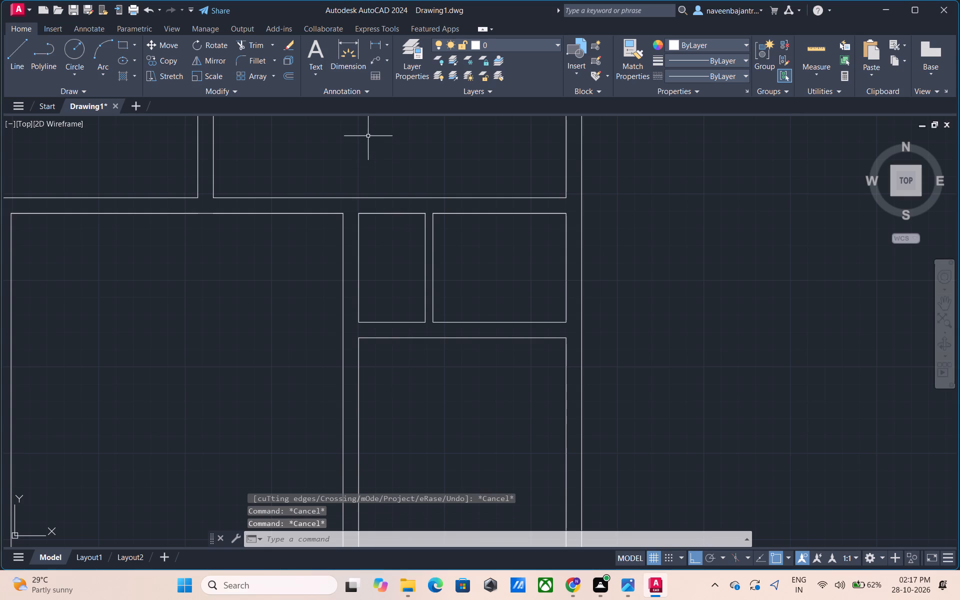
Measure the width of the small compartment left of the short partition with a trial dimension.
{"action": "left_click", "coordinate": [349, 62]}
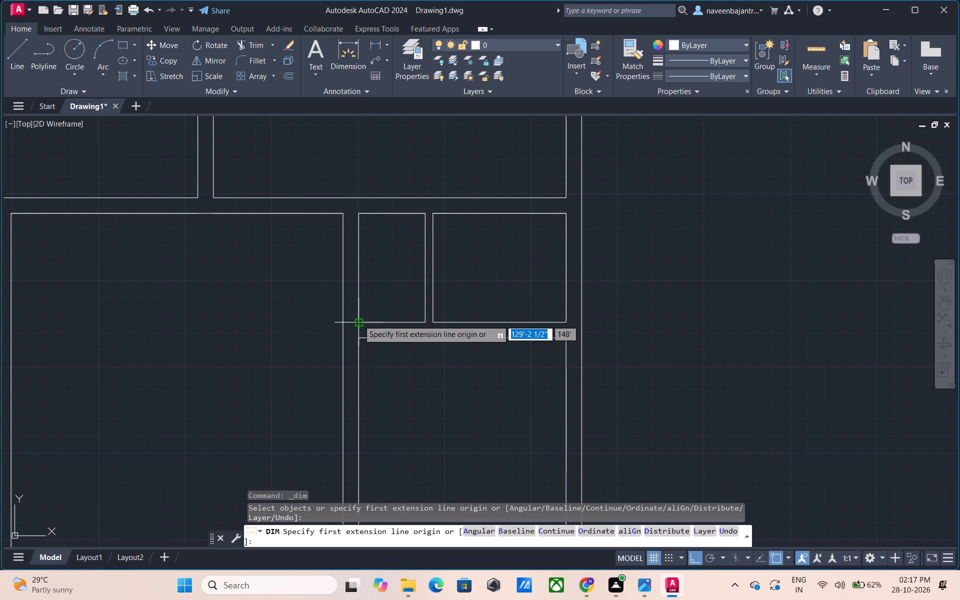
{"action": "left_click", "coordinate": [358, 320]}
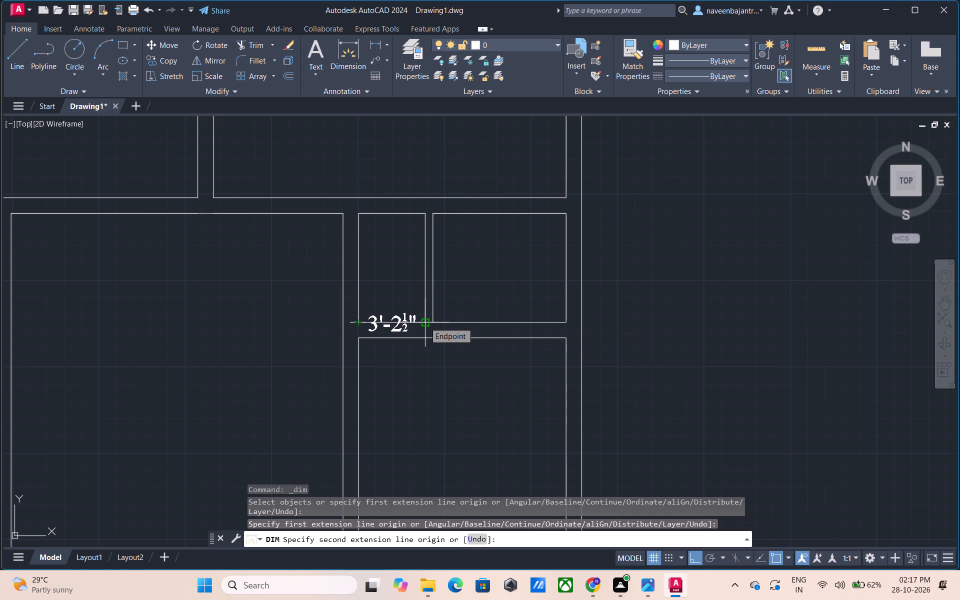
{"action": "key", "text": "Escape"}
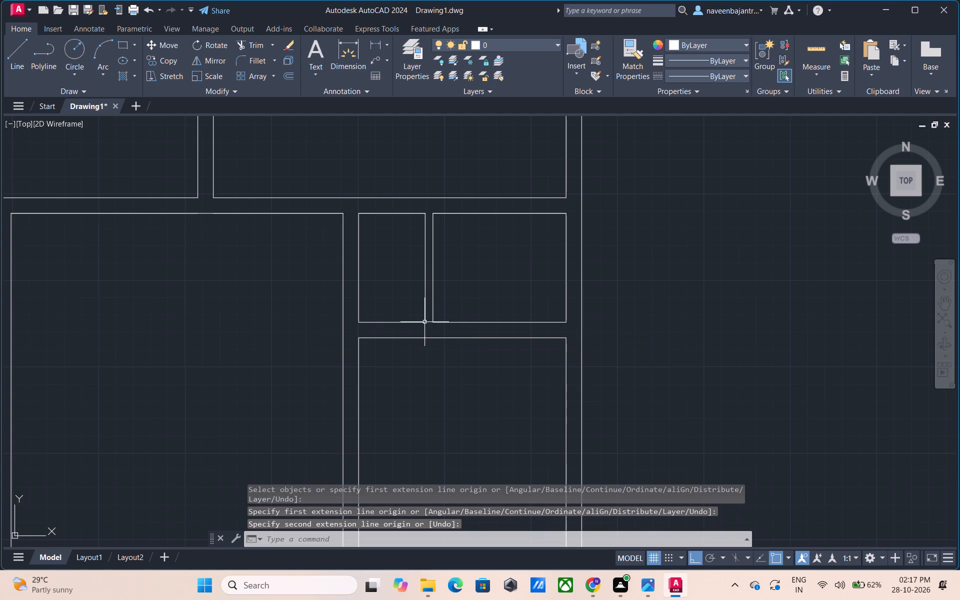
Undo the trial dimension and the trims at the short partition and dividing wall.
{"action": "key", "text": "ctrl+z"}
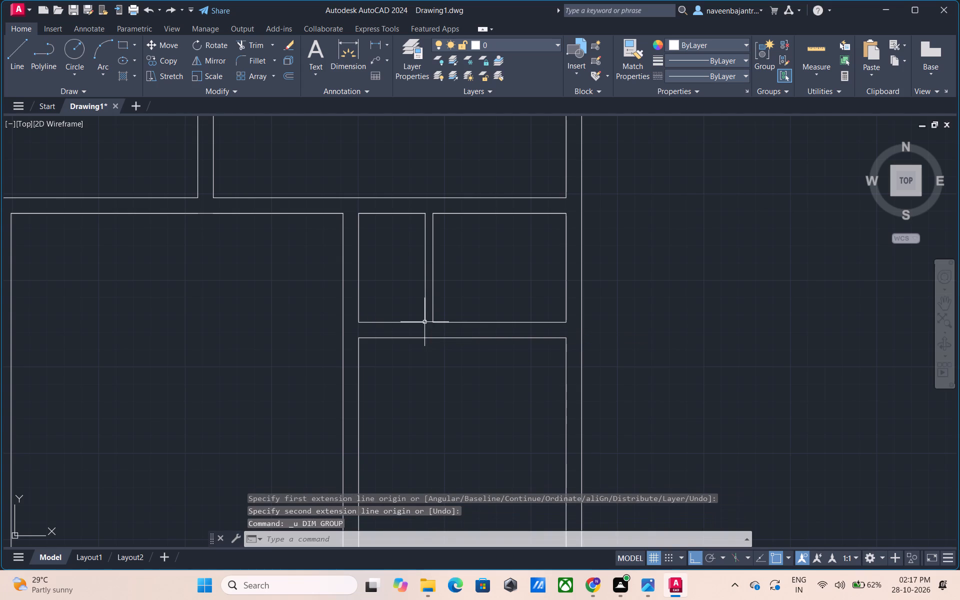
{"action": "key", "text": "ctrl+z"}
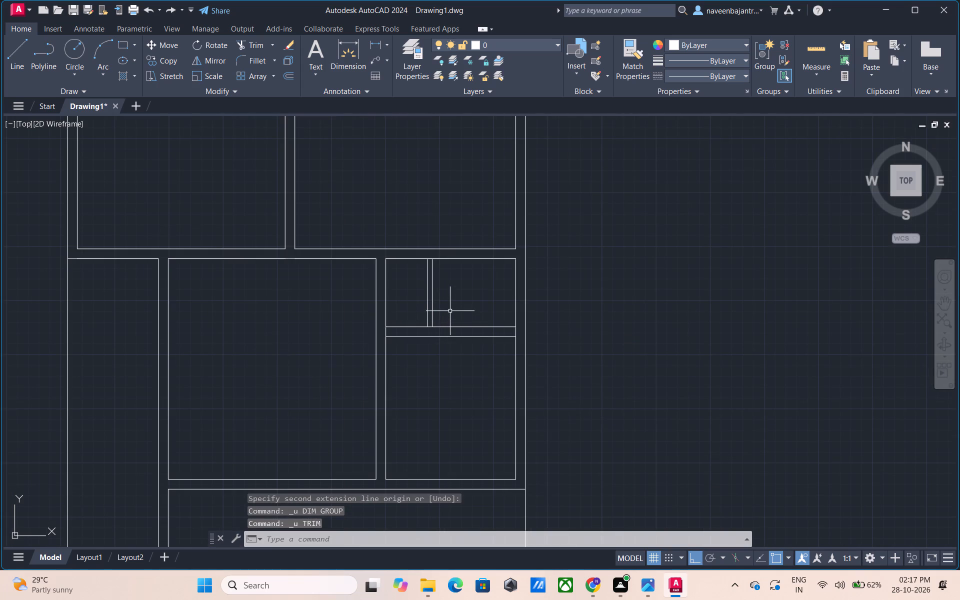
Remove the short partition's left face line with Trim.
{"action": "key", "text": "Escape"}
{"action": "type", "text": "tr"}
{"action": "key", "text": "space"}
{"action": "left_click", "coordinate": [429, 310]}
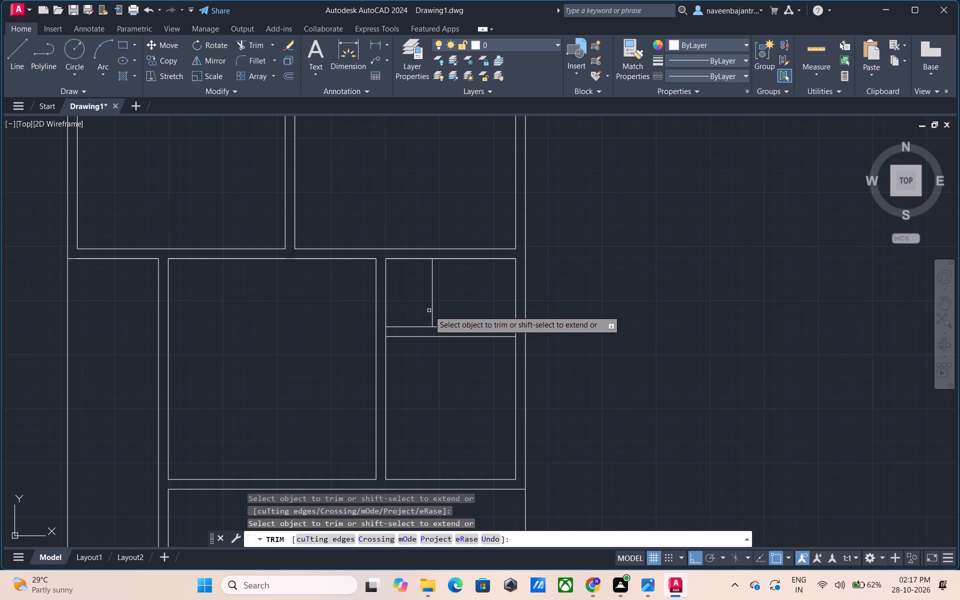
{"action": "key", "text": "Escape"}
Offset the short vertical partition line 6" to the left to give the partition its thickness.
{"action": "type", "text": "o 6"}
{"action": "key", "text": "shift+quotedbl"}
{"action": "key", "text": "Return"}
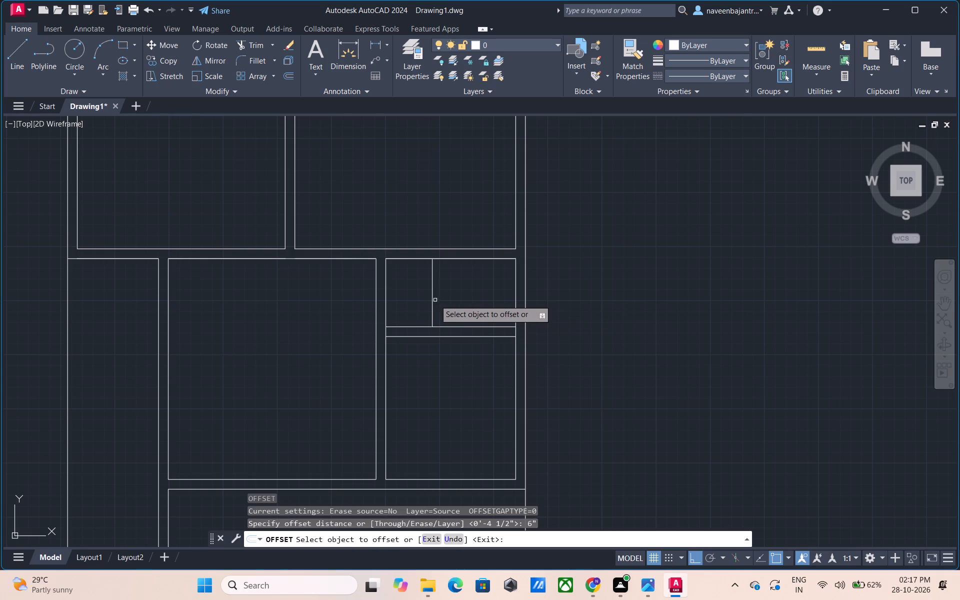
{"action": "left_click", "coordinate": [431, 299]}
{"action": "left_click", "coordinate": [419, 301]}
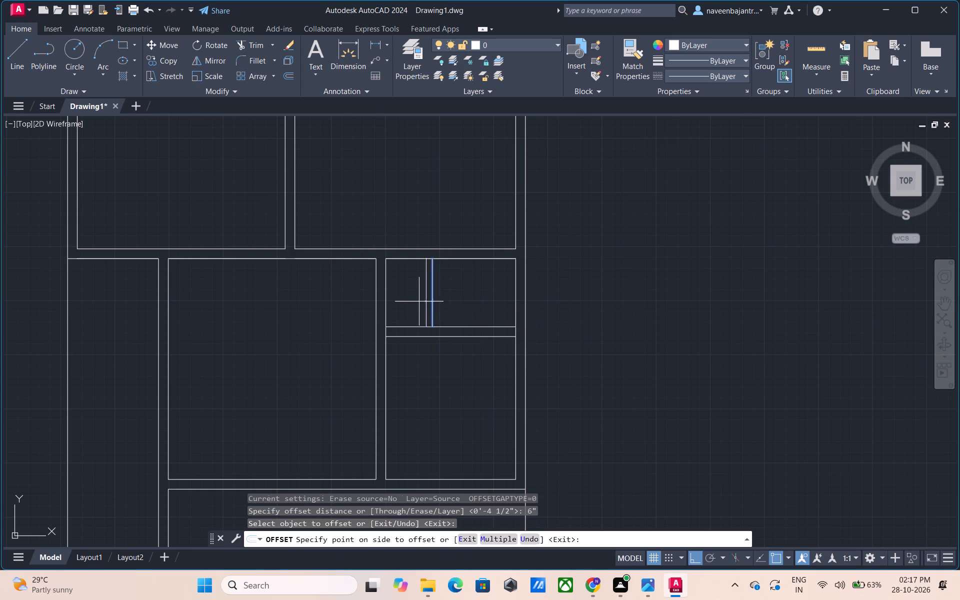
{"action": "key", "text": "Escape"}
Measure the width of the small compartment left of the 6" partition with a trial dimension.
{"action": "scroll", "coordinate": [412, 310], "scroll_direction": "up", "scroll_amount": 1}
{"action": "left_click", "coordinate": [342, 69]}
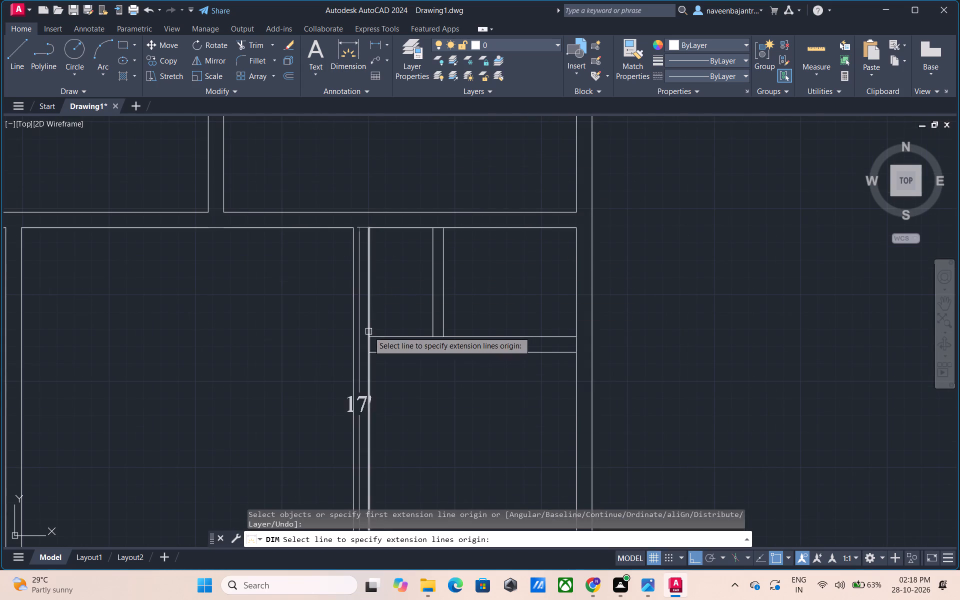
{"action": "left_click", "coordinate": [367, 336]}
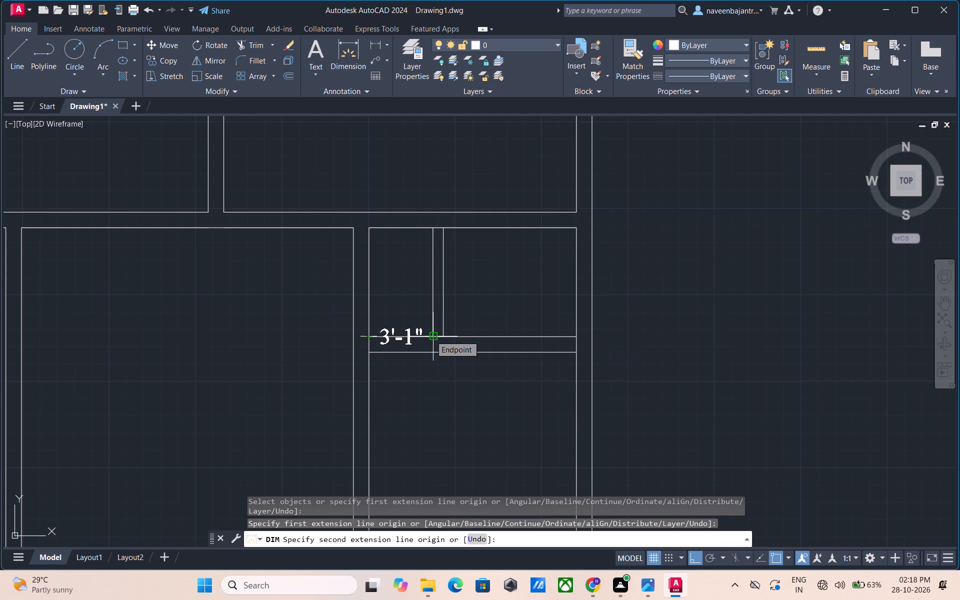
{"action": "key", "text": "Escape"}
Trim the wall lines crossing both ends of the 6" partition and both ends of the horizontal wall below the two small compartments.
{"action": "type", "text": "tr"}
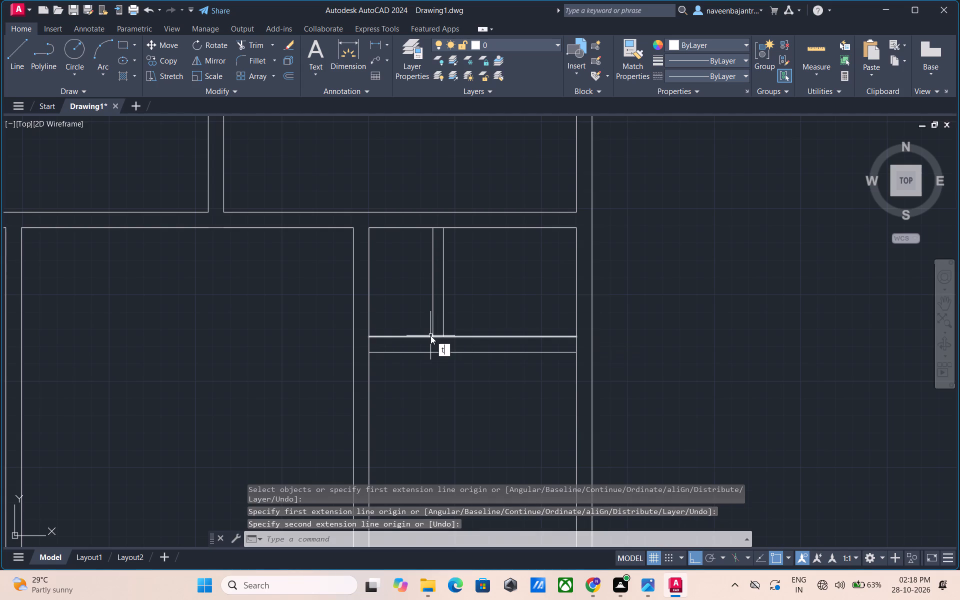
{"action": "key", "text": "space"}
{"action": "left_click", "coordinate": [436, 337]}
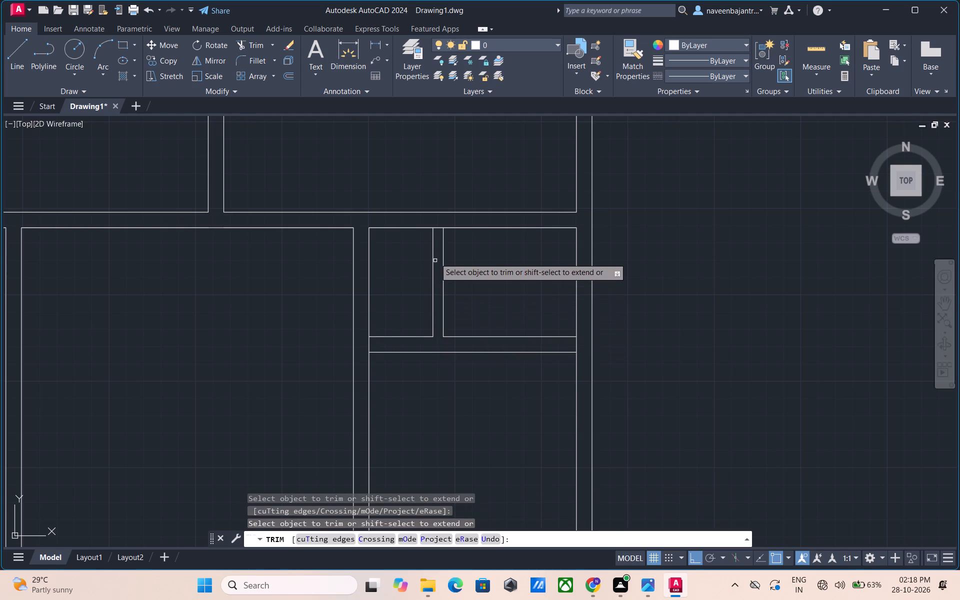
{"action": "left_click", "coordinate": [438, 229]}
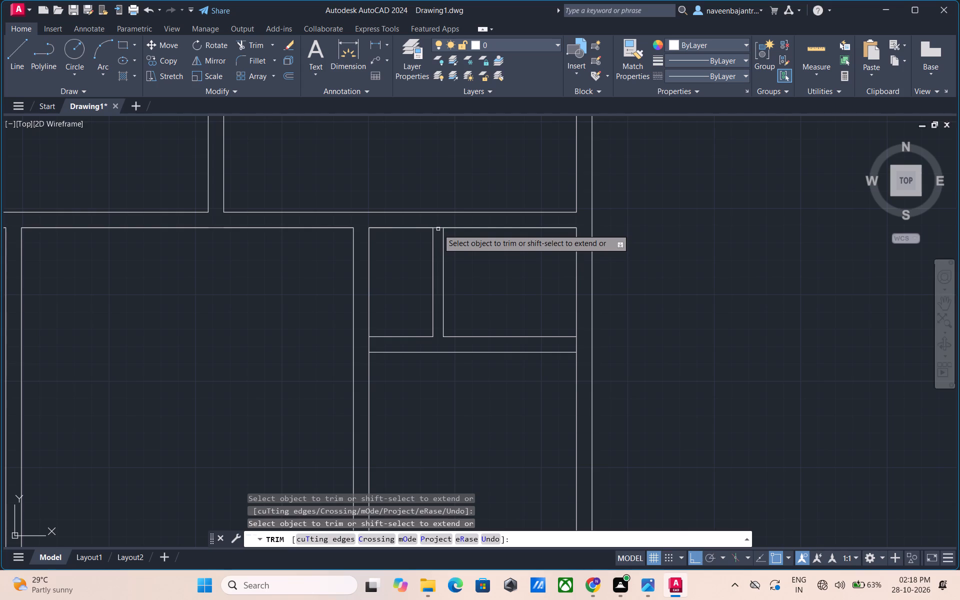
{"action": "left_click", "coordinate": [437, 228]}
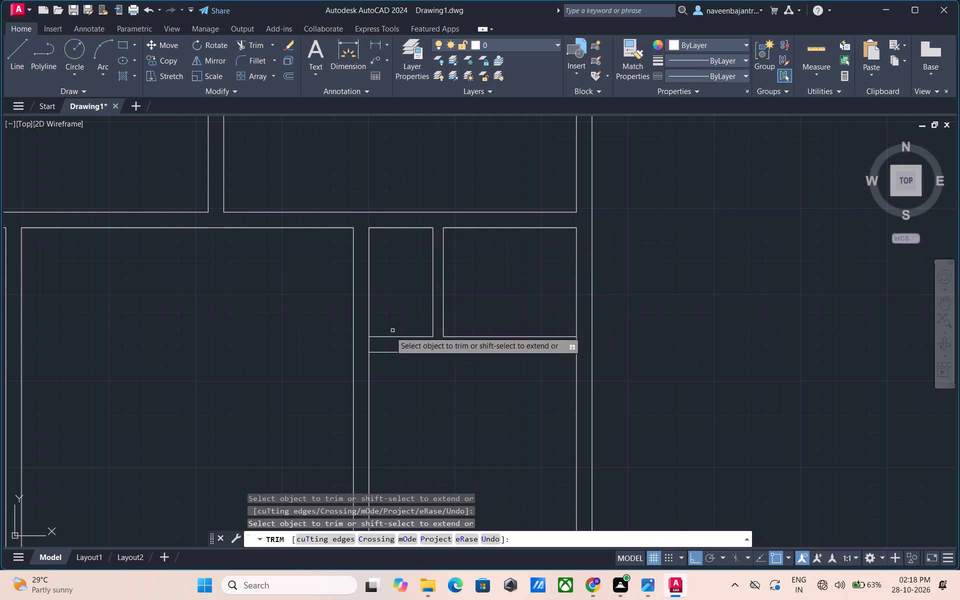
{"action": "left_click", "coordinate": [368, 343]}
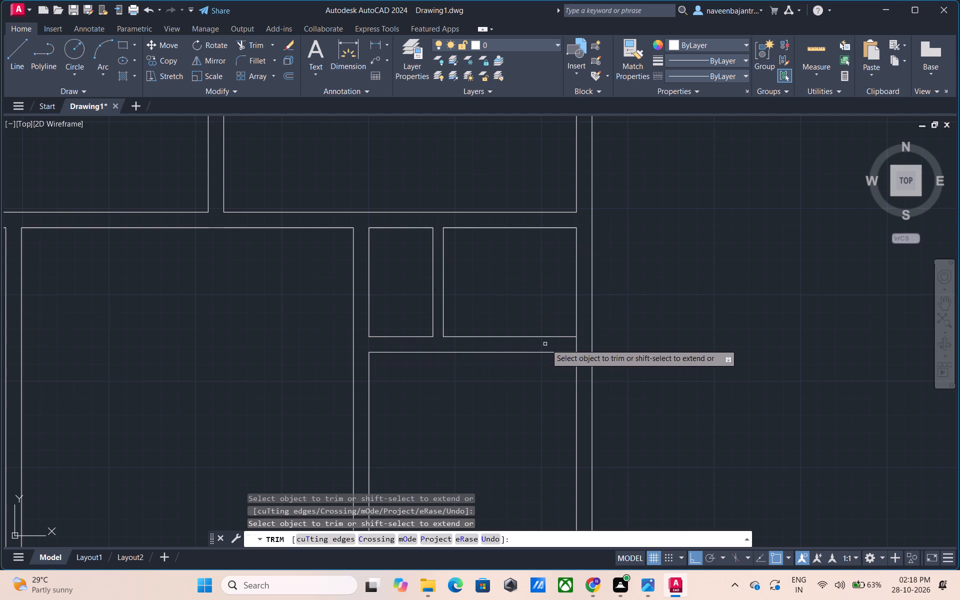
{"action": "left_click", "coordinate": [578, 343]}
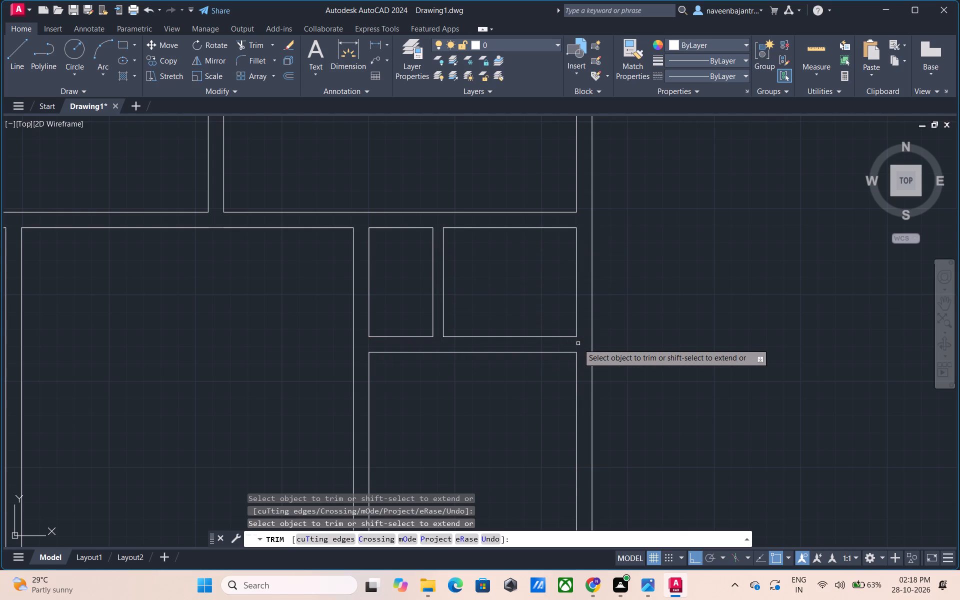
{"action": "key", "text": "Escape"}
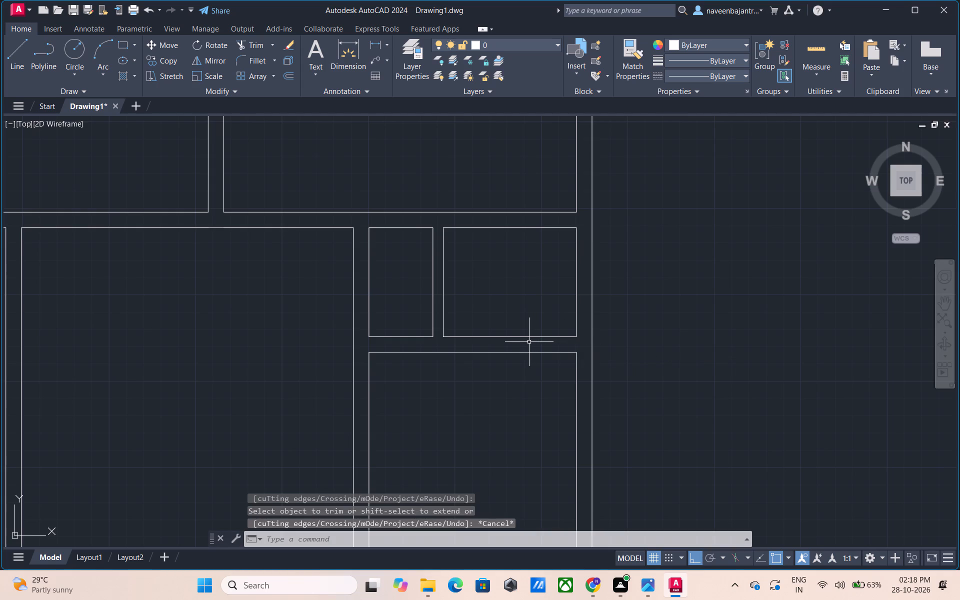
Draw a short horizontal line extending the lower wall's outer face leftward across the full thickness of the long vertical wall.
{"action": "scroll", "coordinate": [529, 342], "scroll_direction": "down", "scroll_amount": 2}
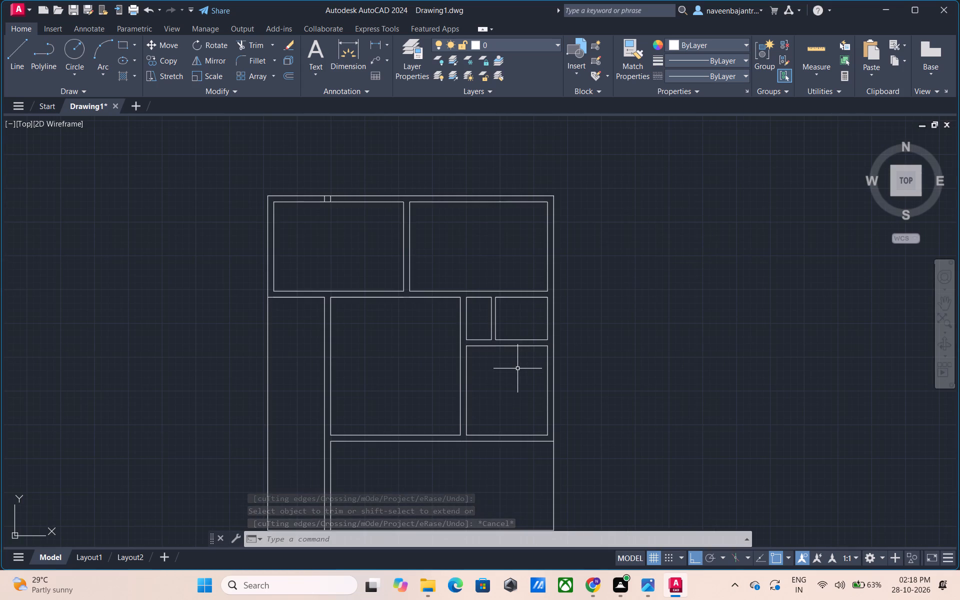
{"action": "middle_click_drag", "start_coordinate": [517, 368], "coordinate": [495, 313]}
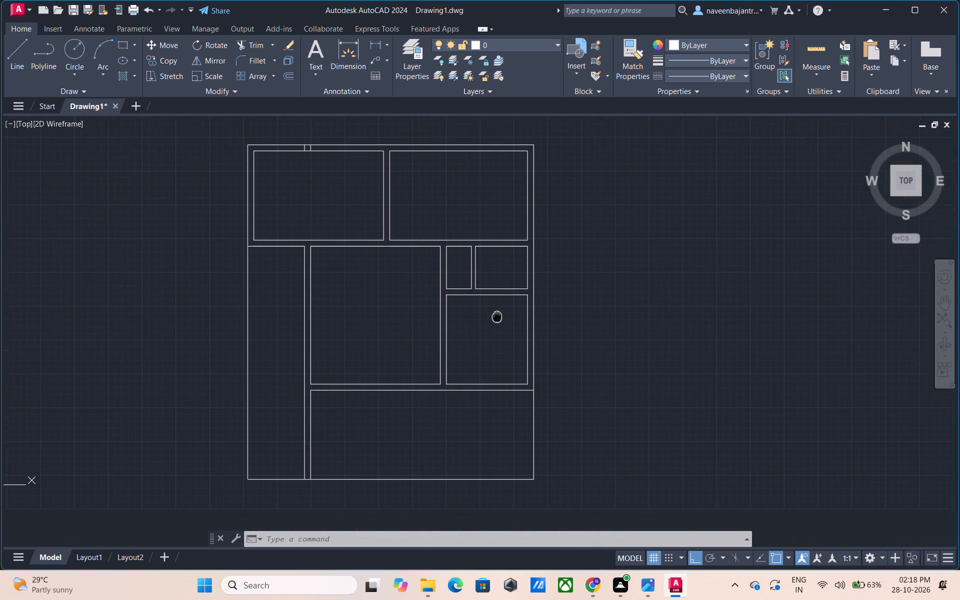
{"action": "middle_click_drag", "start_coordinate": [495, 313], "coordinate": [487, 294]}
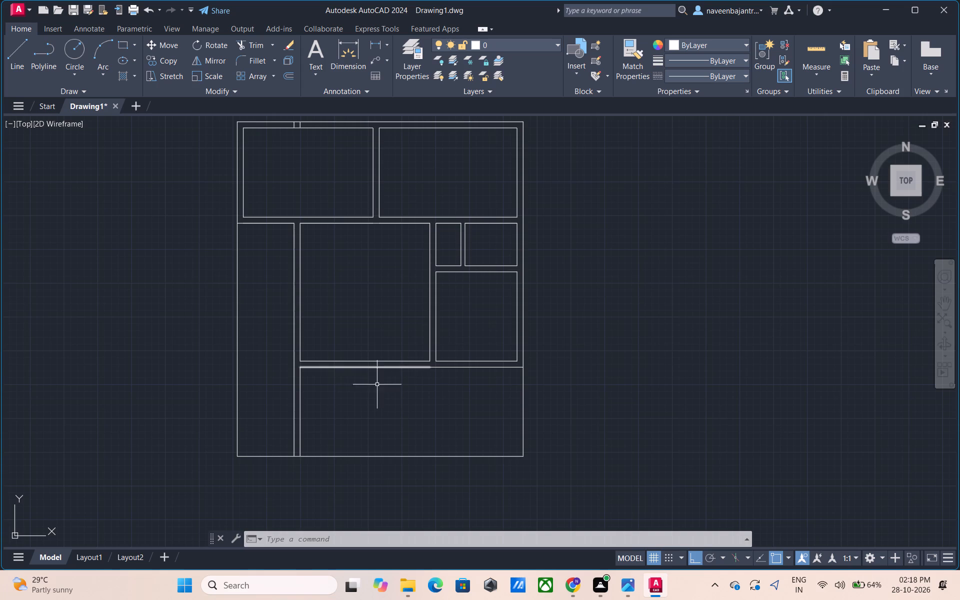
{"action": "scroll", "coordinate": [324, 400], "scroll_direction": "up", "scroll_amount": 1}
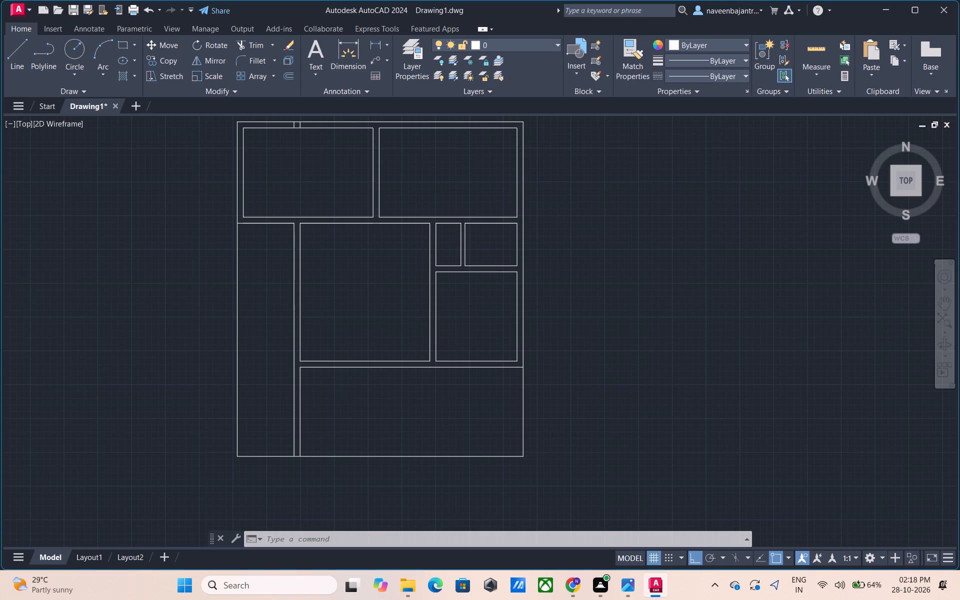
{"action": "key", "text": "Escape"}
{"action": "key", "text": "l"}
{"action": "key", "text": "space"}
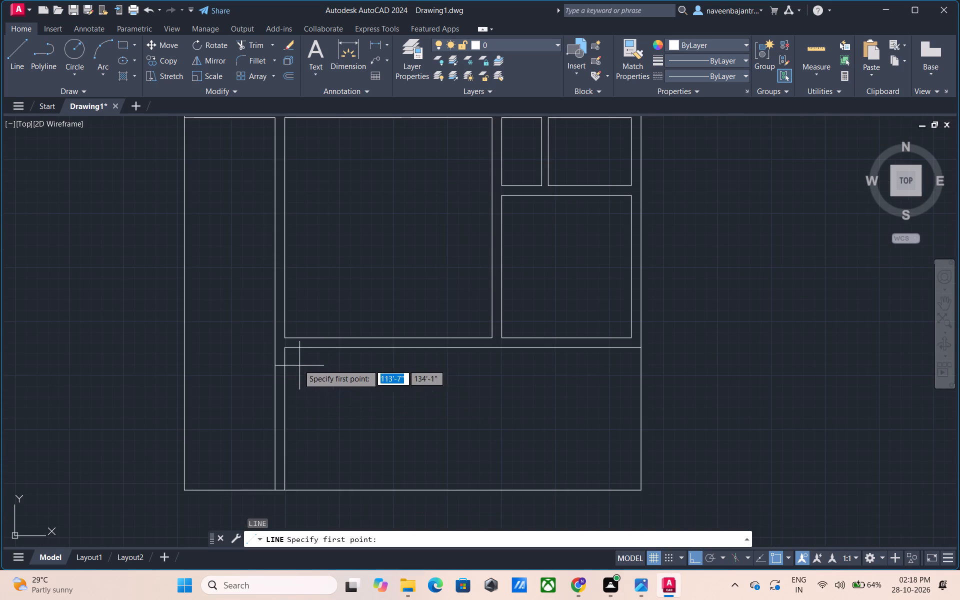
{"action": "left_click", "coordinate": [287, 348]}
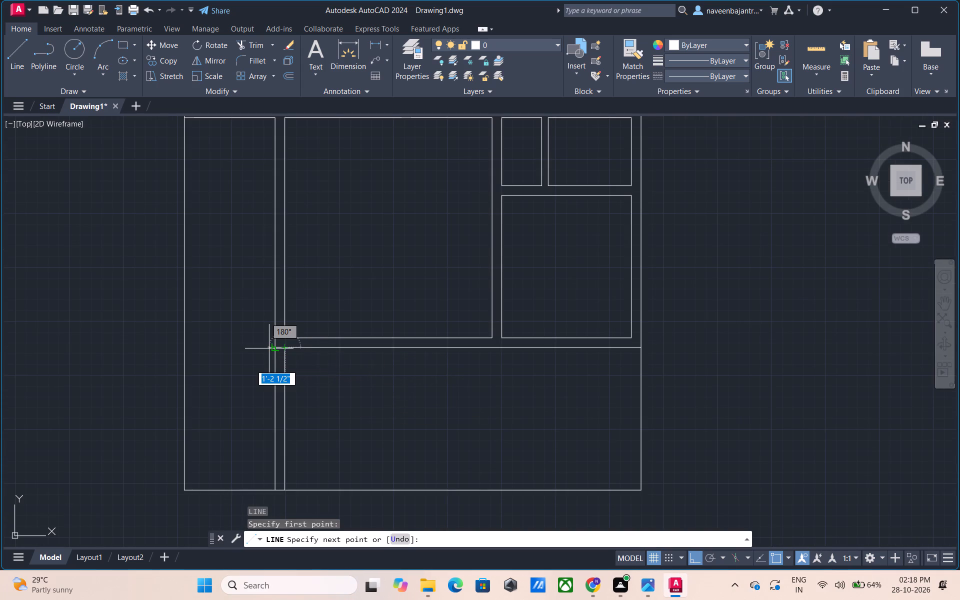
{"action": "left_click", "coordinate": [267, 348]}
{"action": "key", "text": "Escape"}
Trim both vertical wall lines below the lower horizontal wall and remove the short line's overhang to close the corner.
{"action": "type", "text": "tr"}
{"action": "key", "text": "space"}
{"action": "left_click", "coordinate": [276, 360]}
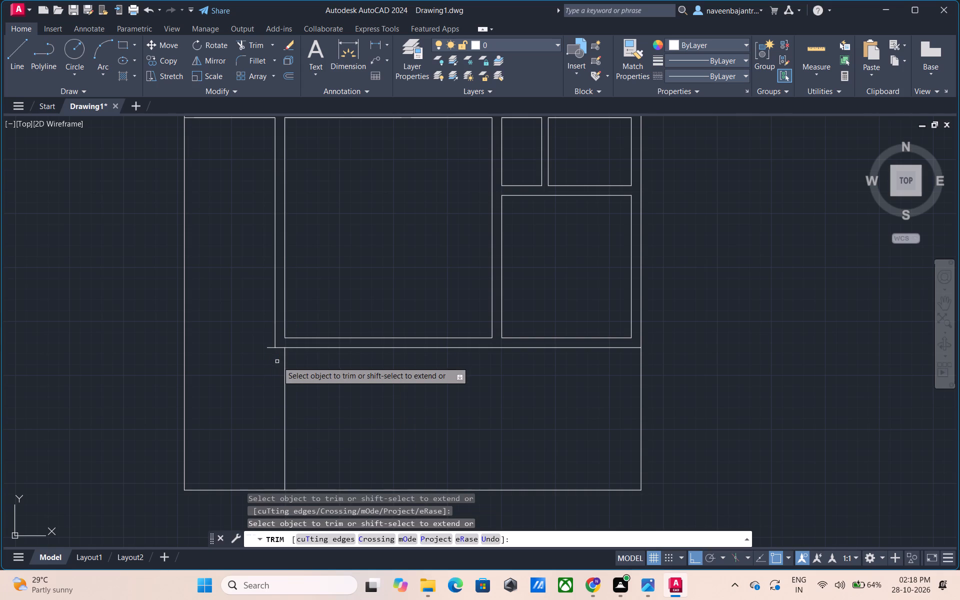
{"action": "left_click", "coordinate": [283, 367]}
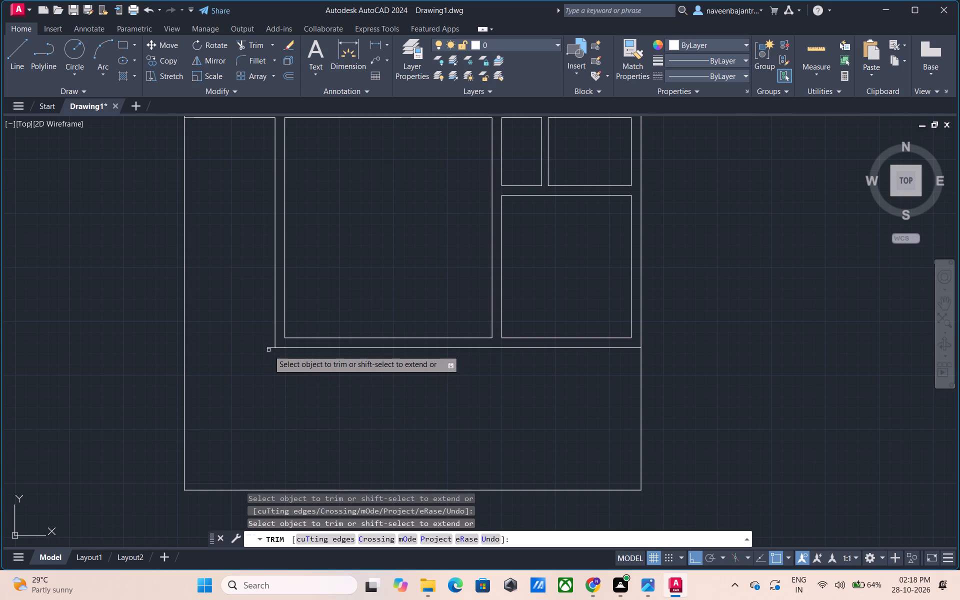
{"action": "left_click", "coordinate": [268, 348]}
{"action": "key", "text": "Escape"}
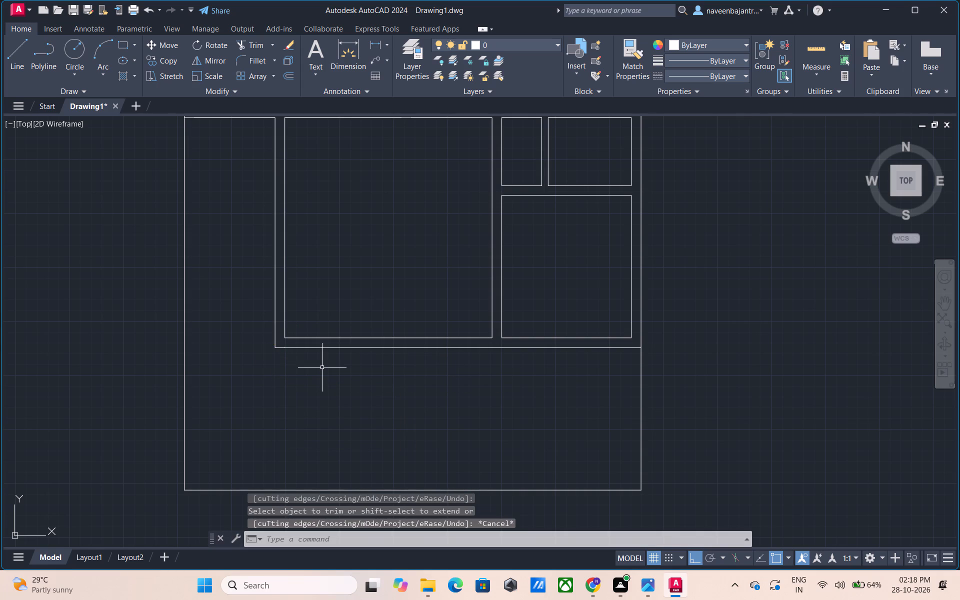
Measure the open front area's depth along the right outline, from the bottom corner to the lower wall, with a trial dimension.
{"action": "scroll", "coordinate": [322, 367], "scroll_direction": "down", "scroll_amount": 1}
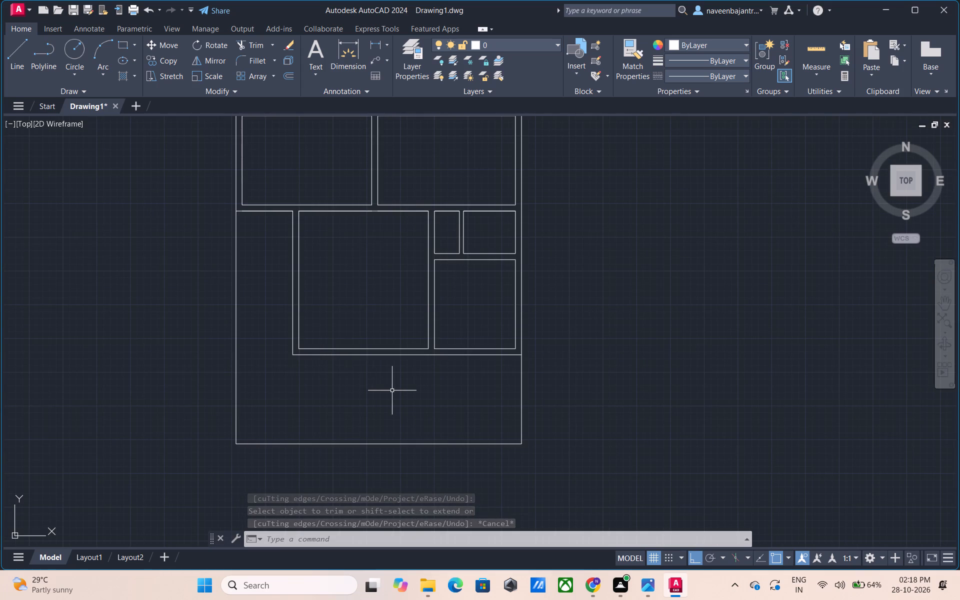
{"action": "middle_click_drag", "start_coordinate": [397, 389], "coordinate": [315, 384]}
{"action": "key", "text": "Escape"}
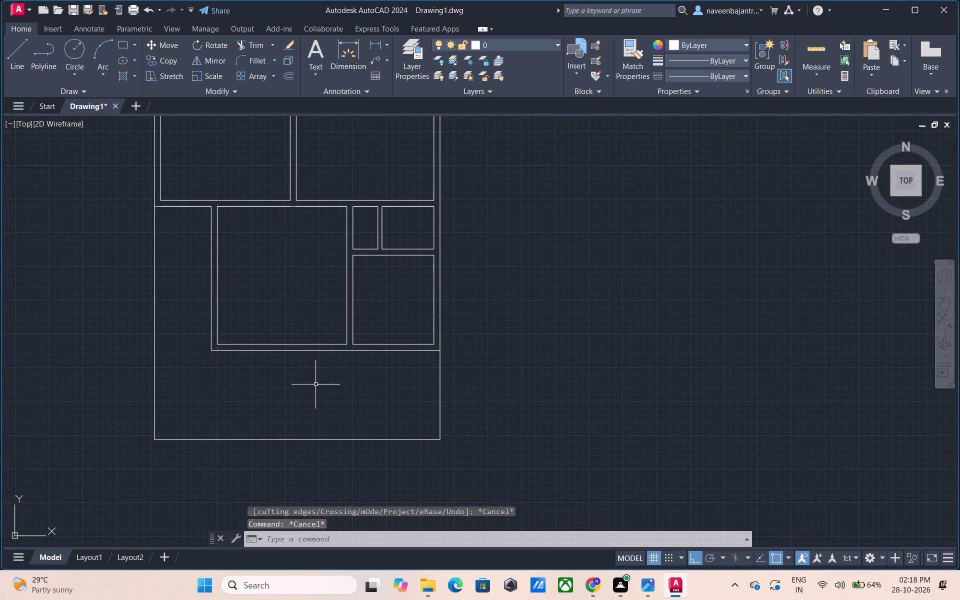
{"action": "left_click", "coordinate": [361, 51]}
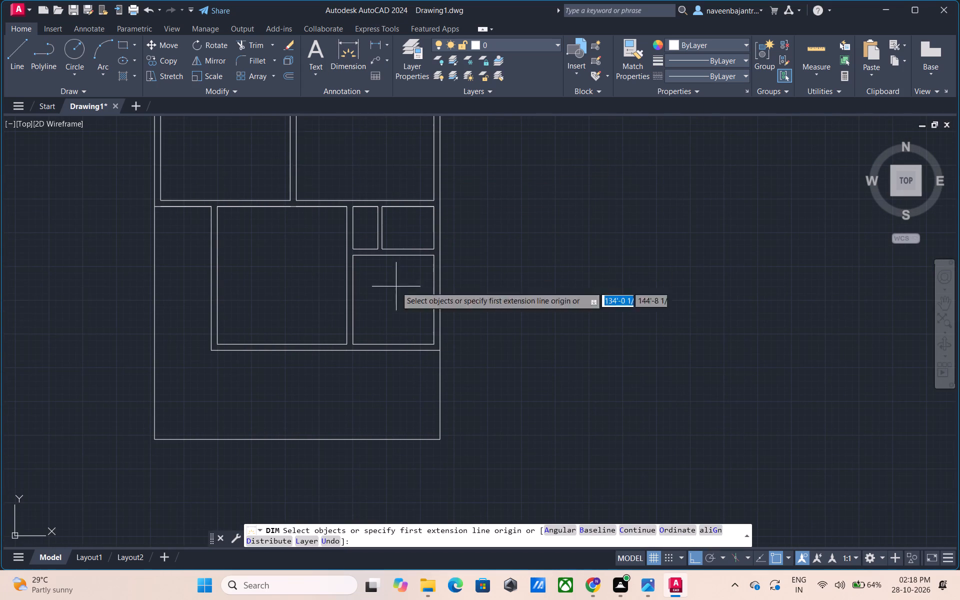
{"action": "left_click", "coordinate": [438, 438]}
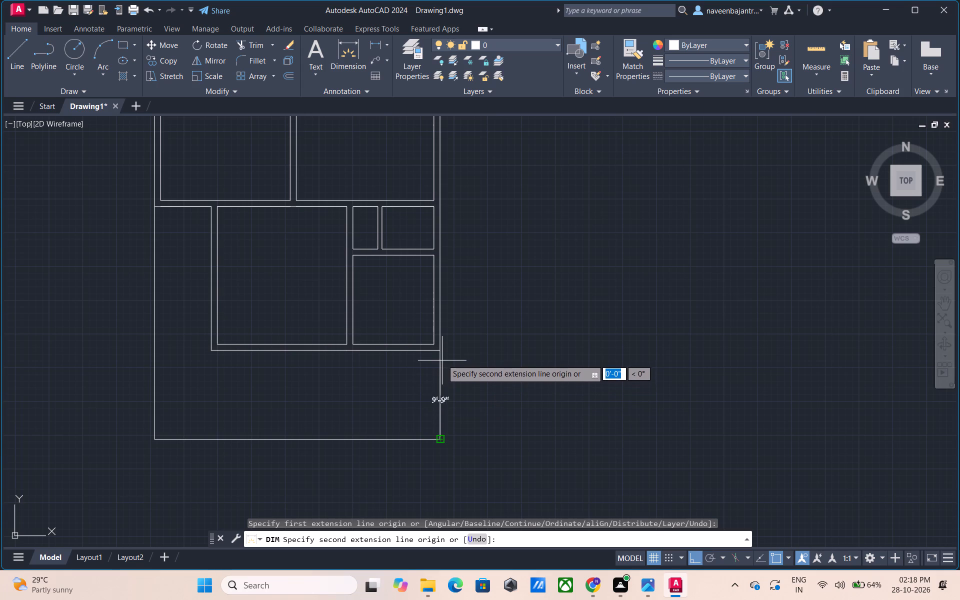
{"action": "key", "text": "Escape"}
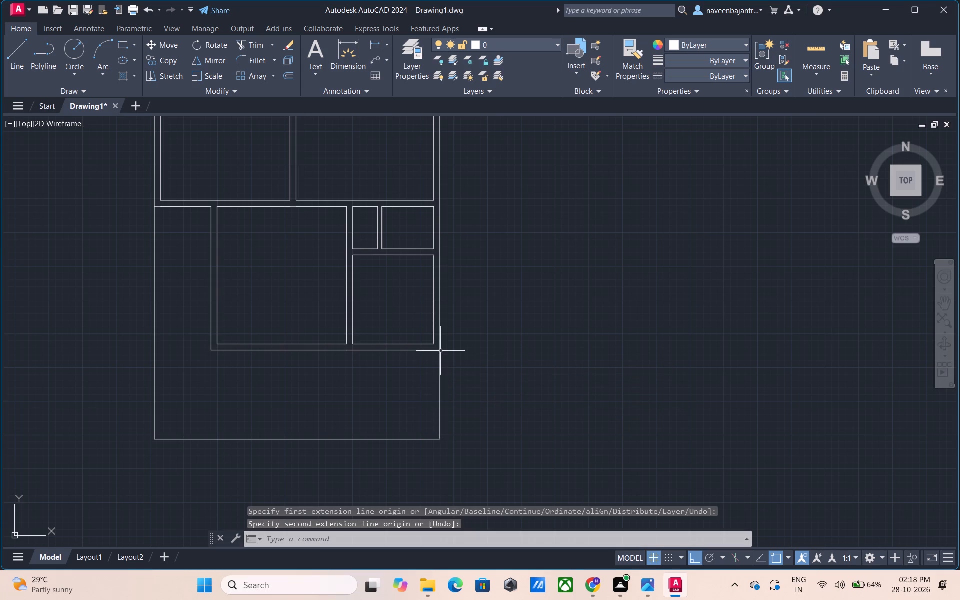
Trim away the two leftover short vertical lines inside the top exterior wall above the upper-left room.
{"action": "scroll", "coordinate": [387, 377], "scroll_direction": "down", "scroll_amount": 1}
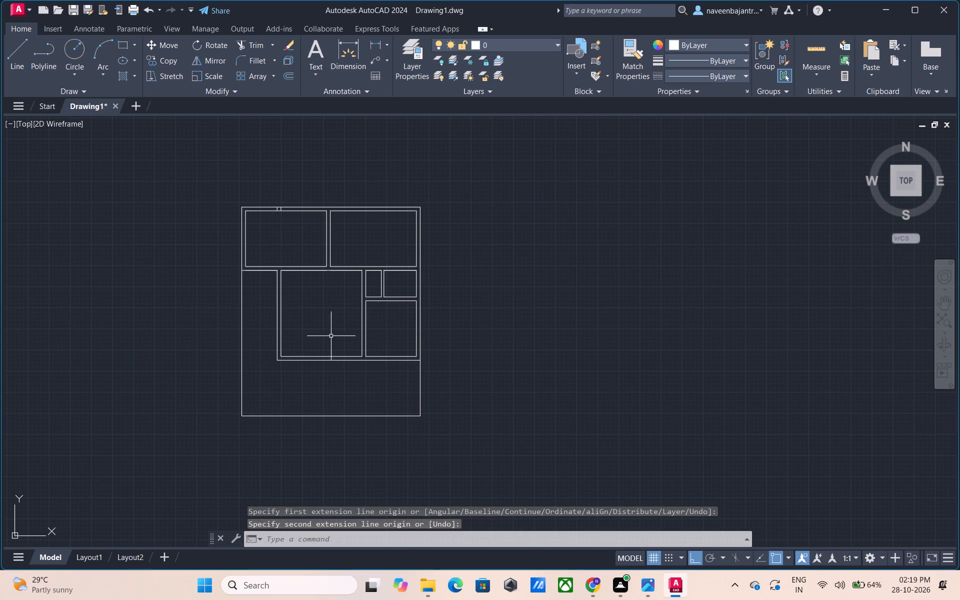
{"action": "middle_click_drag", "start_coordinate": [331, 331], "coordinate": [383, 342]}
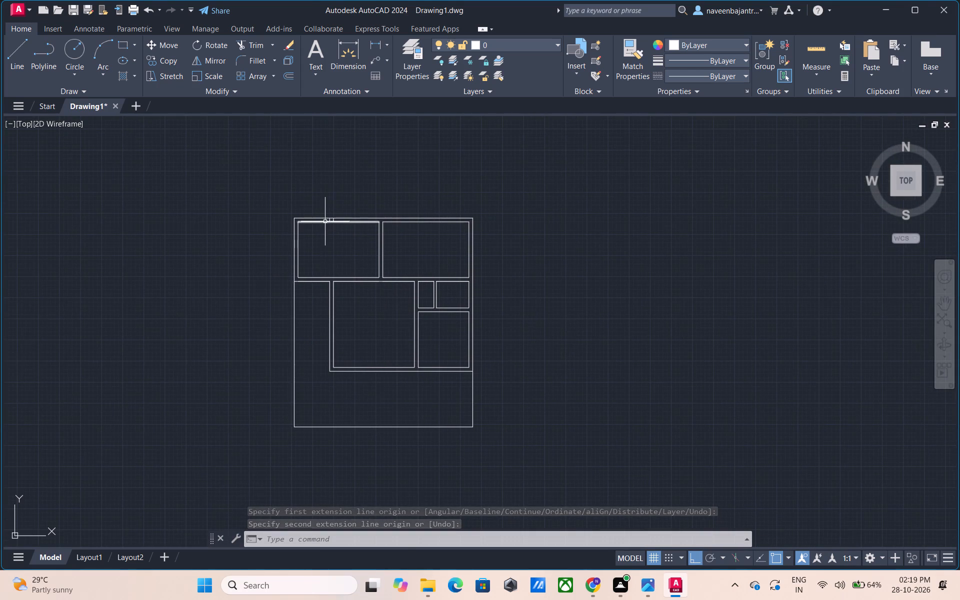
{"action": "scroll", "coordinate": [325, 221], "scroll_direction": "up", "scroll_amount": 3}
{"action": "key", "text": "Escape"}
{"action": "type", "text": "tr"}
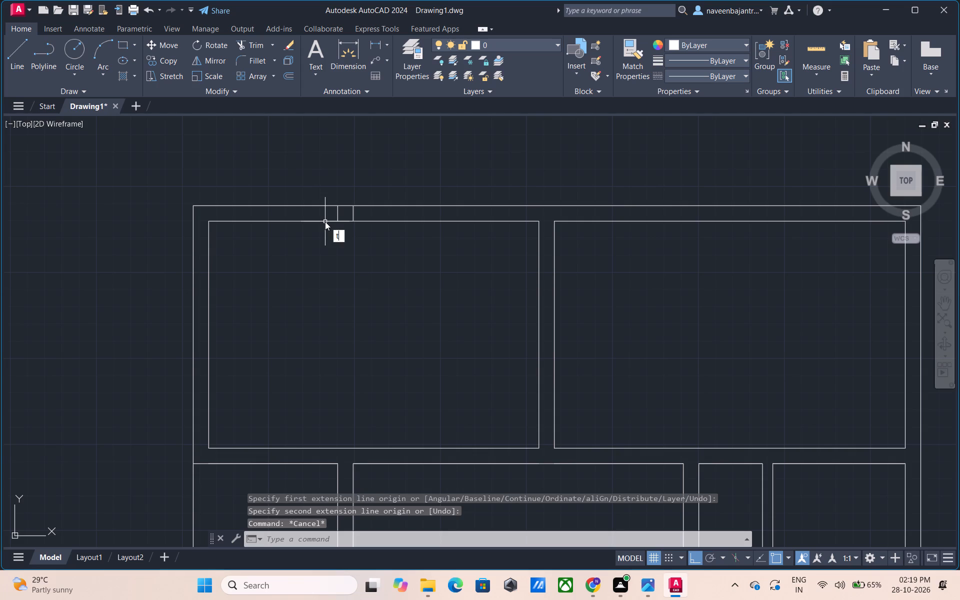
{"action": "key", "text": "space"}
{"action": "left_click", "coordinate": [336, 215]}
{"action": "left_click", "coordinate": [352, 213]}
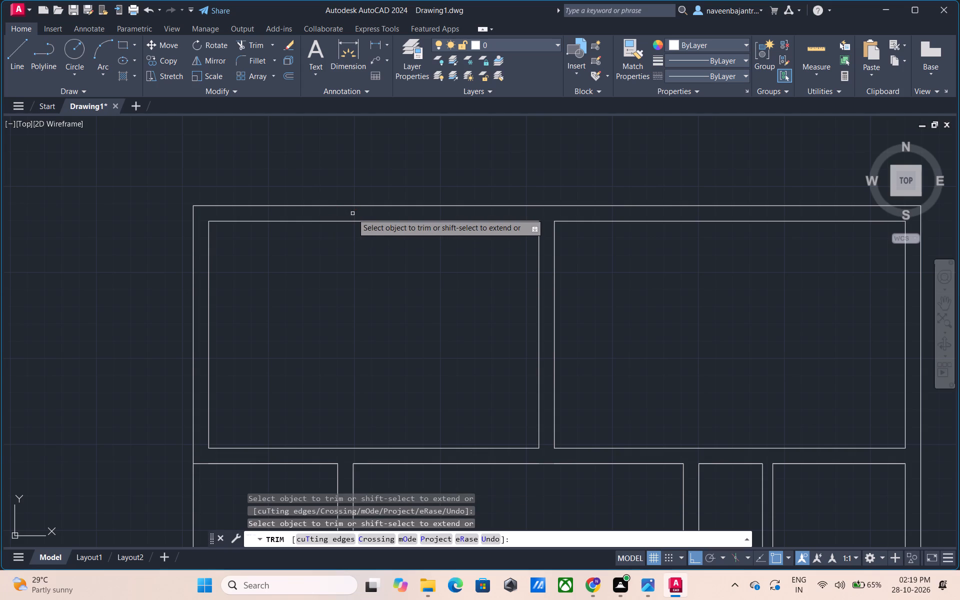
{"action": "key", "text": "Escape"}
Measure the left outline from its bottom corner up to the upper-left room's wall with a trial dimension.
{"action": "scroll", "coordinate": [347, 232], "scroll_direction": "down", "scroll_amount": 2}
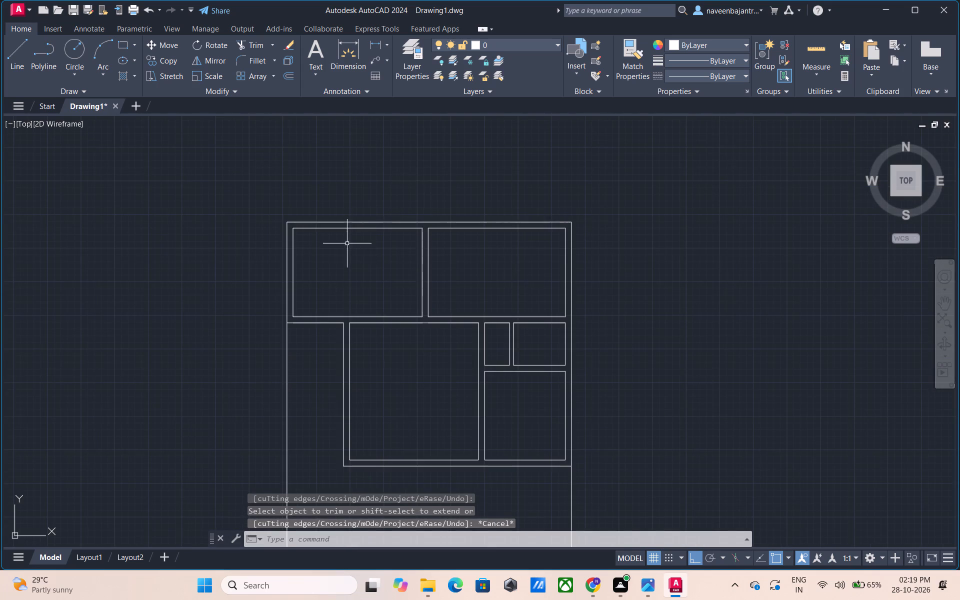
{"action": "middle_click_drag", "start_coordinate": [352, 261], "coordinate": [361, 232]}
{"action": "middle_click_drag", "start_coordinate": [368, 243], "coordinate": [369, 231]}
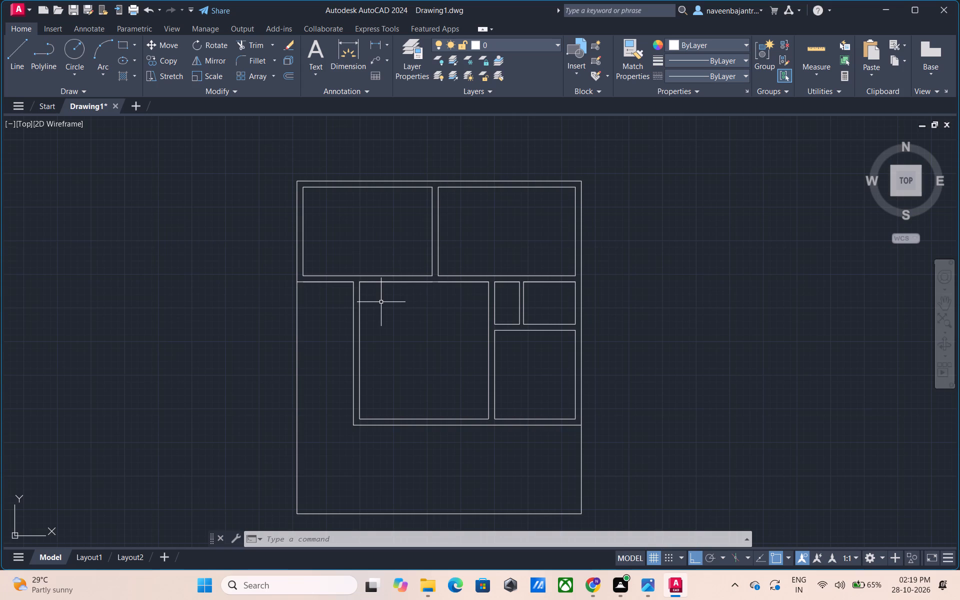
{"action": "key", "text": "Escape"}
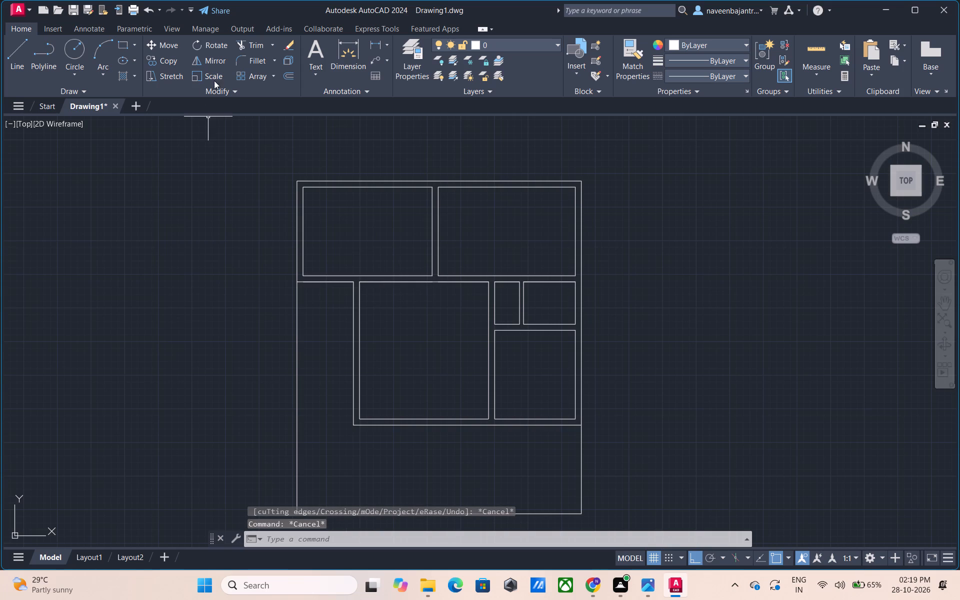
{"action": "left_click", "coordinate": [352, 51]}
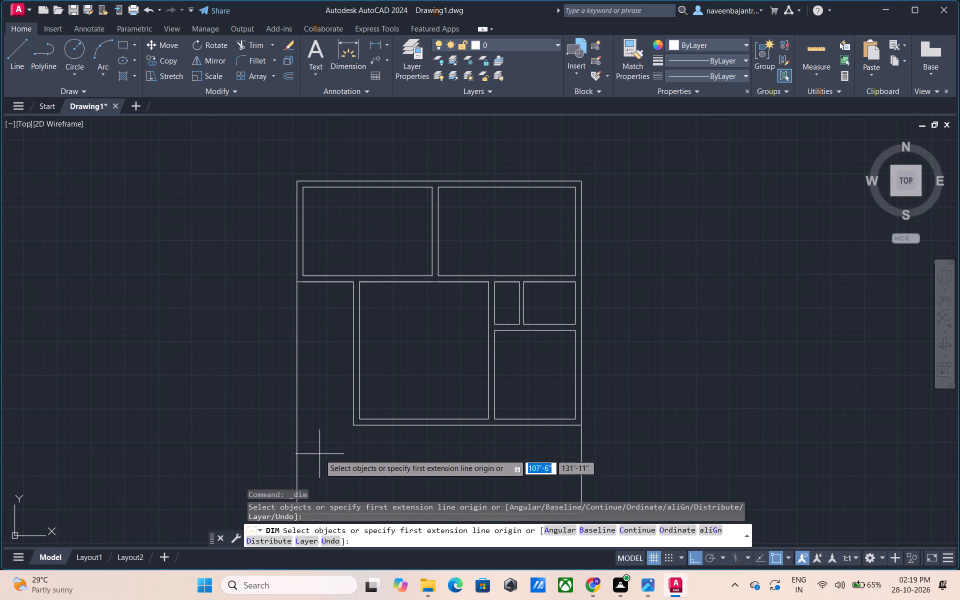
{"action": "middle_click_drag", "start_coordinate": [319, 454], "coordinate": [329, 397]}
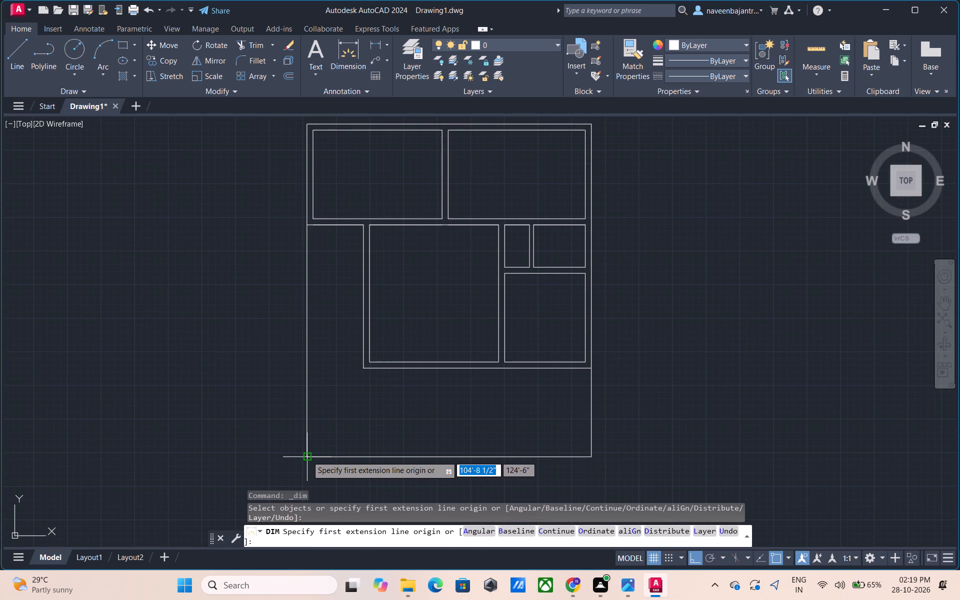
{"action": "left_click", "coordinate": [307, 456]}
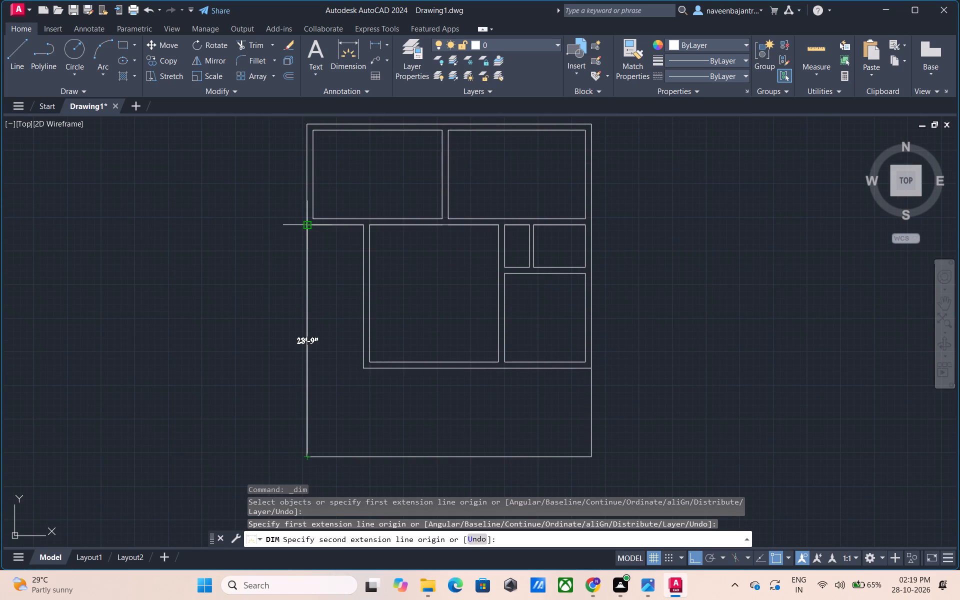
{"action": "key", "text": "Escape"}
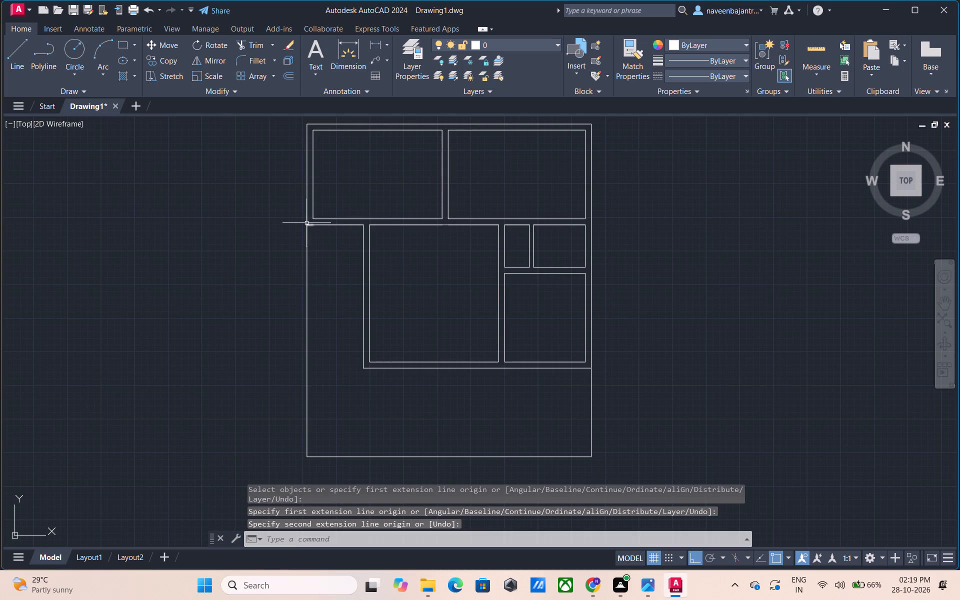
Browse the DIC COLOR GUIDE(R) color book for an object color.
{"action": "middle_click_drag", "start_coordinate": [318, 272], "coordinate": [298, 296]}
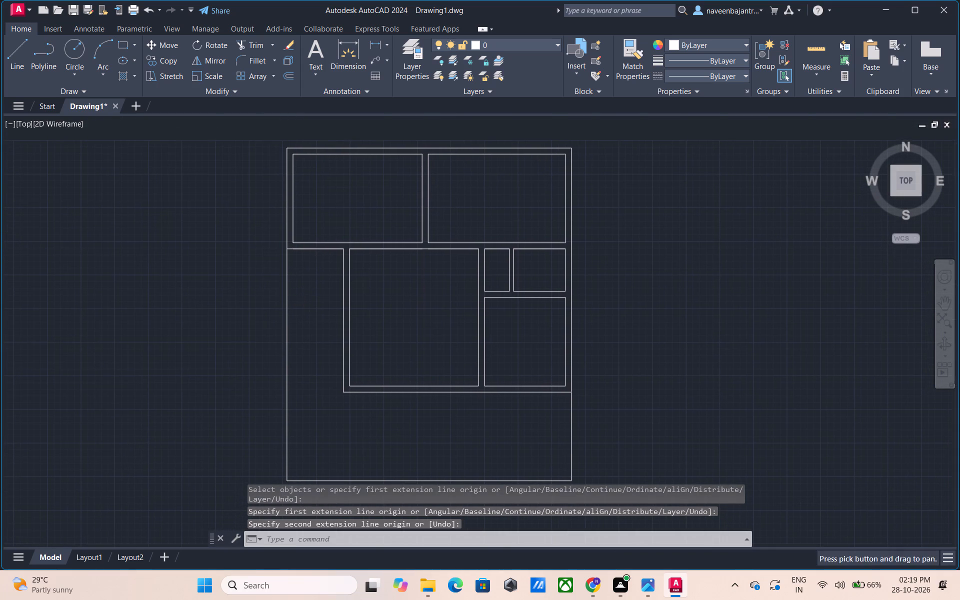
{"action": "middle_click_drag", "start_coordinate": [314, 305], "coordinate": [305, 288]}
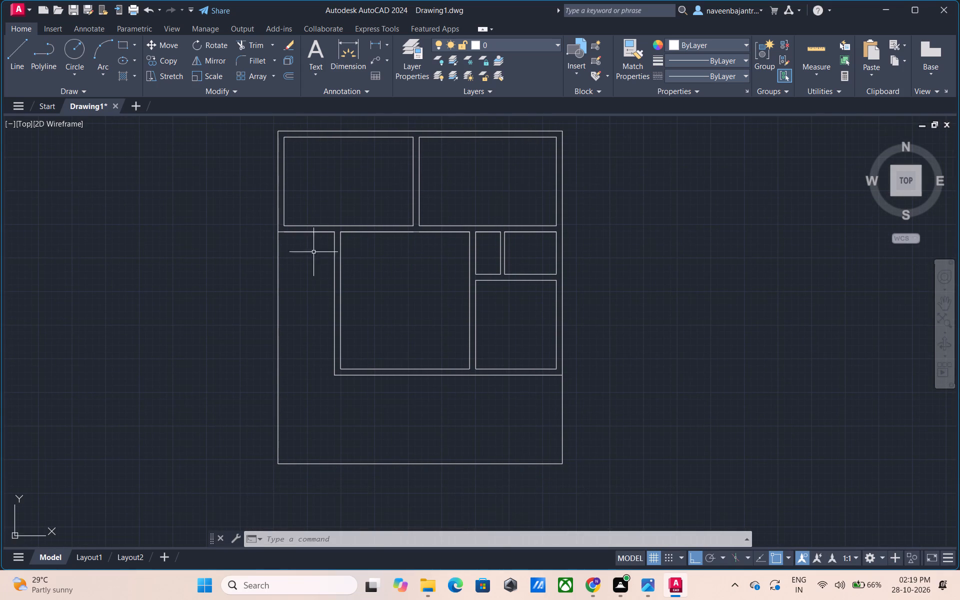
{"action": "left_click", "coordinate": [672, 46]}
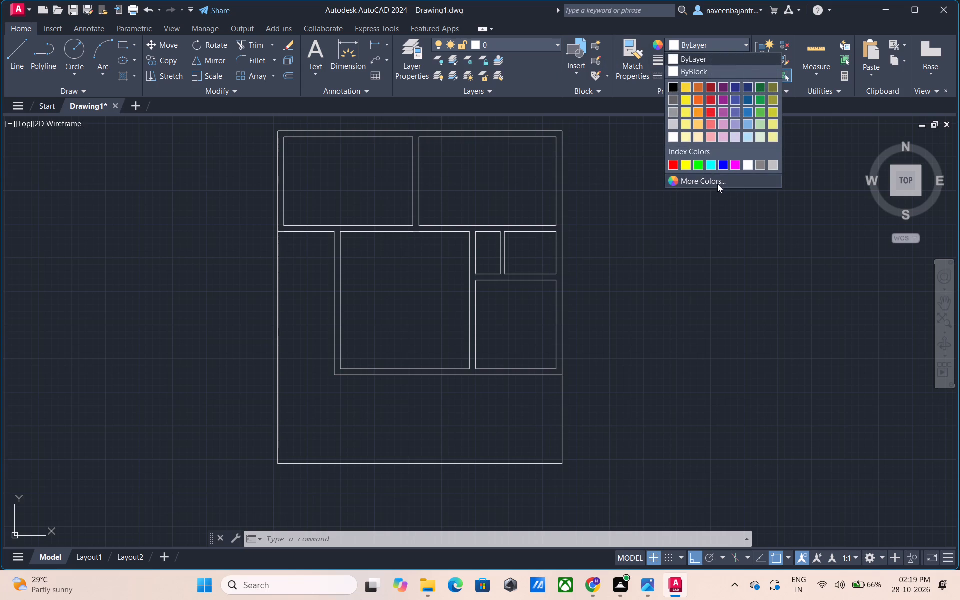
{"action": "left_click", "coordinate": [717, 184]}
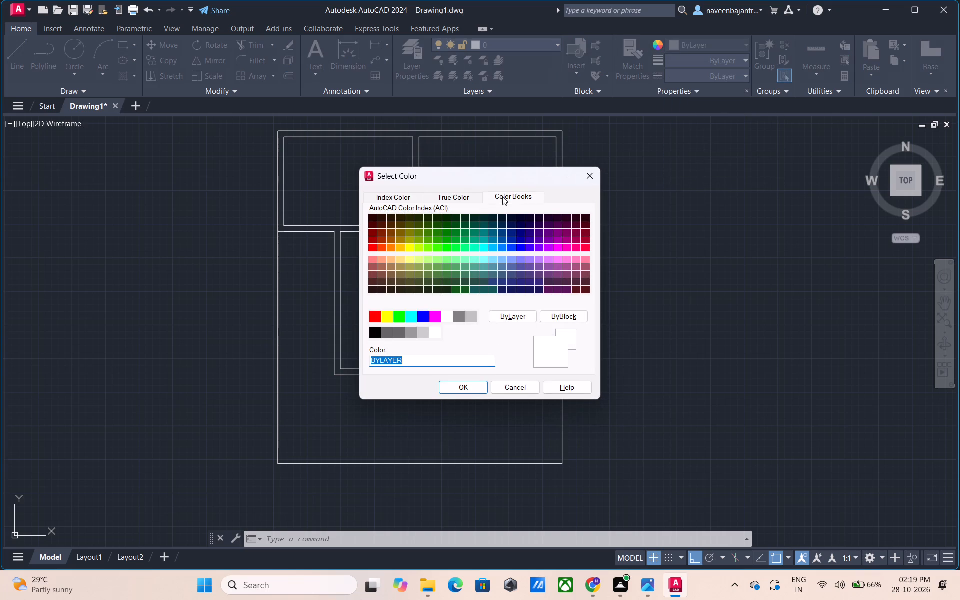
{"action": "left_click", "coordinate": [502, 196]}
{"action": "left_click", "coordinate": [511, 335]}
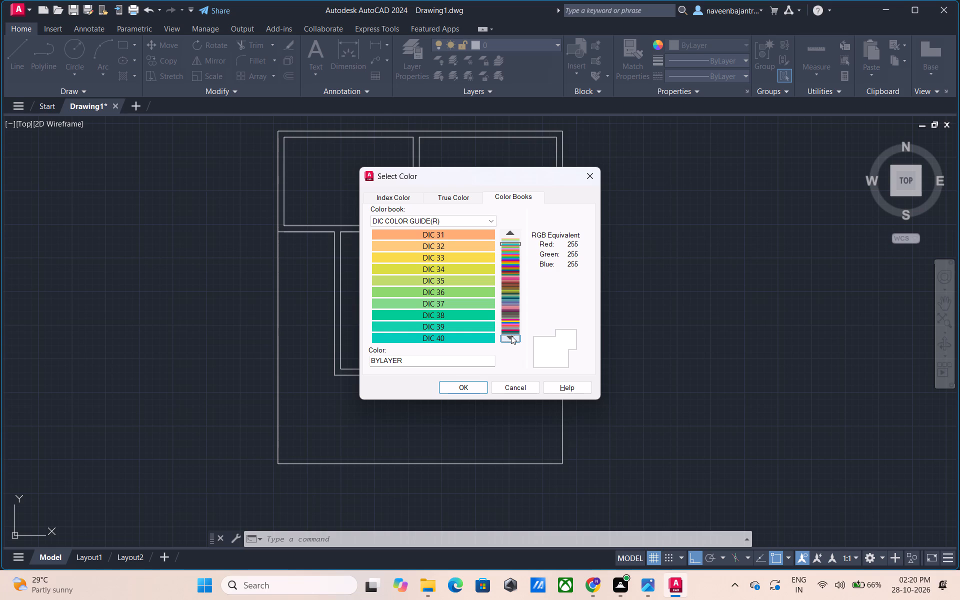
{"action": "left_click", "coordinate": [511, 335]}
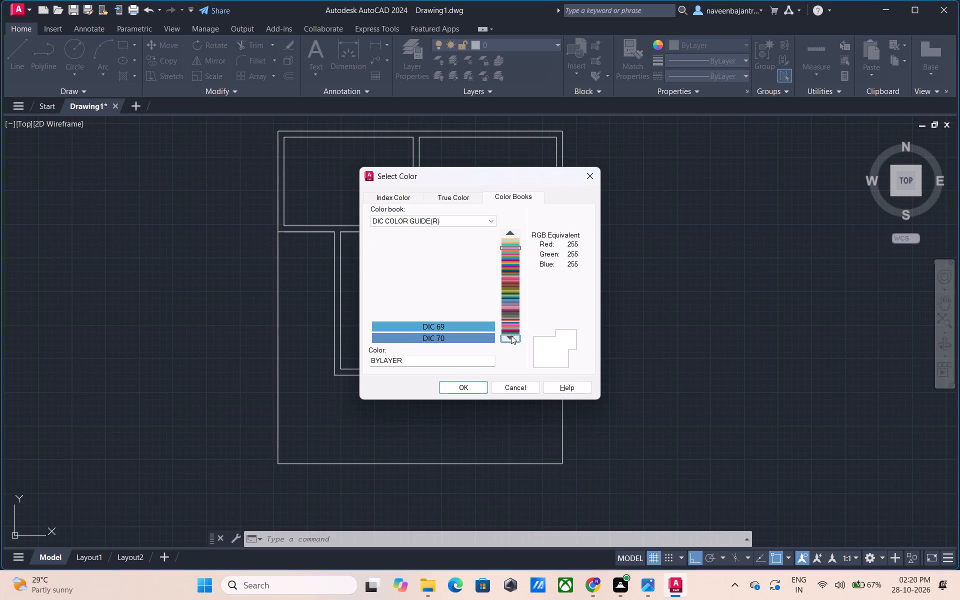
{"action": "left_click", "coordinate": [511, 335]}
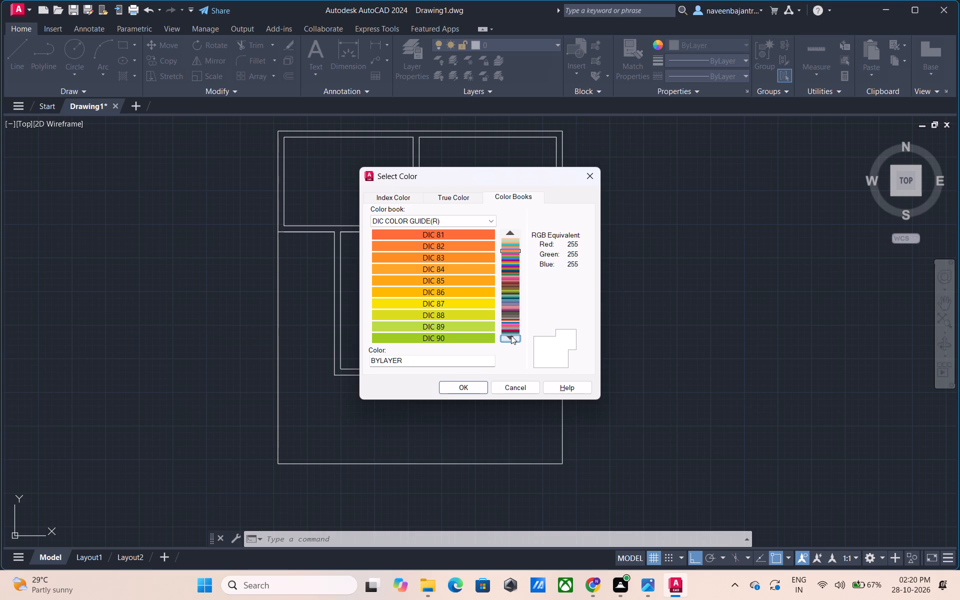
{"action": "left_click", "coordinate": [511, 335]}
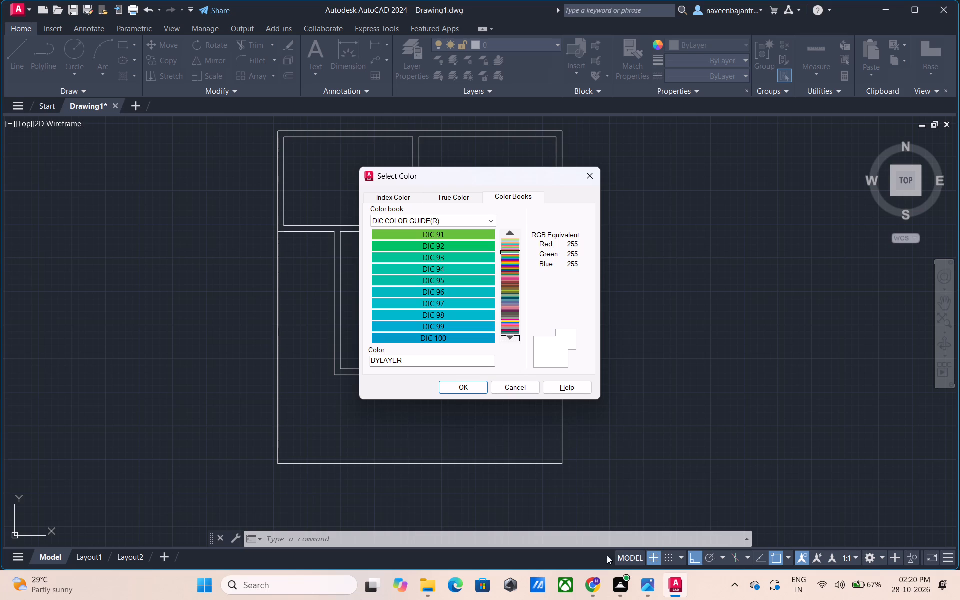
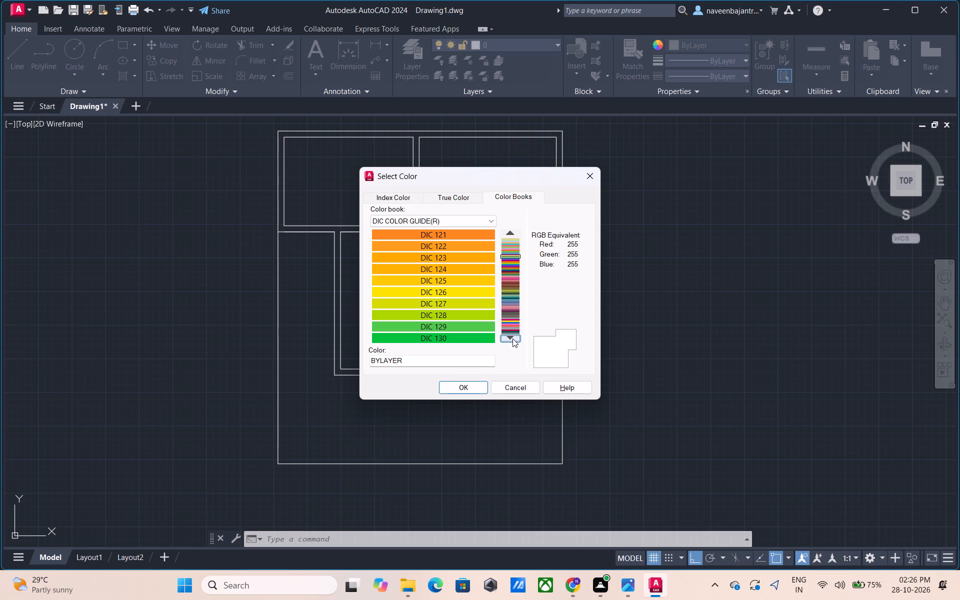
Look through the remaining DIC COLOR GUIDE(R) swatches from DIC 121 to the book's end, and back from there, for an object color.
{"action": "left_click", "coordinate": [512, 338]}
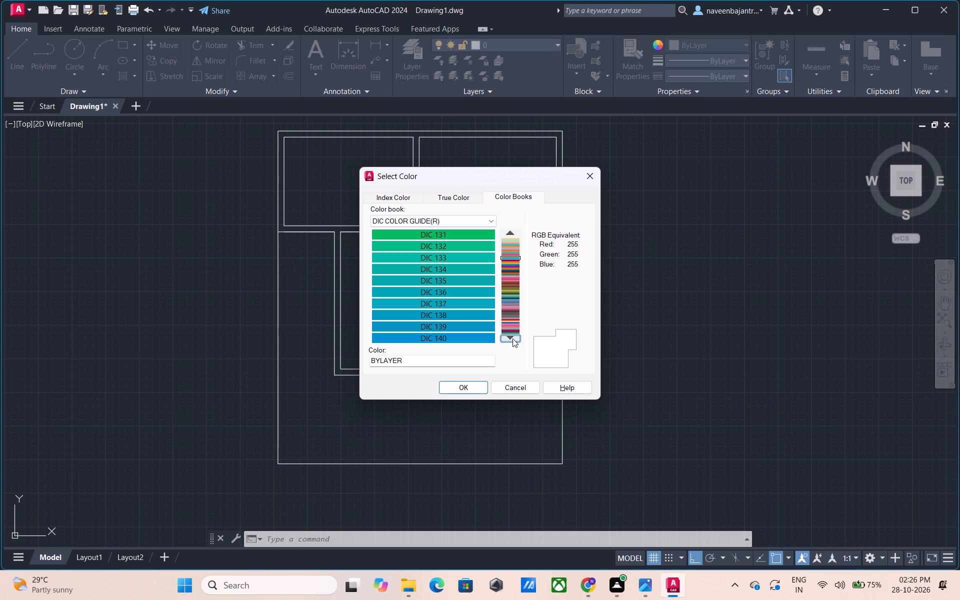
{"action": "left_click", "coordinate": [512, 338]}
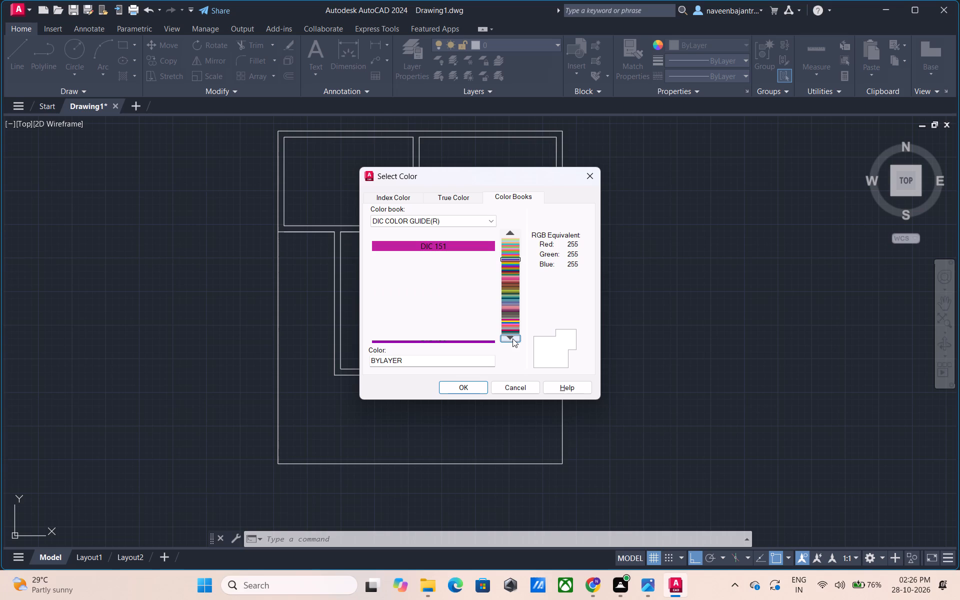
{"action": "left_click", "coordinate": [512, 338]}
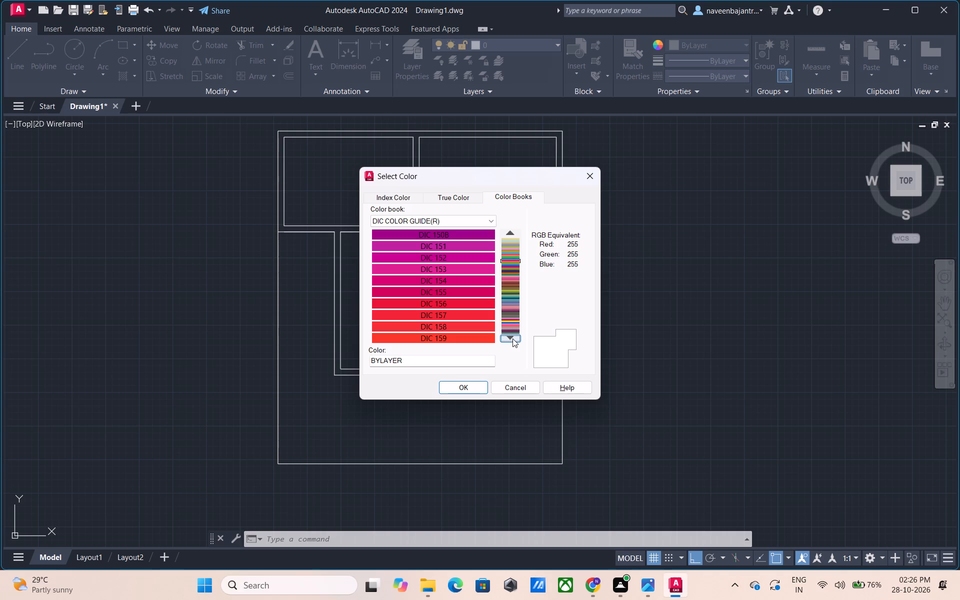
{"action": "left_click", "coordinate": [512, 338]}
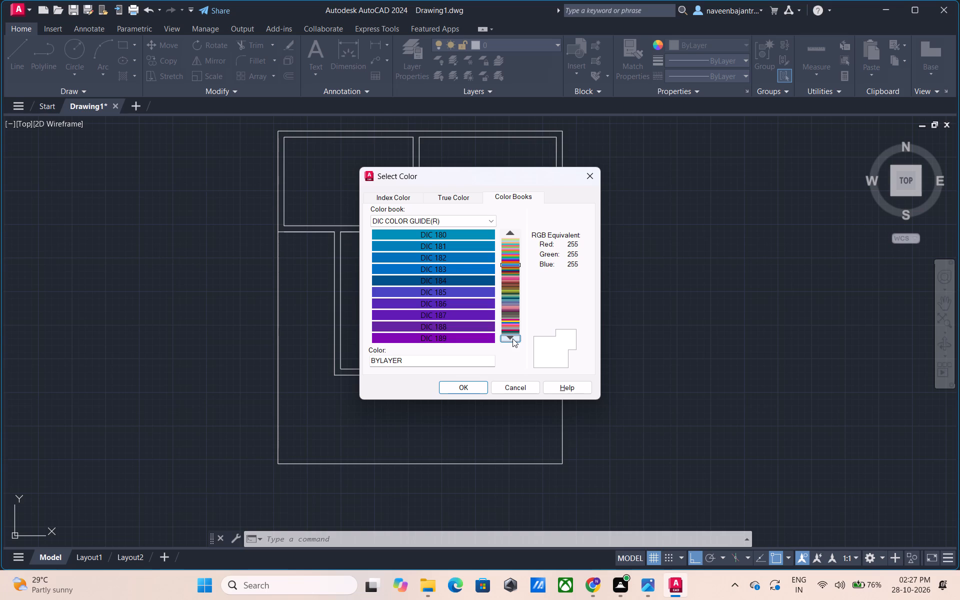
{"action": "left_click", "coordinate": [512, 338]}
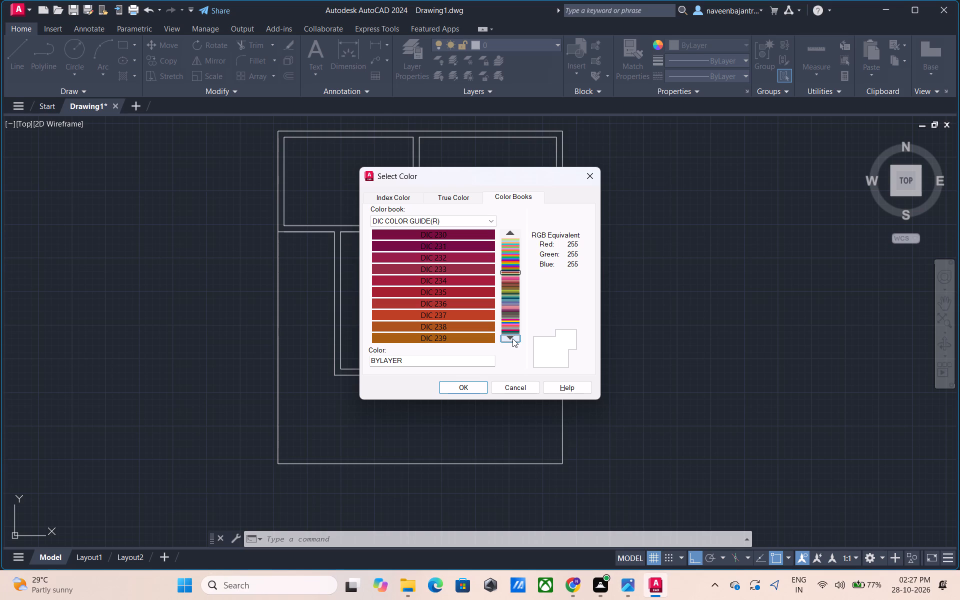
{"action": "left_click", "coordinate": [512, 338]}
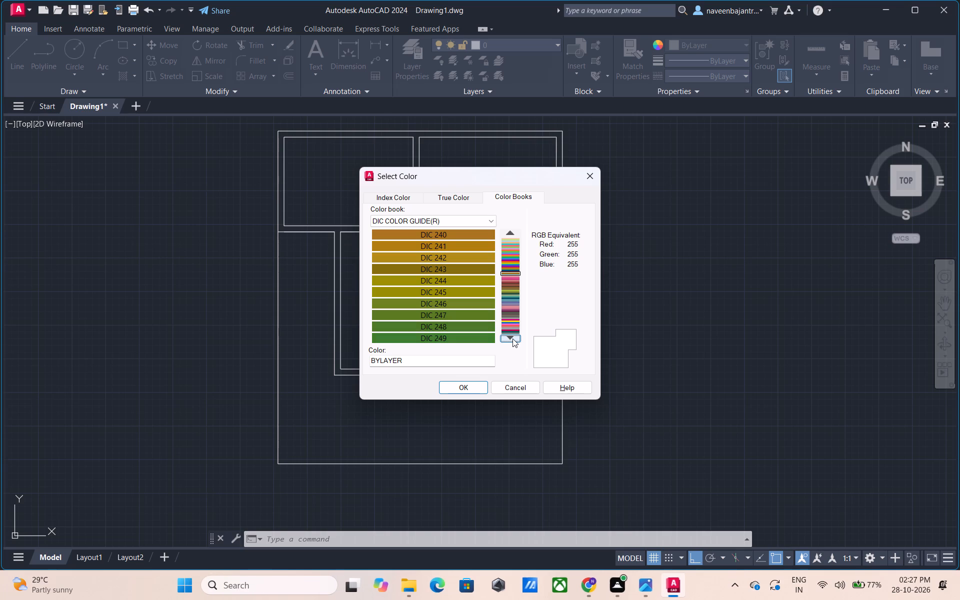
{"action": "left_click", "coordinate": [512, 338]}
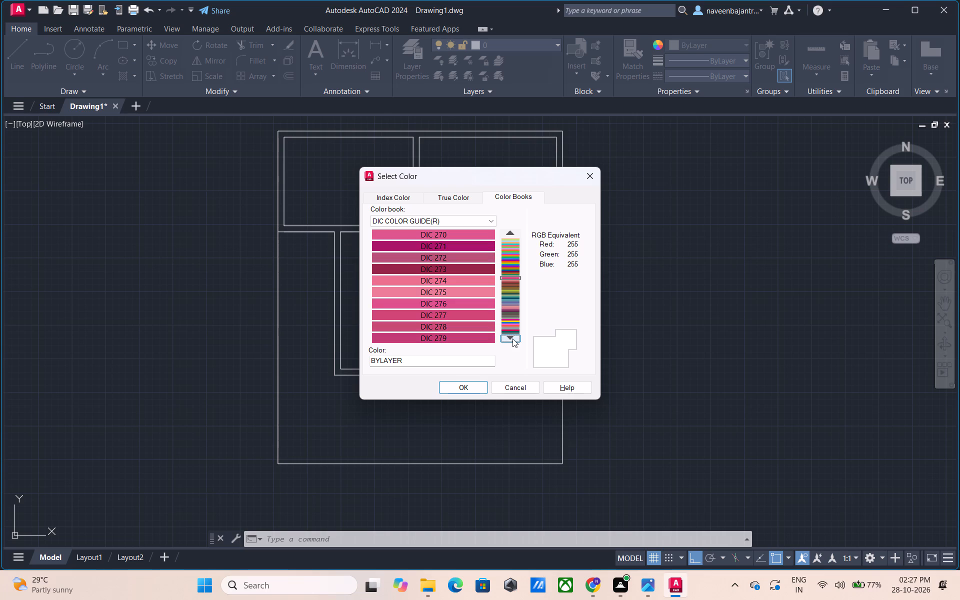
{"action": "left_click", "coordinate": [512, 338]}
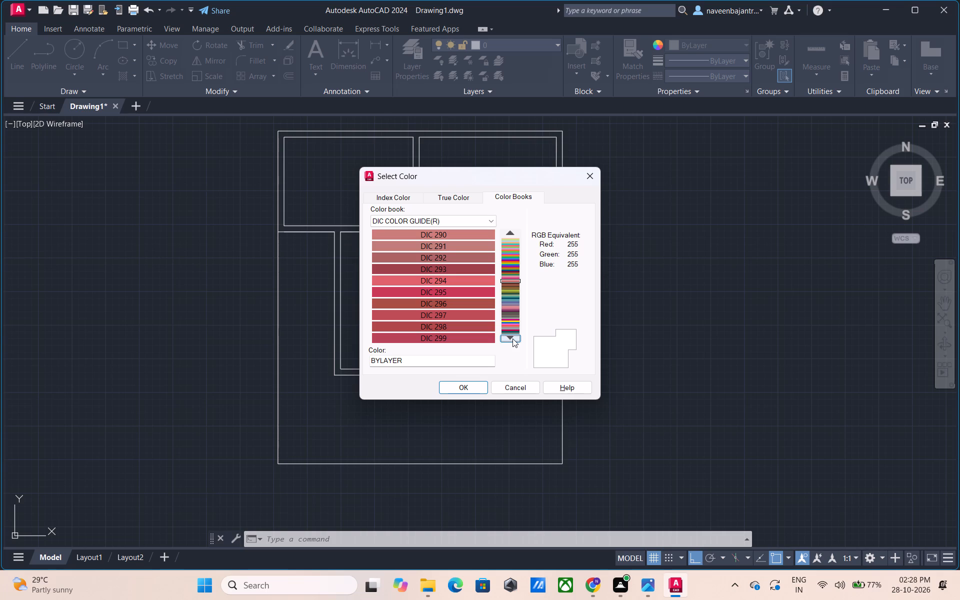
{"action": "left_click", "coordinate": [512, 338]}
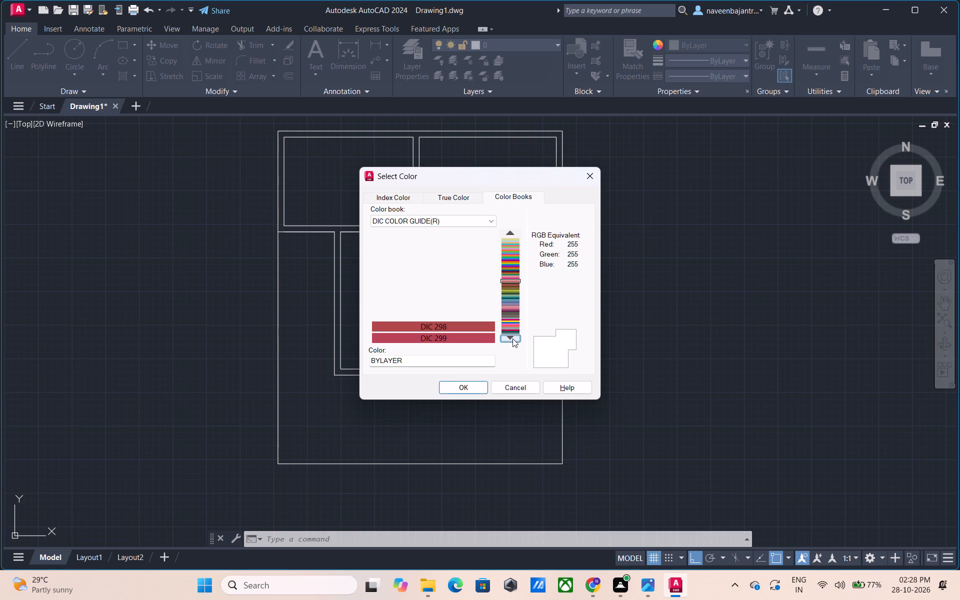
{"action": "left_click", "coordinate": [512, 338]}
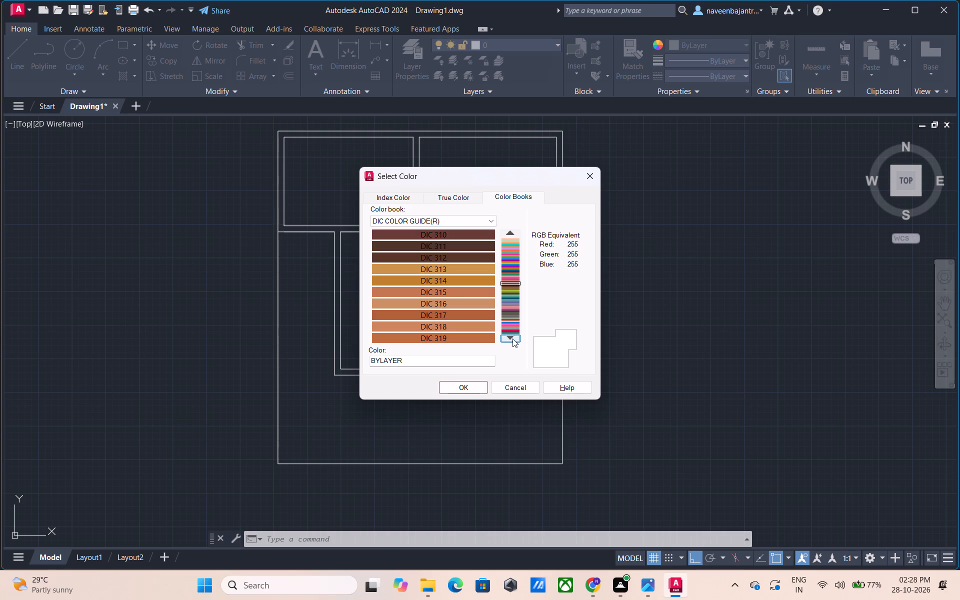
{"action": "left_click", "coordinate": [512, 338]}
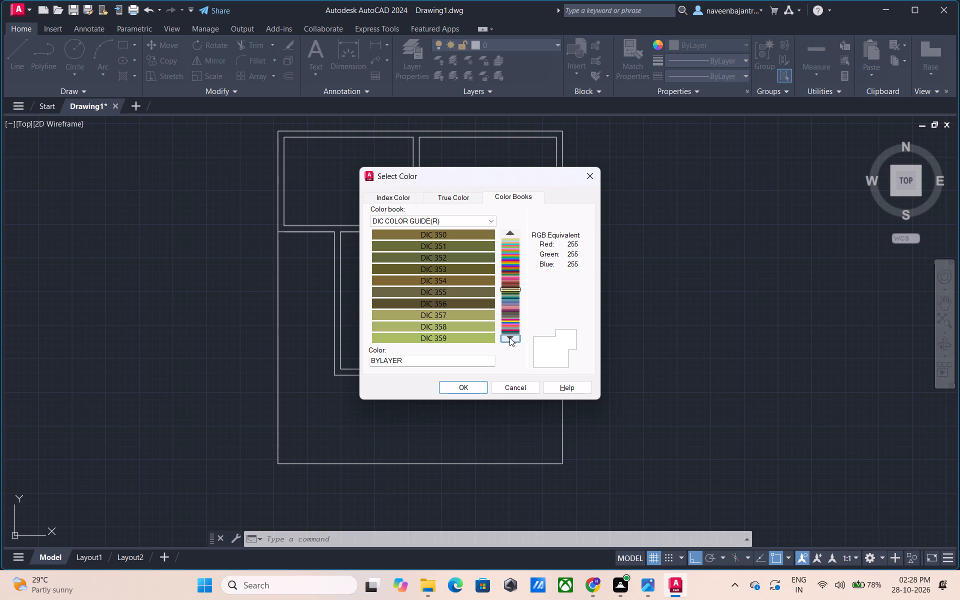
{"action": "left_click", "coordinate": [509, 337]}
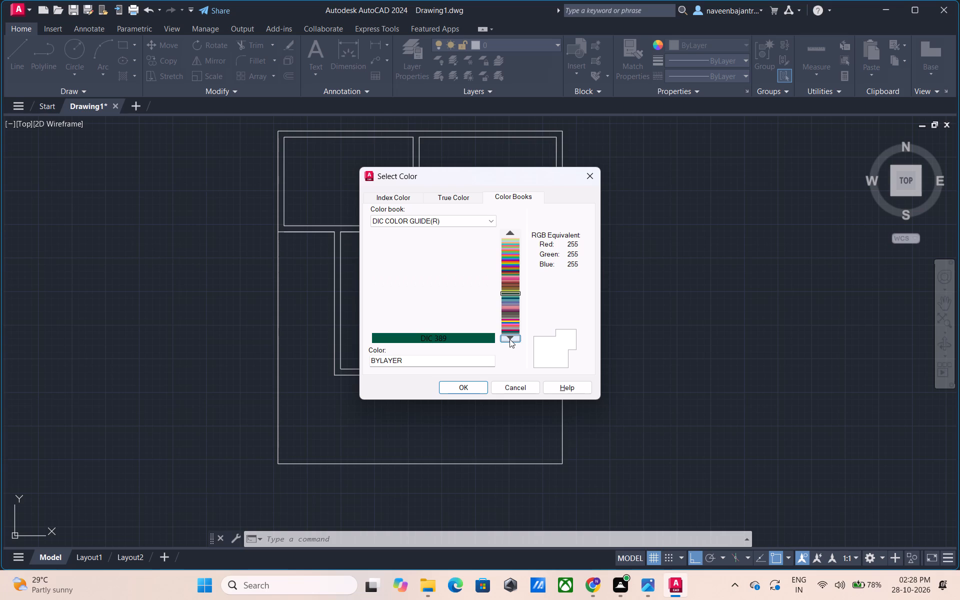
{"action": "left_click", "coordinate": [509, 339]}
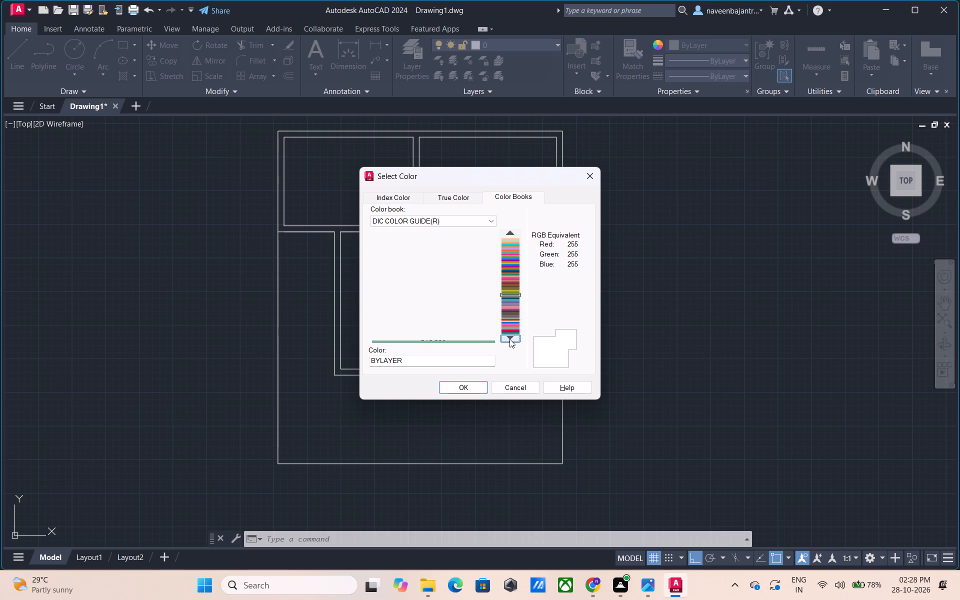
{"action": "left_click", "coordinate": [509, 339]}
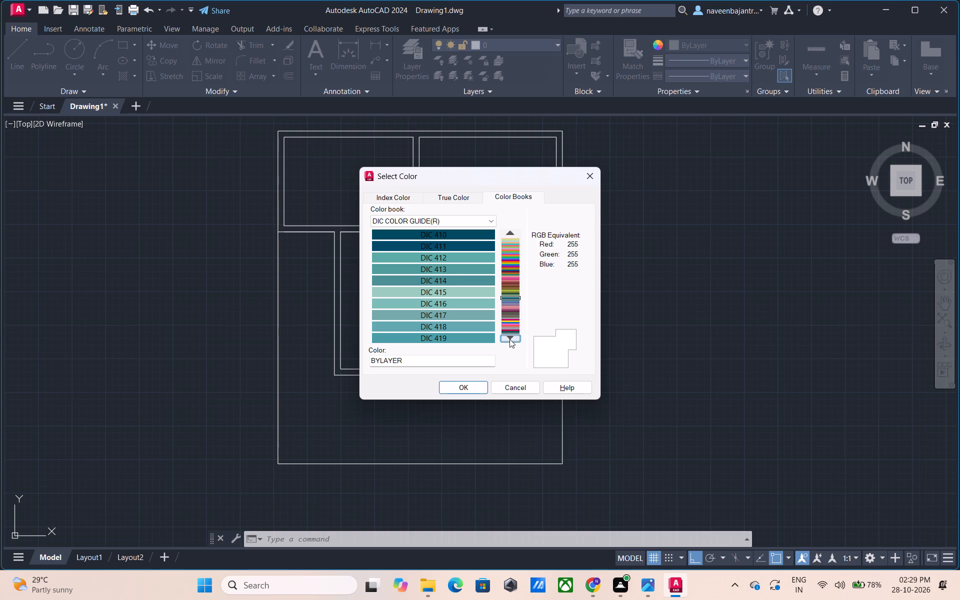
{"action": "left_click", "coordinate": [509, 339]}
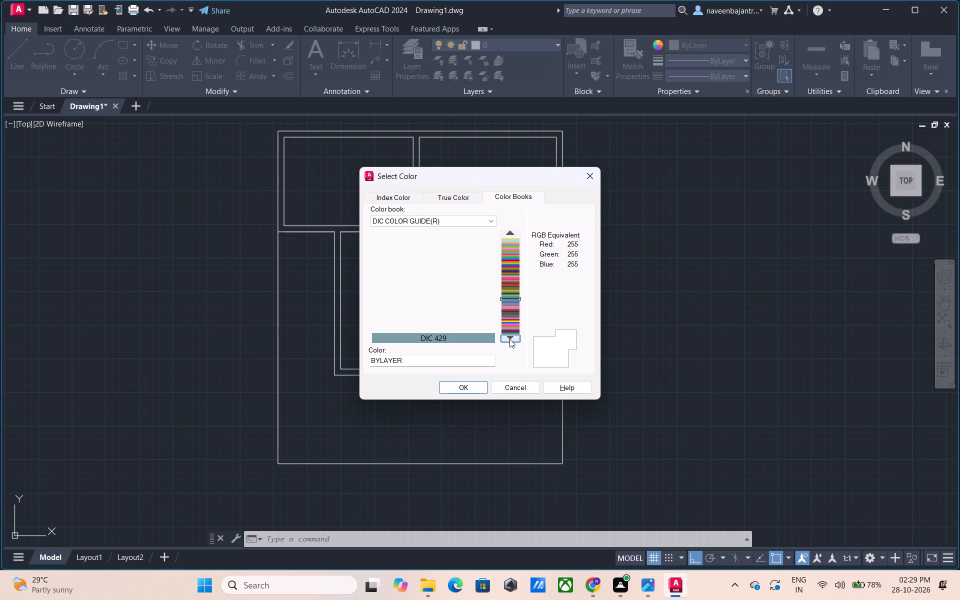
{"action": "left_click", "coordinate": [509, 339]}
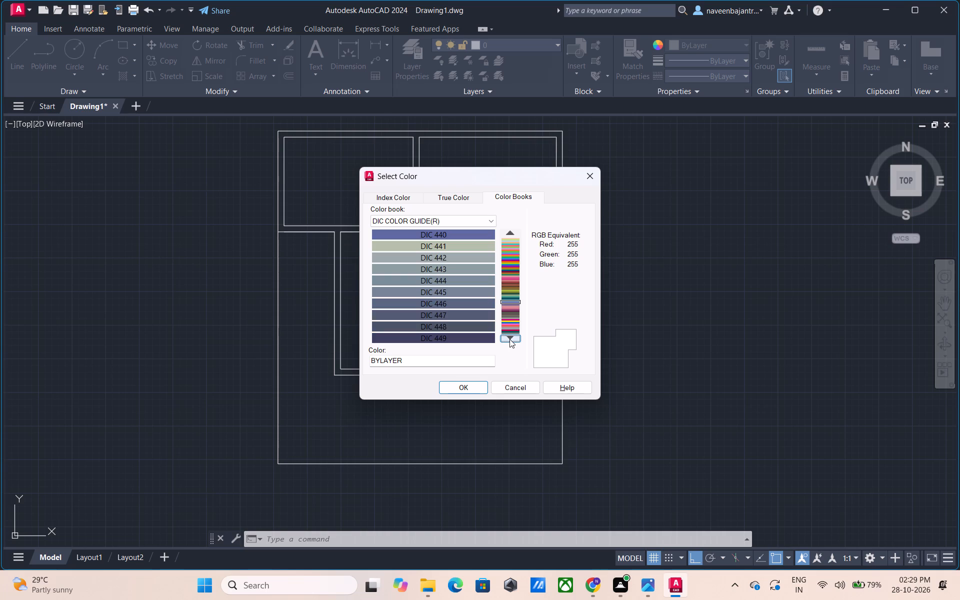
{"action": "left_click", "coordinate": [509, 339]}
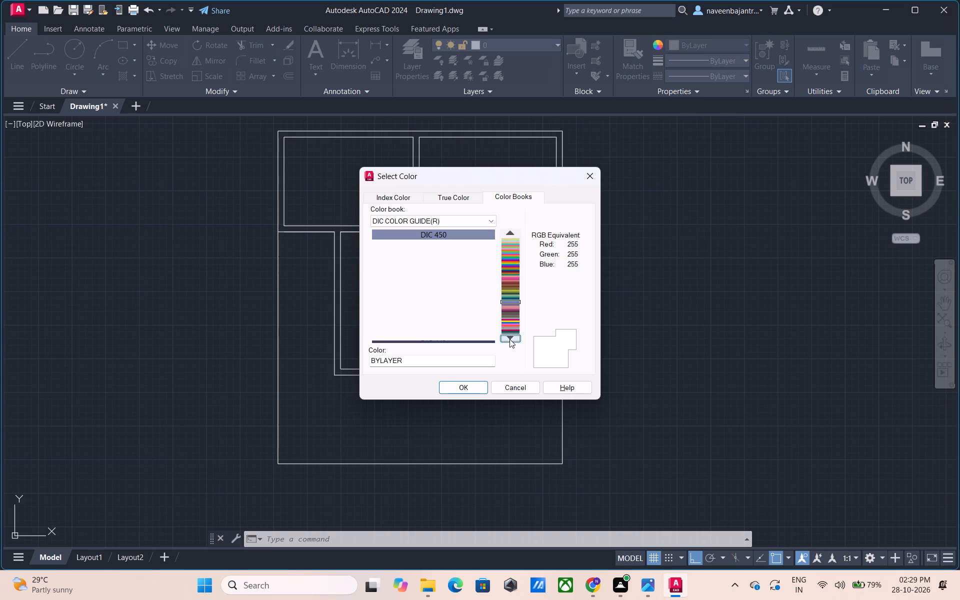
{"action": "left_click", "coordinate": [509, 339]}
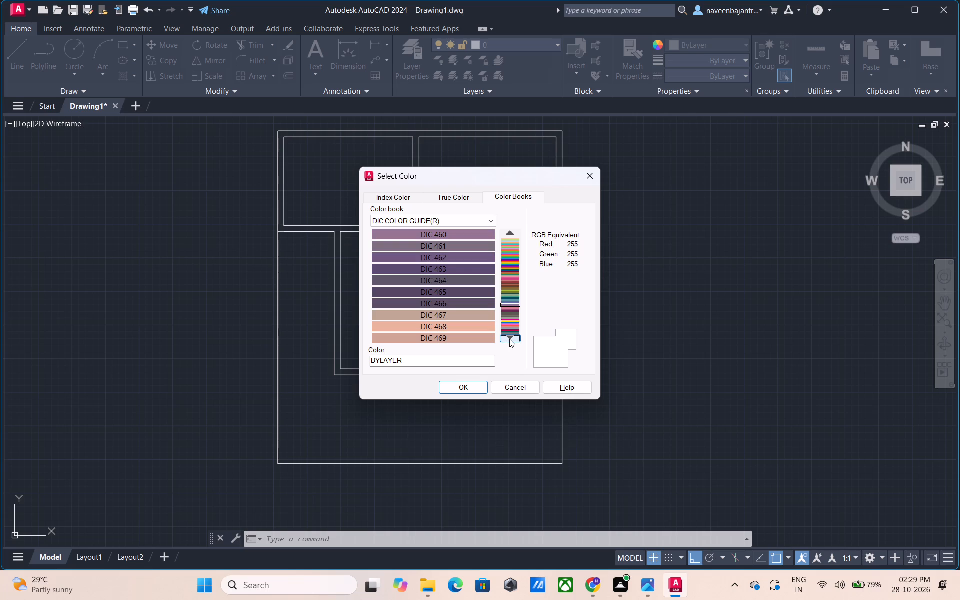
{"action": "left_click", "coordinate": [514, 340]}
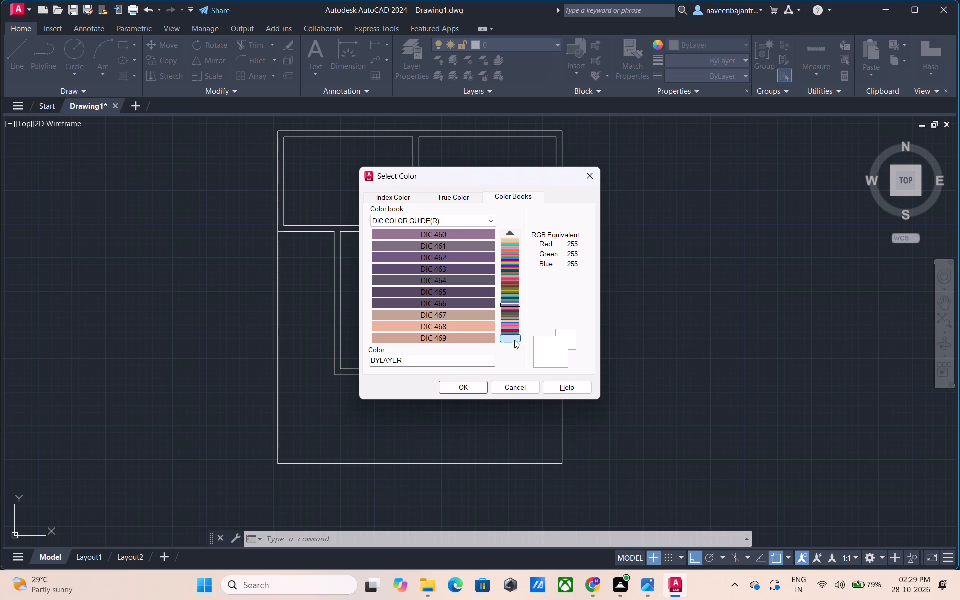
{"action": "left_click", "coordinate": [514, 340]}
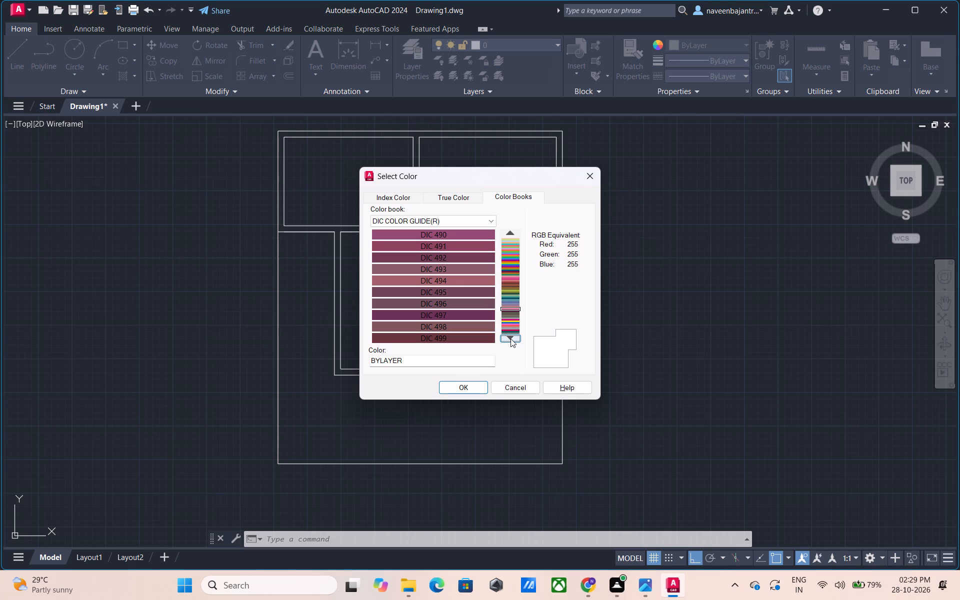
{"action": "left_click", "coordinate": [510, 338]}
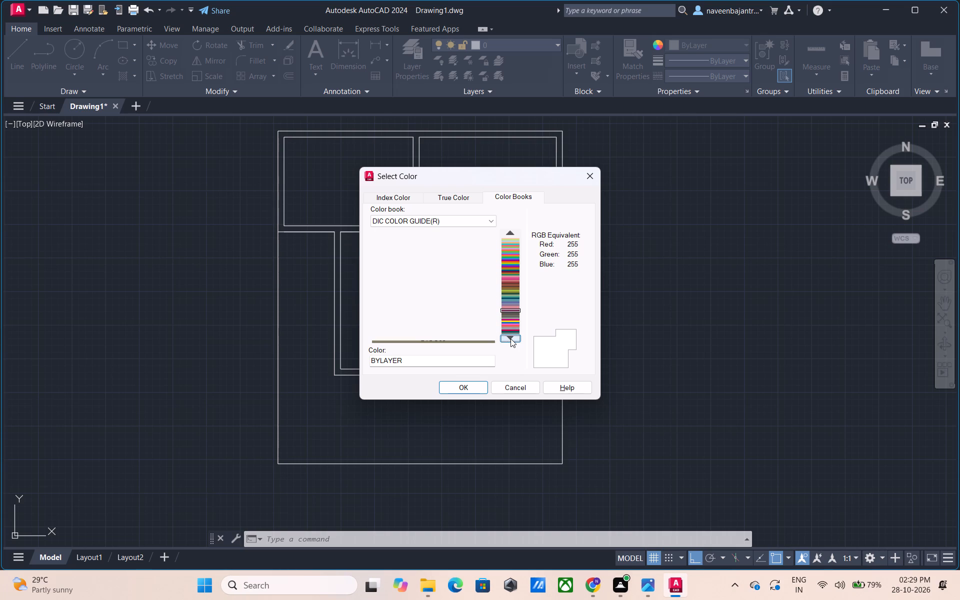
{"action": "left_click", "coordinate": [510, 338]}
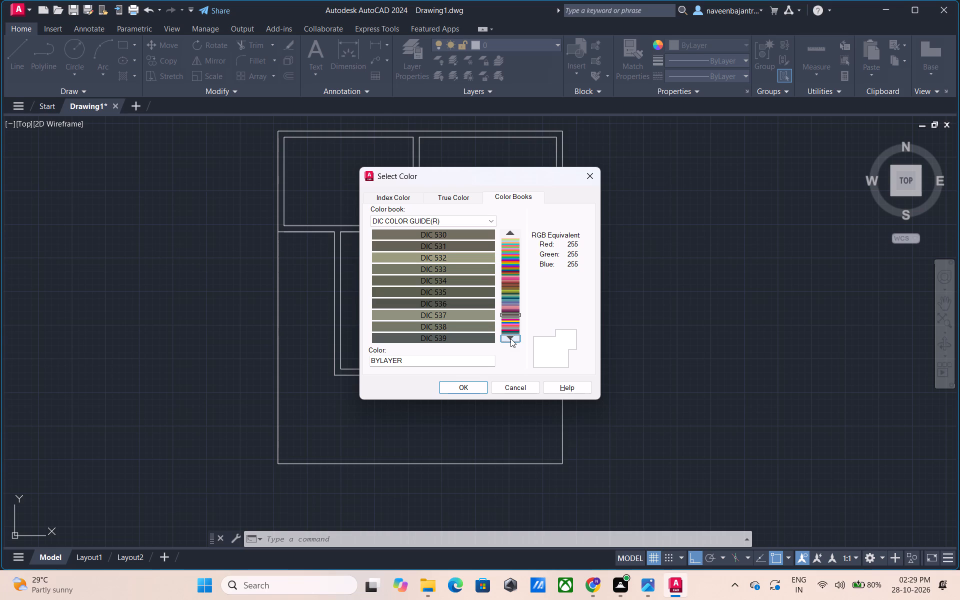
{"action": "left_click", "coordinate": [510, 338]}
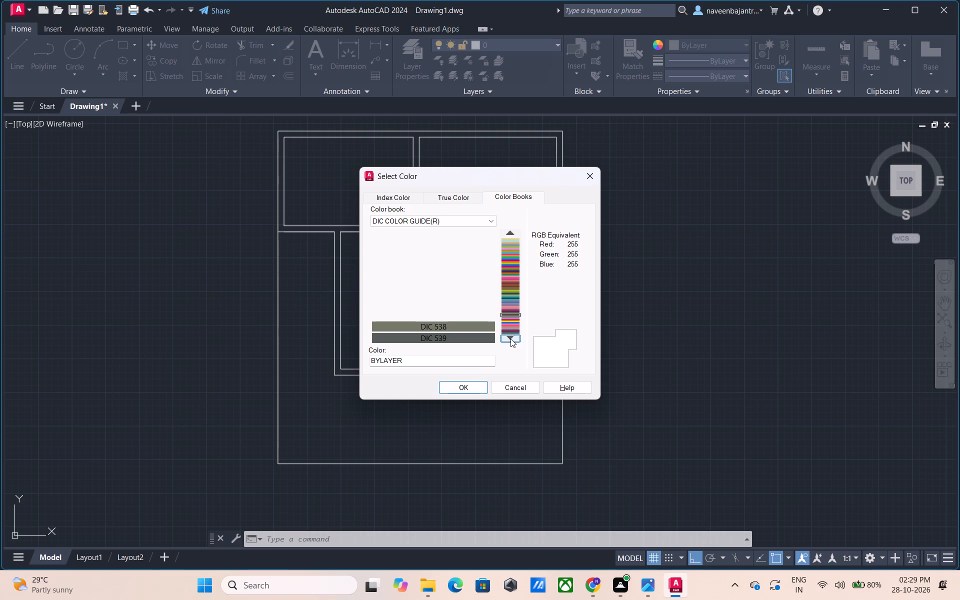
{"action": "left_click", "coordinate": [510, 338]}
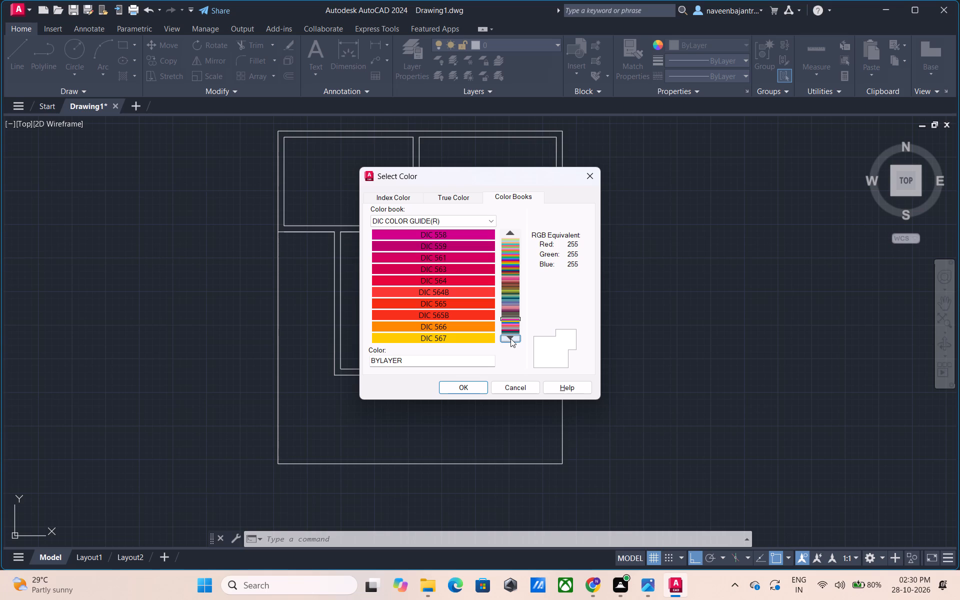
{"action": "left_click", "coordinate": [510, 338]}
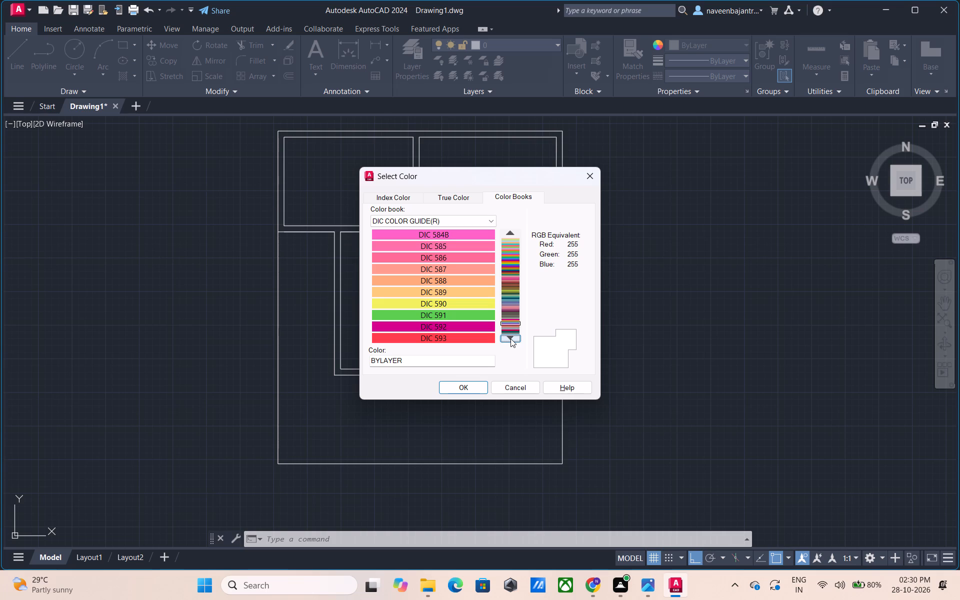
{"action": "left_click", "coordinate": [510, 338]}
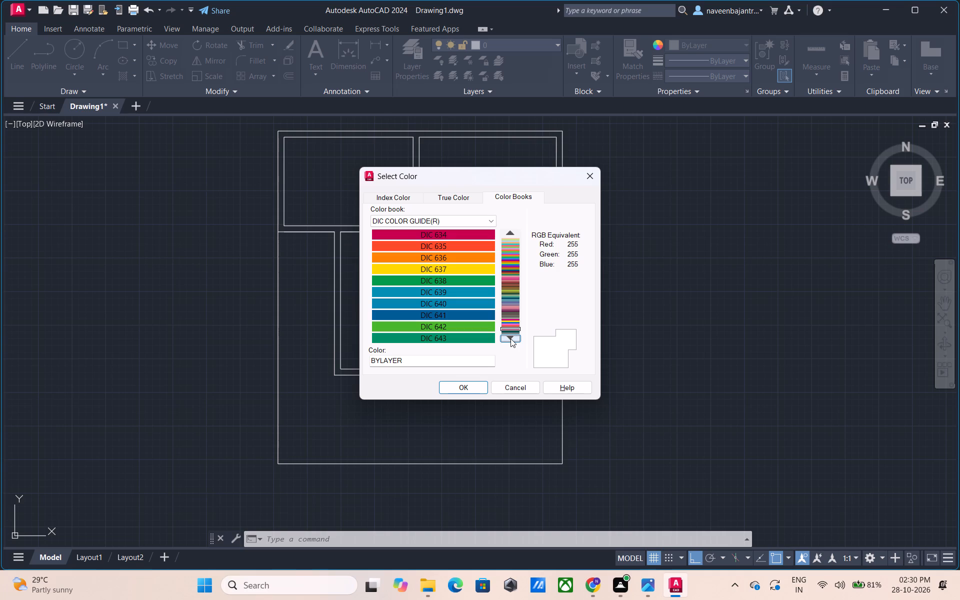
{"action": "left_click", "coordinate": [510, 338]}
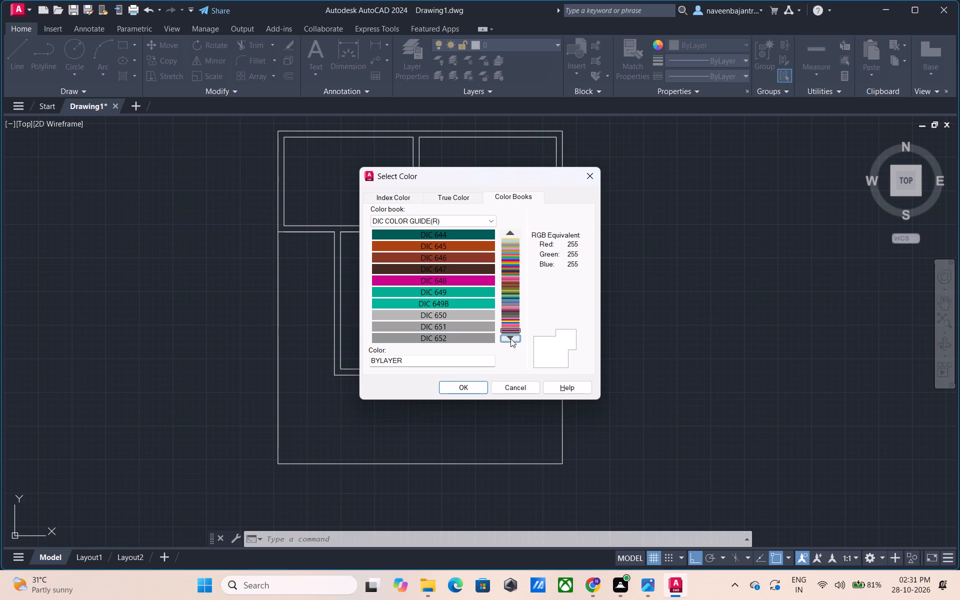
{"action": "left_click", "coordinate": [510, 338]}
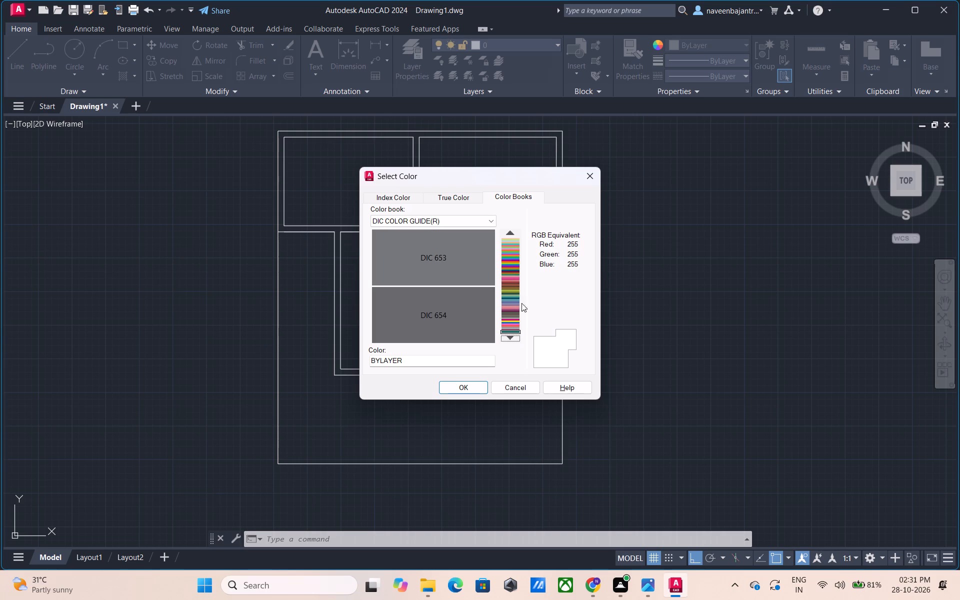
{"action": "left_click", "coordinate": [507, 231]}
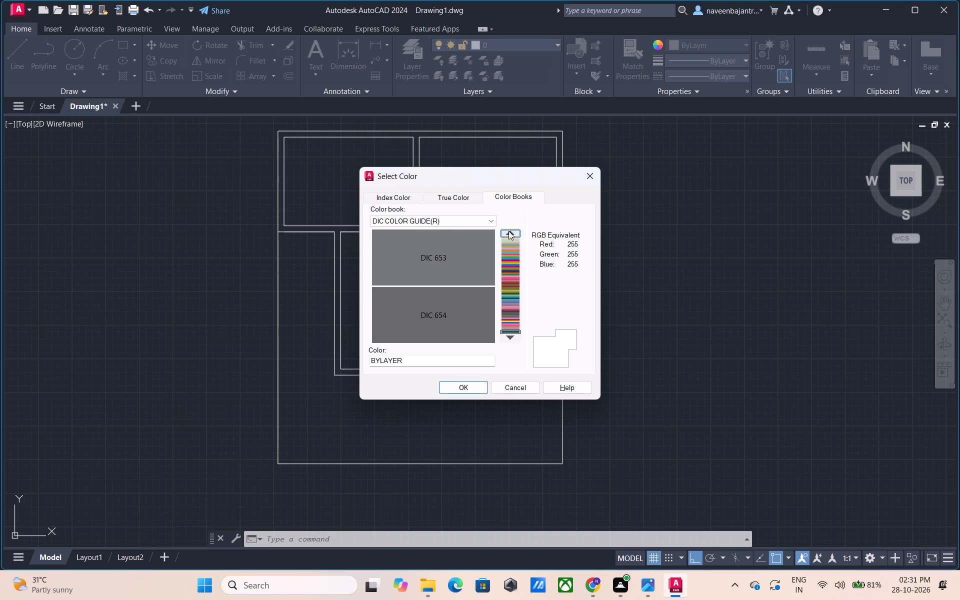
{"action": "left_click", "coordinate": [508, 231]}
{"action": "left_click", "coordinate": [508, 231]}
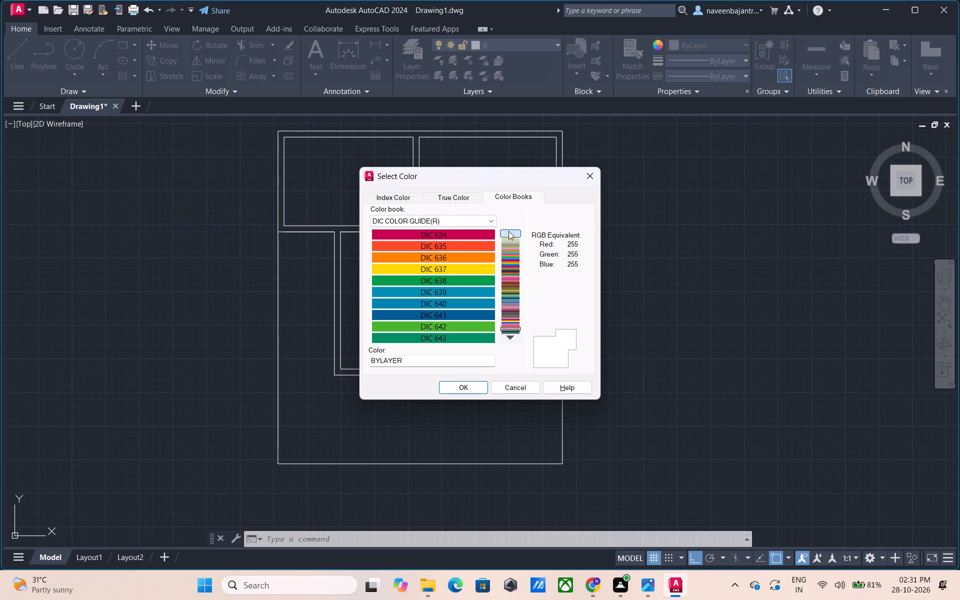
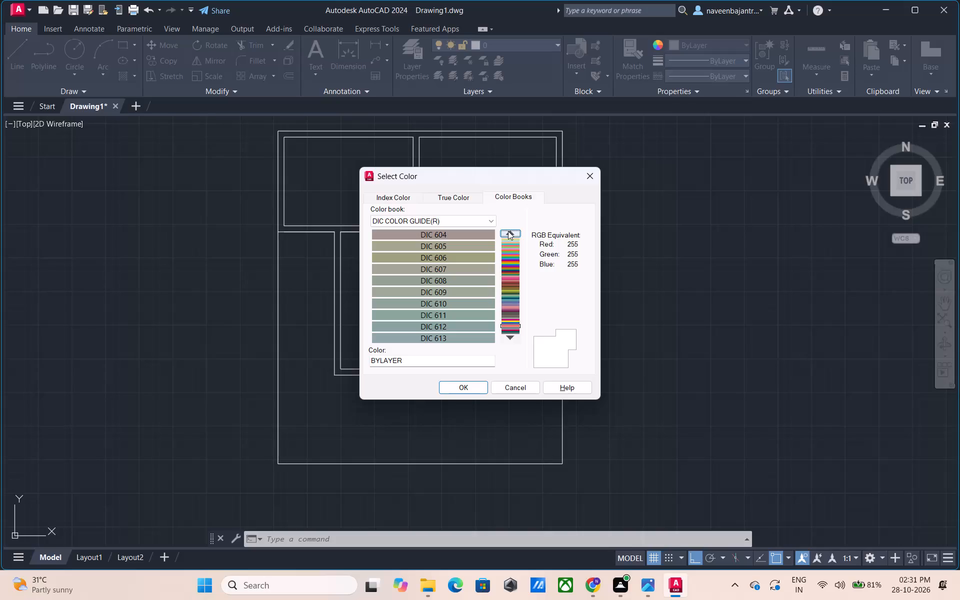
Look back through the DIC COLOR GUIDE(R) swatches from DIC 604 to DIC 420 for an object color.
{"action": "left_click", "coordinate": [508, 231]}
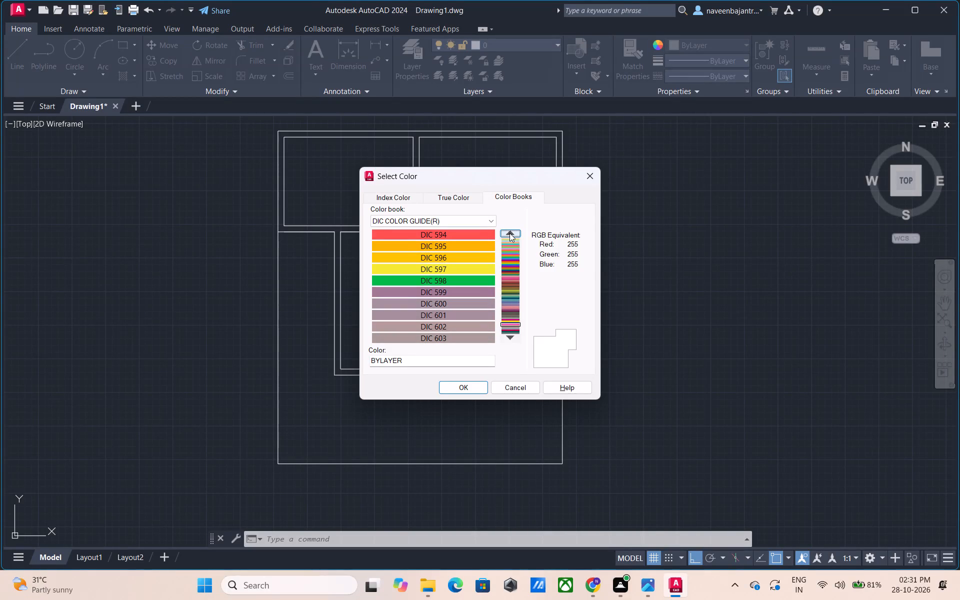
{"action": "left_click", "coordinate": [509, 231]}
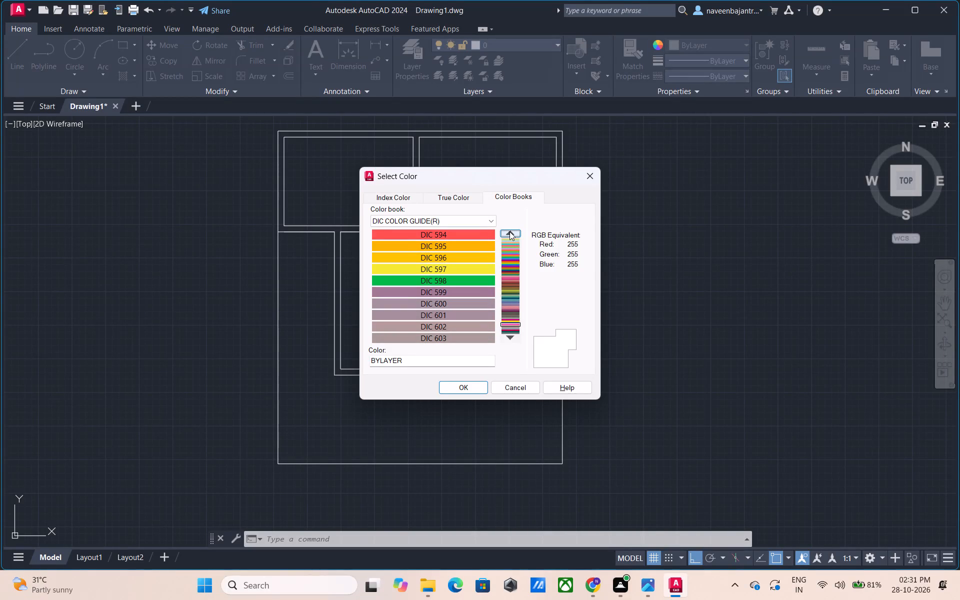
{"action": "left_click", "coordinate": [509, 231]}
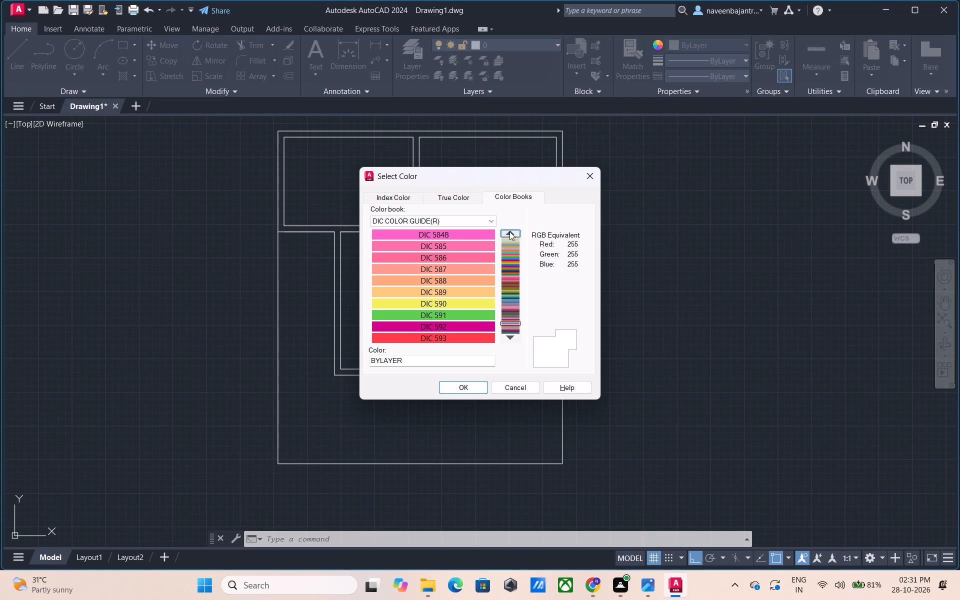
{"action": "left_click", "coordinate": [509, 231]}
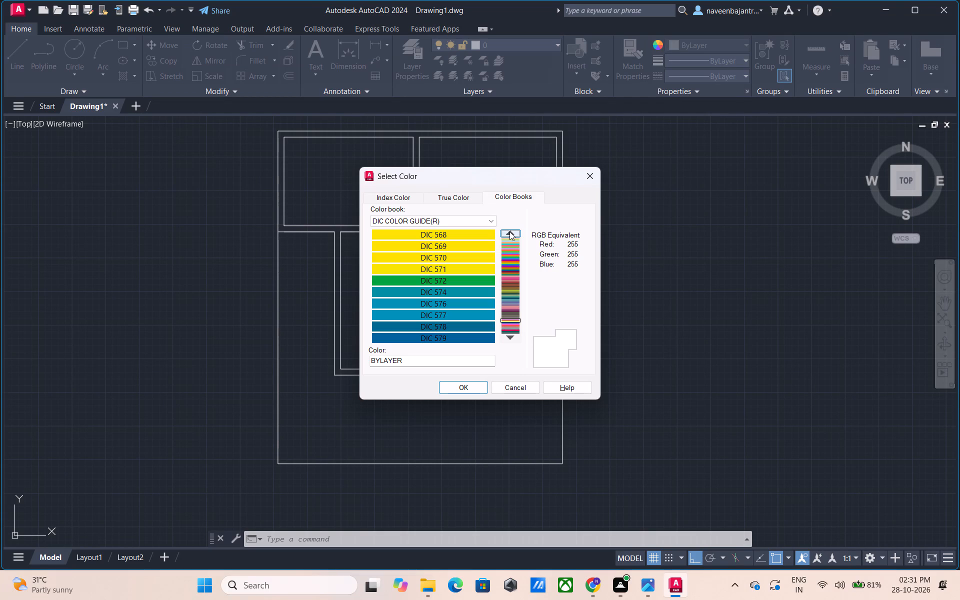
{"action": "left_click", "coordinate": [509, 231]}
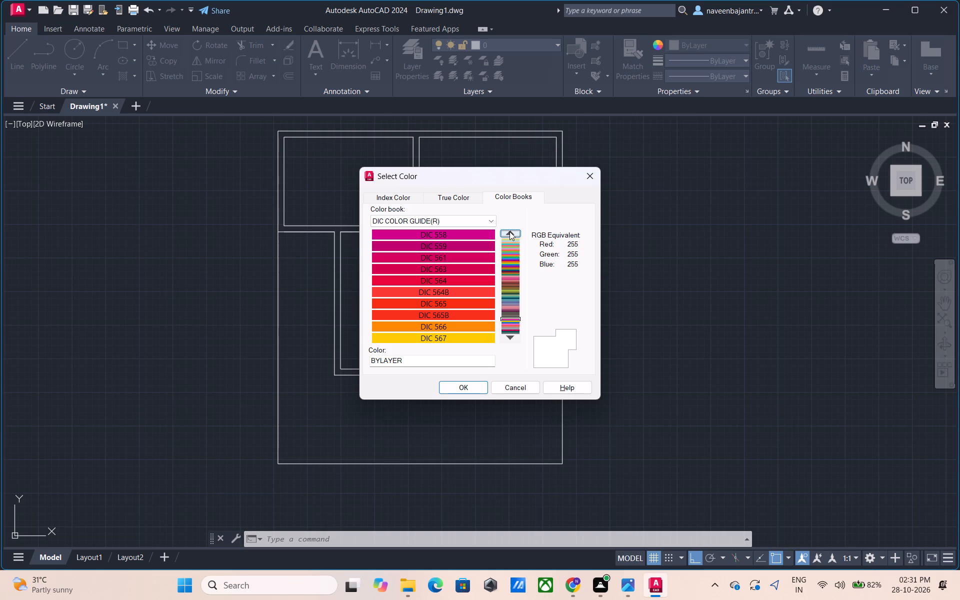
{"action": "left_click", "coordinate": [509, 231]}
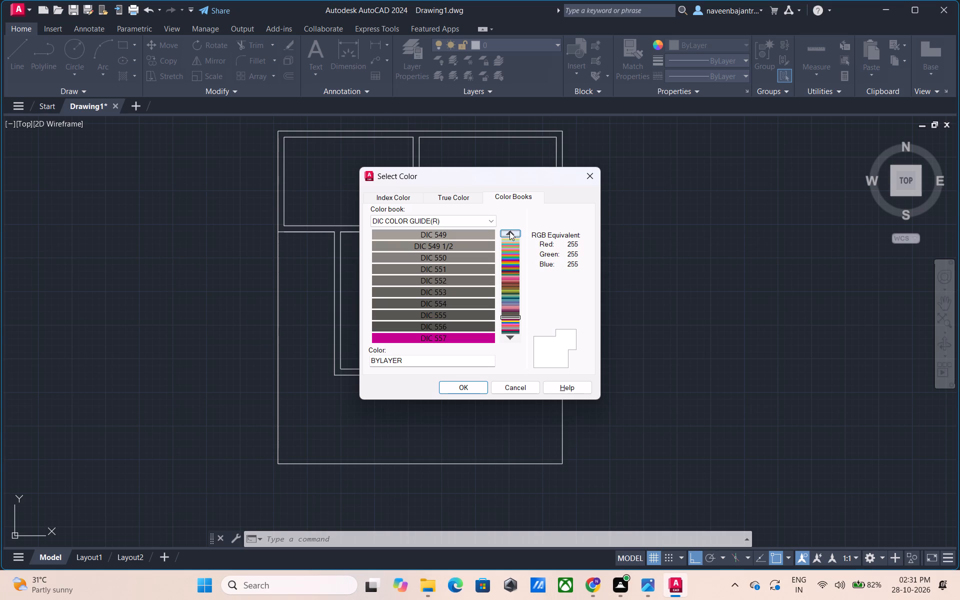
{"action": "left_click", "coordinate": [509, 231]}
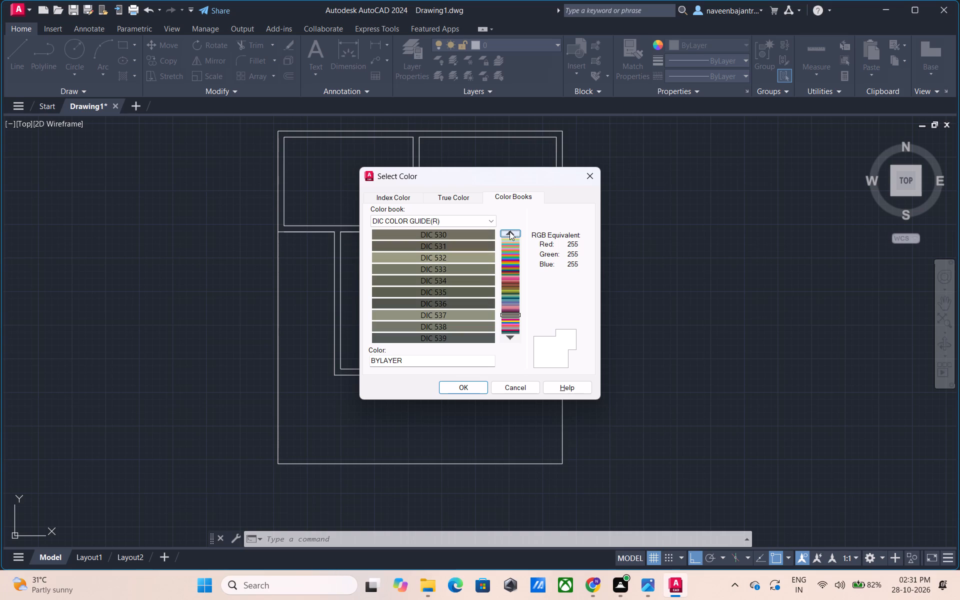
{"action": "left_click", "coordinate": [509, 231]}
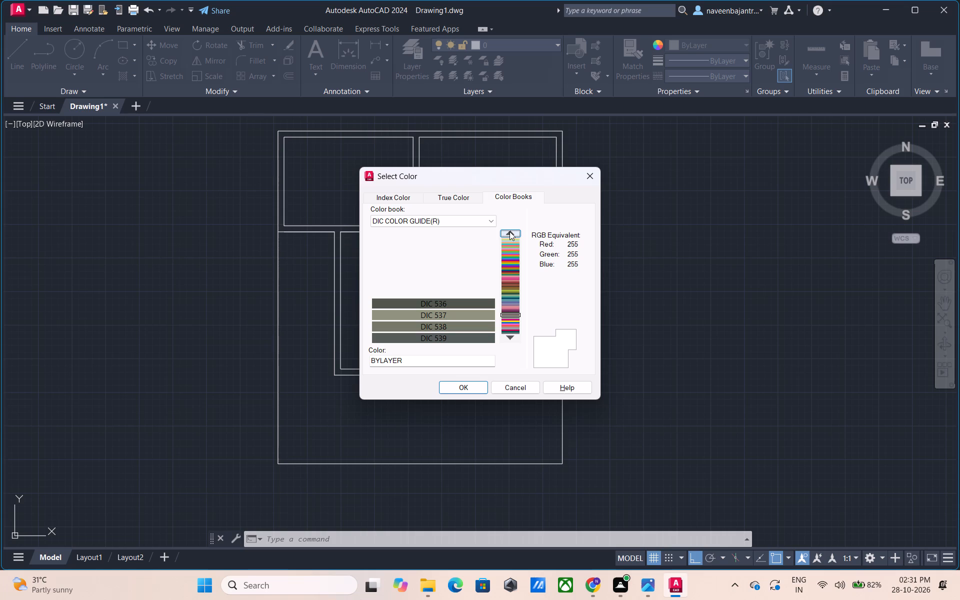
{"action": "left_click", "coordinate": [509, 231]}
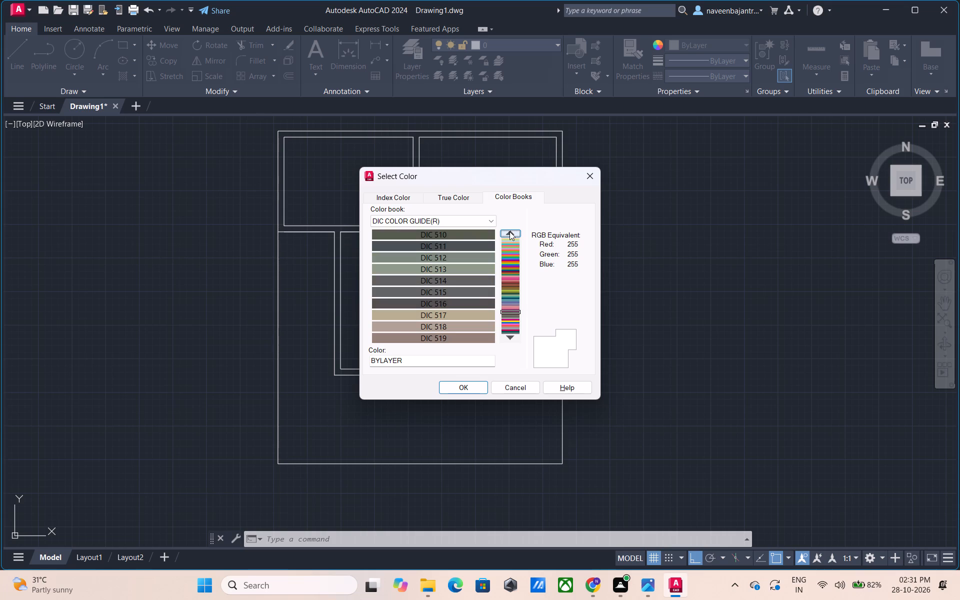
{"action": "left_click", "coordinate": [509, 231]}
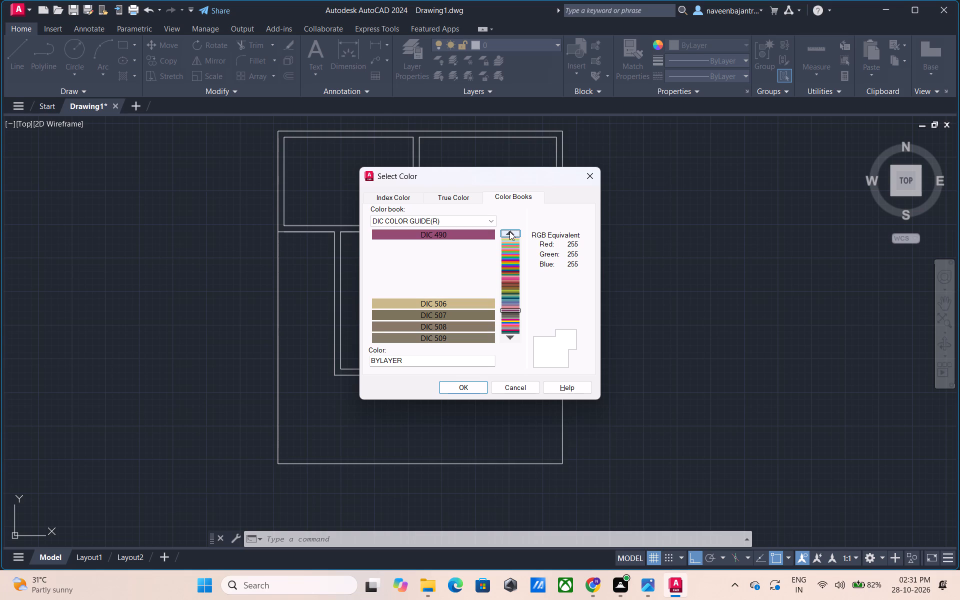
{"action": "left_click", "coordinate": [509, 231]}
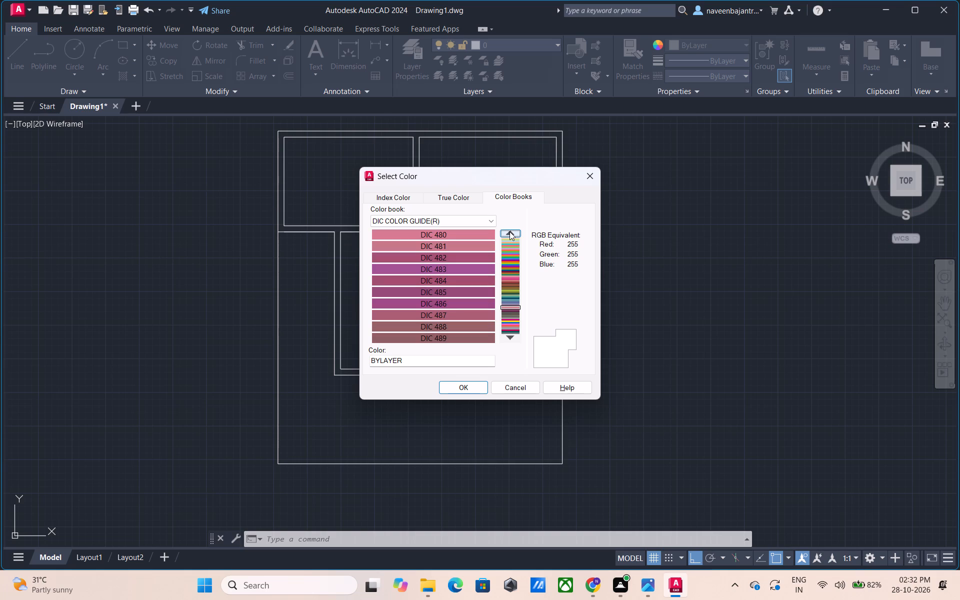
{"action": "left_click", "coordinate": [509, 231]}
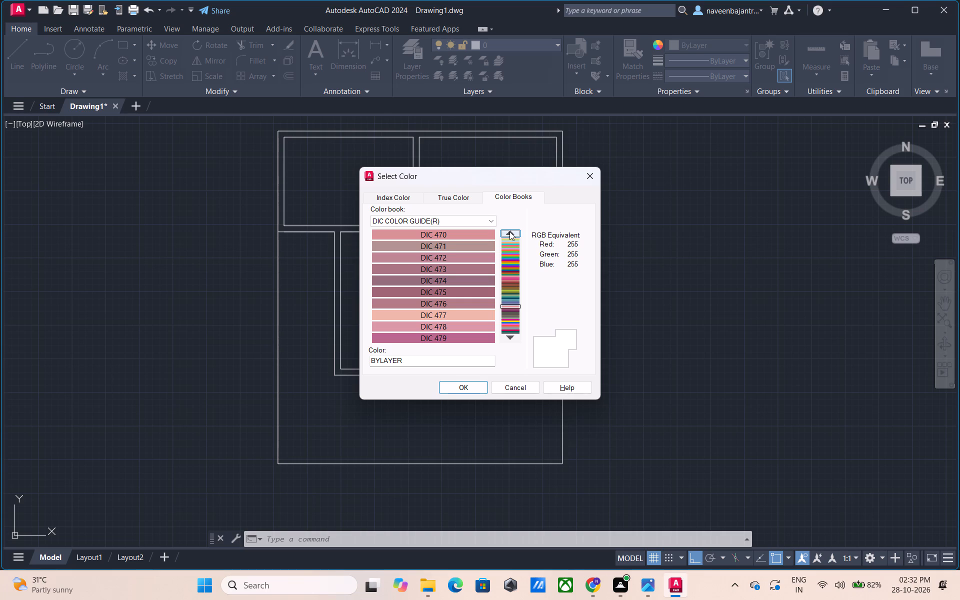
{"action": "left_click", "coordinate": [509, 231]}
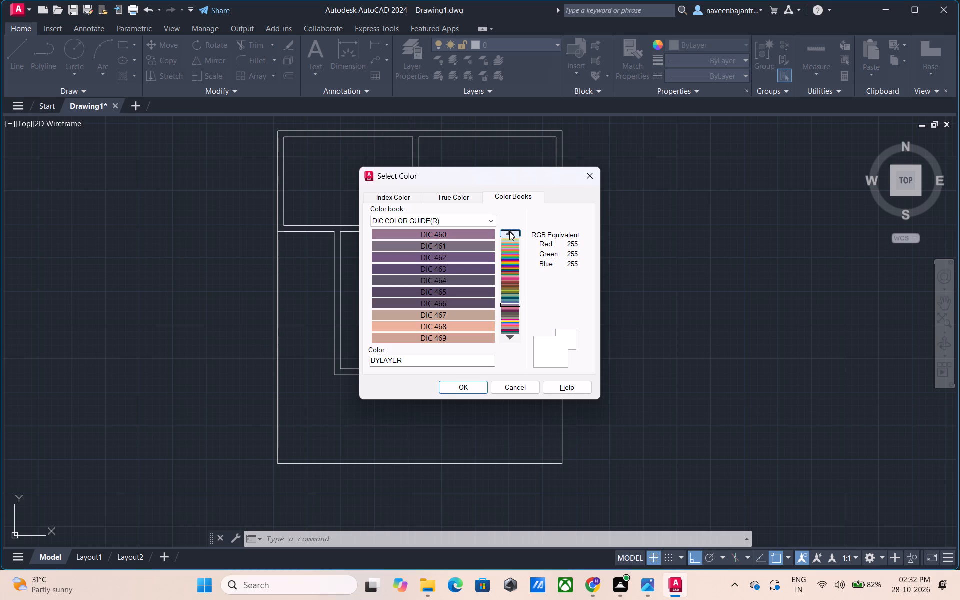
{"action": "left_click", "coordinate": [509, 231]}
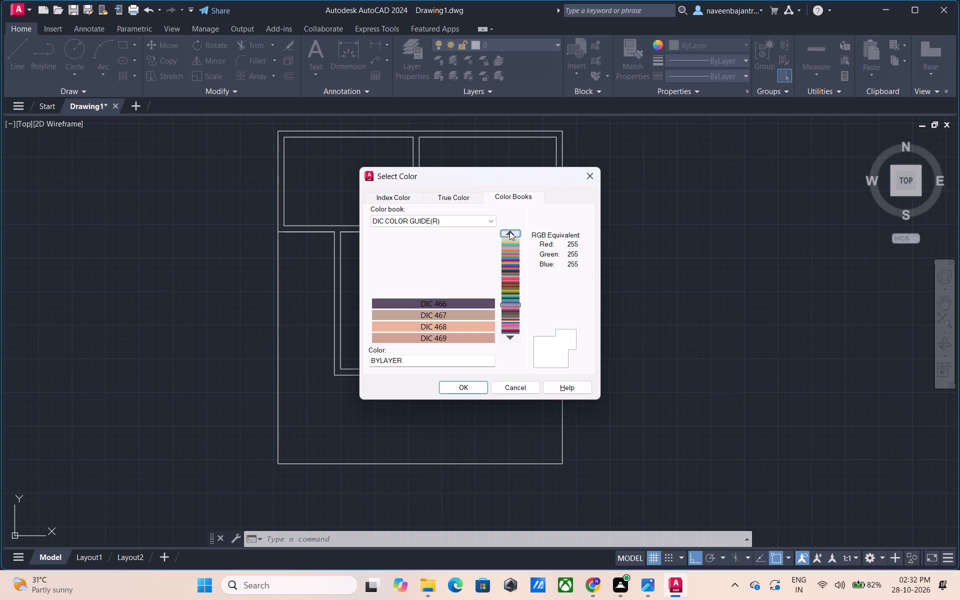
{"action": "left_click", "coordinate": [509, 231]}
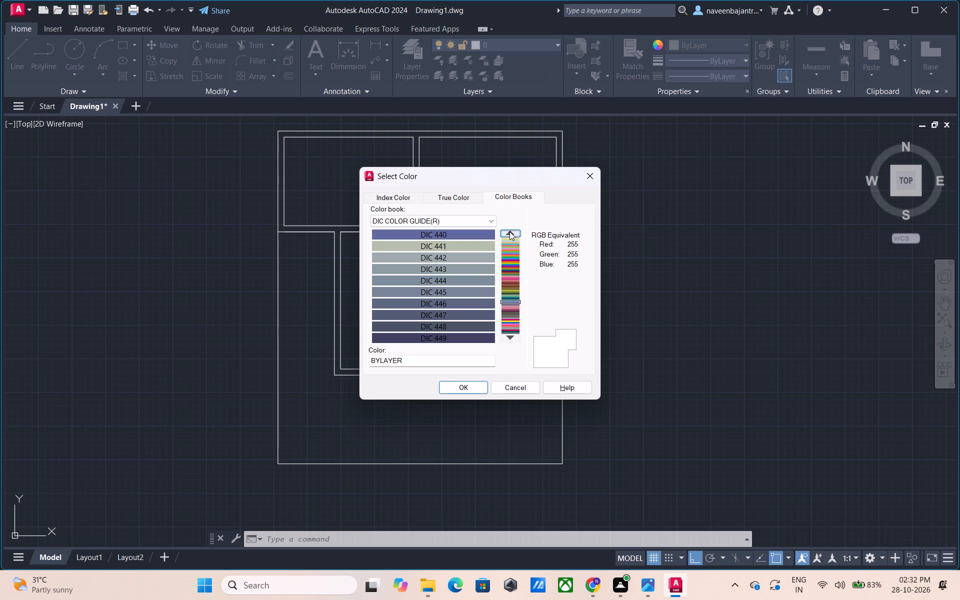
{"action": "left_click", "coordinate": [509, 231]}
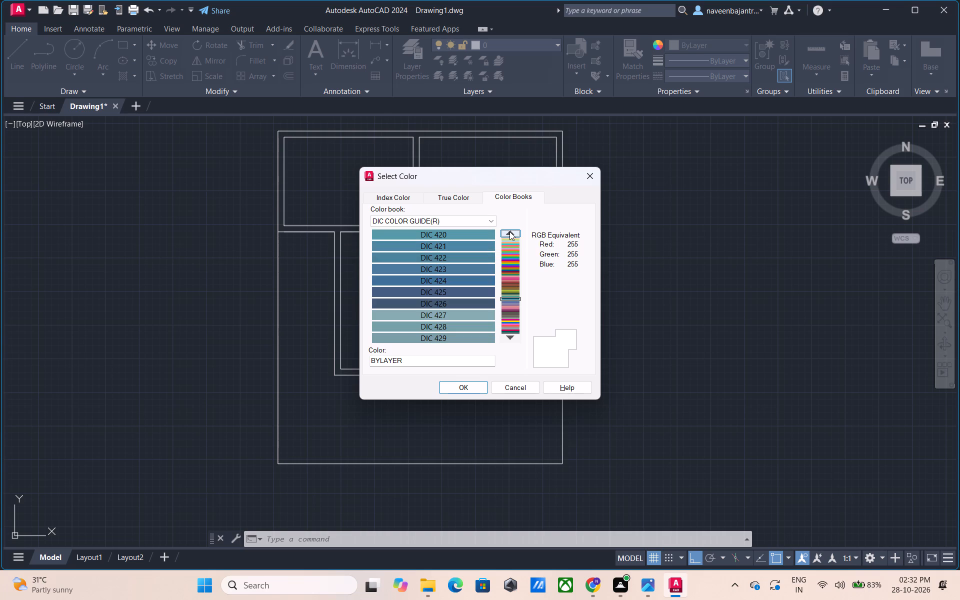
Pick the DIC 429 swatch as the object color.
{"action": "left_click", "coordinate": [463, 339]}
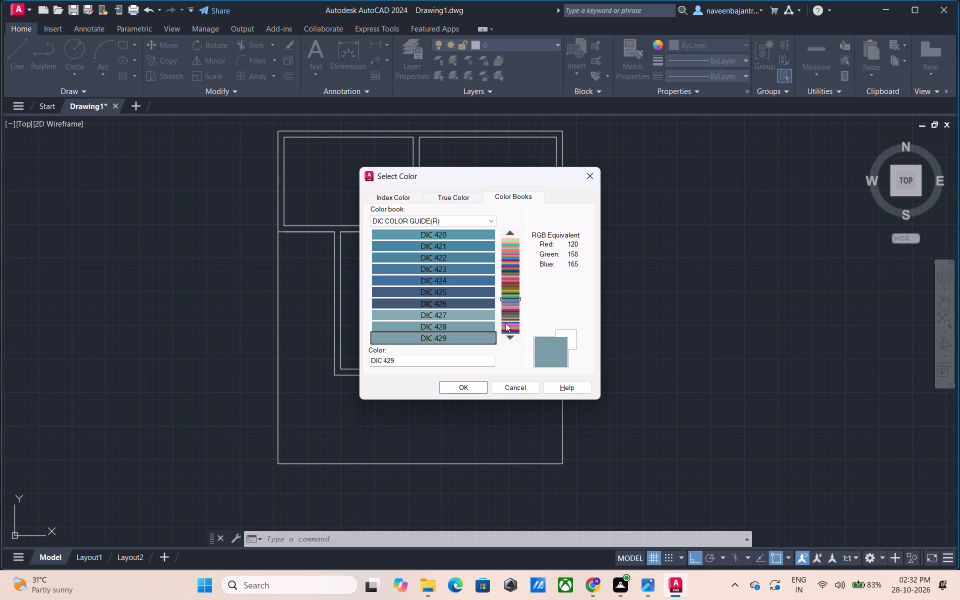
Return to the start of the DIC COLOR GUIDE(R) book and preview its swatches one by one from DIC 22 to DIC 54.
{"action": "left_click", "coordinate": [509, 241]}
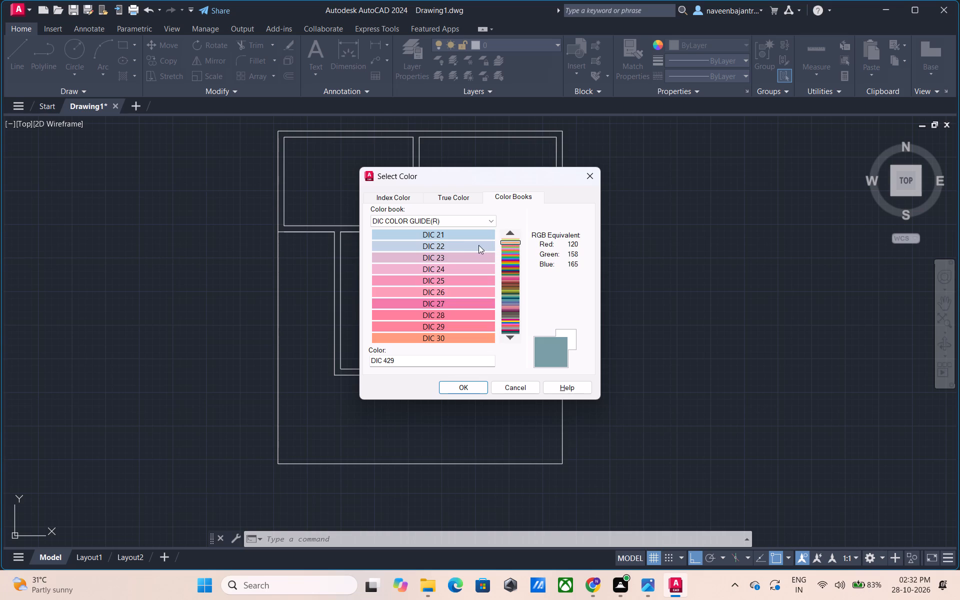
{"action": "left_click", "coordinate": [450, 241]}
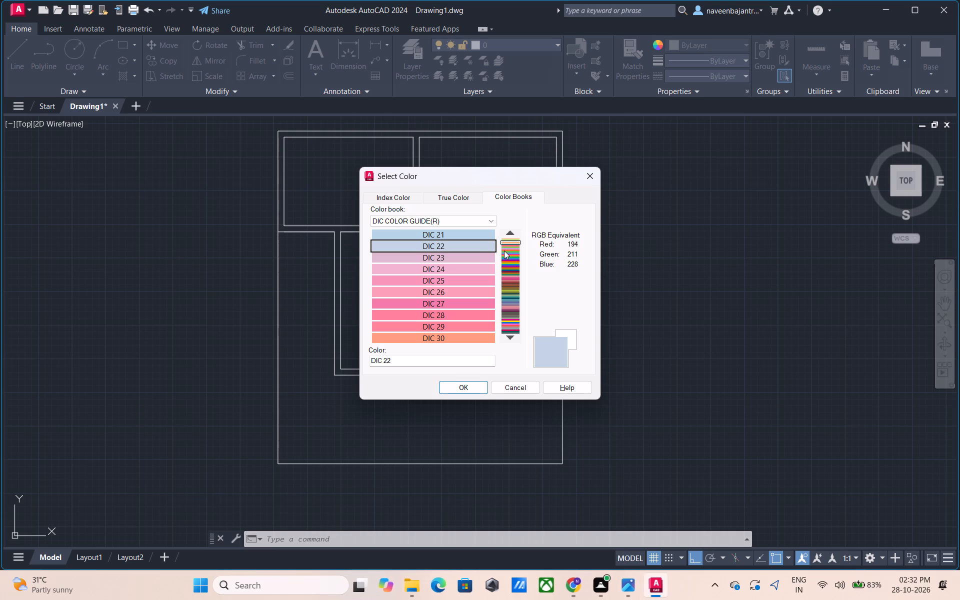
{"action": "key", "text": "Down"}
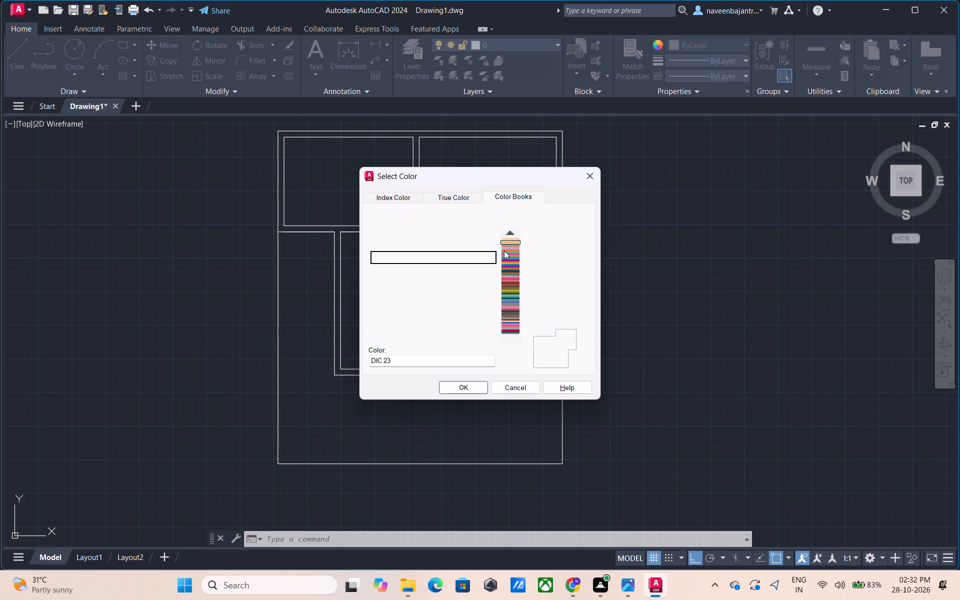
{"action": "key", "text": "Down"}
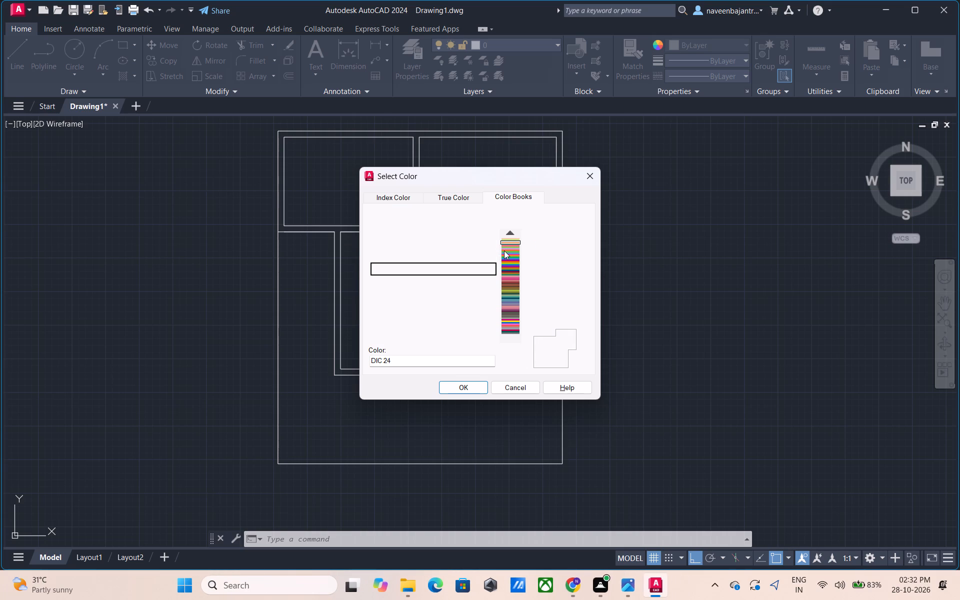
{"action": "key", "text": "Down"}
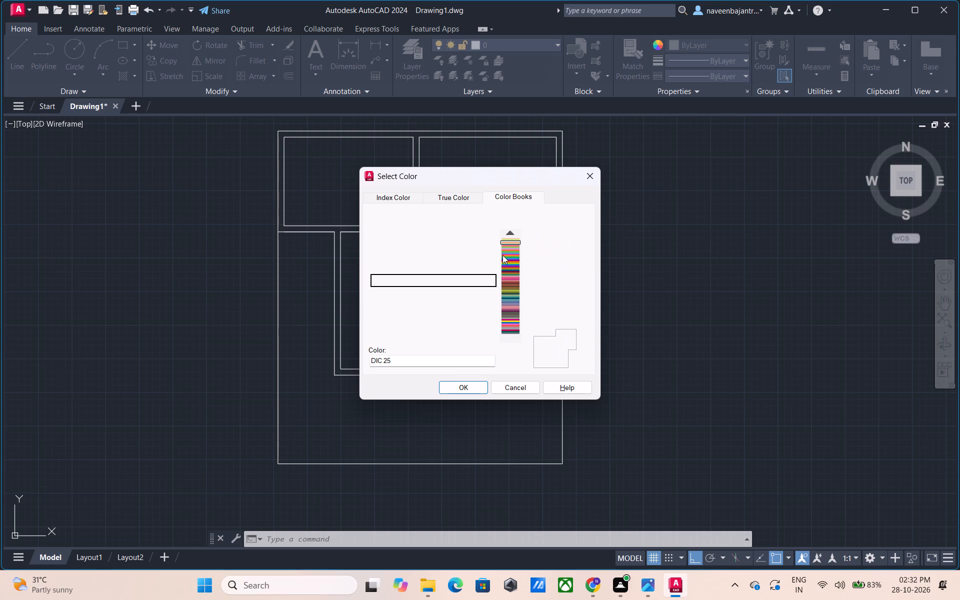
{"action": "key", "text": "Down"}
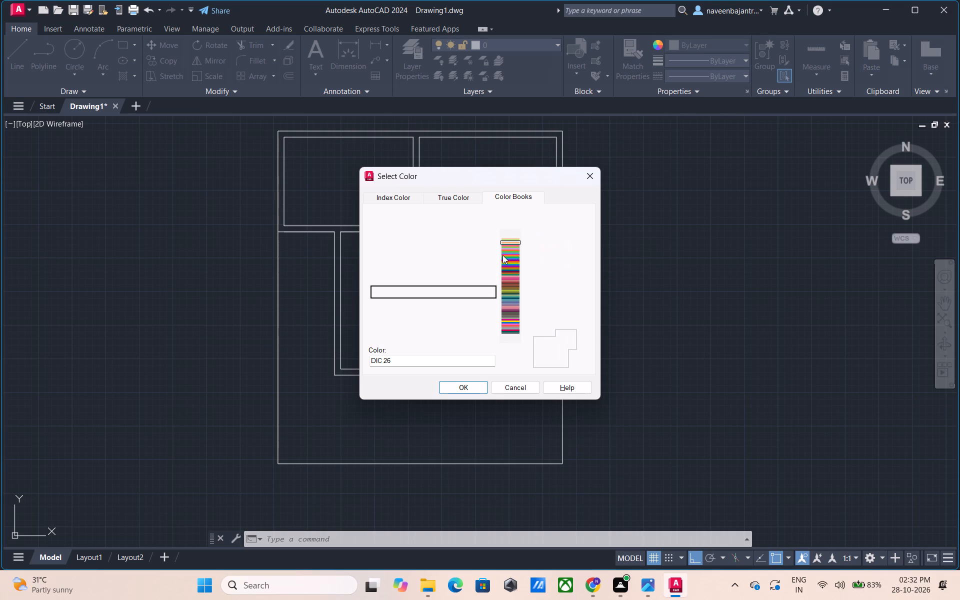
{"action": "key", "text": "Down"}
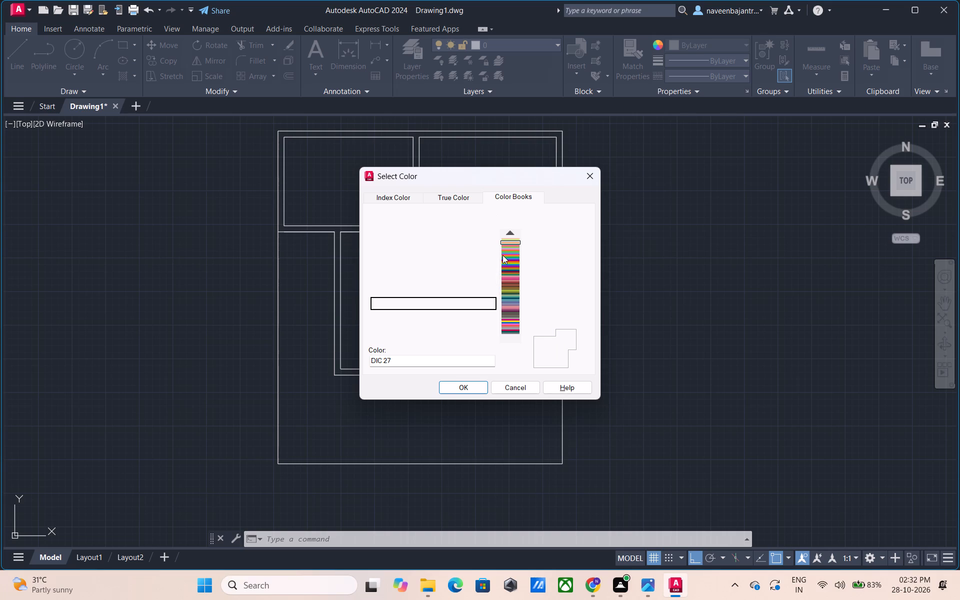
{"action": "key", "text": "Down"}
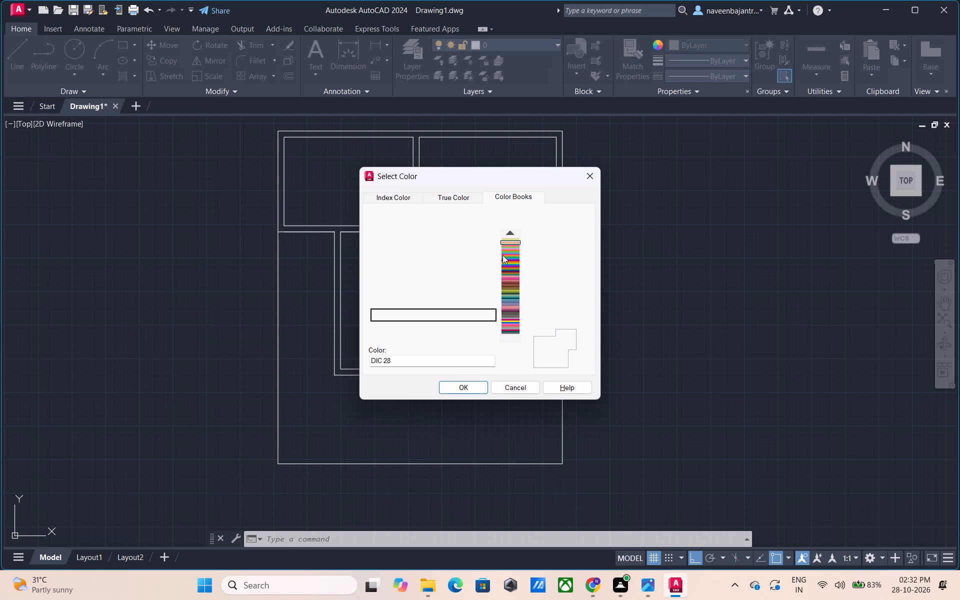
{"action": "key", "text": "Down"}
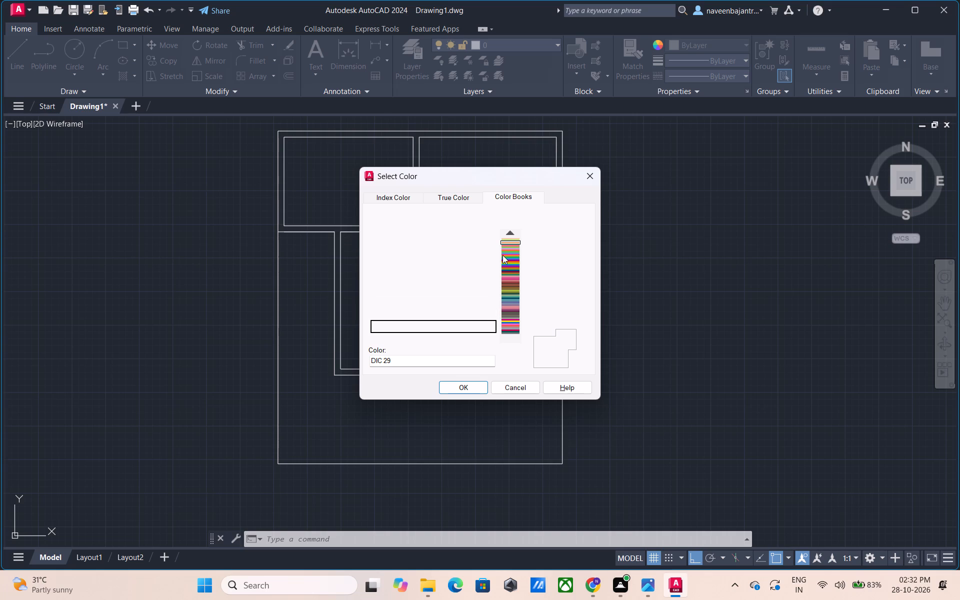
{"action": "key", "text": "Down"}
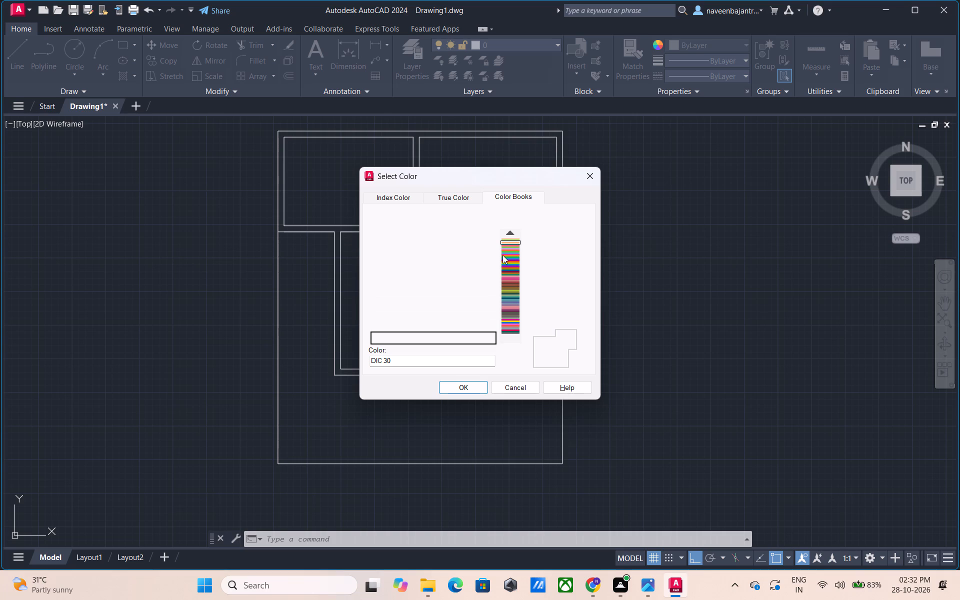
{"action": "key", "text": "Down"}
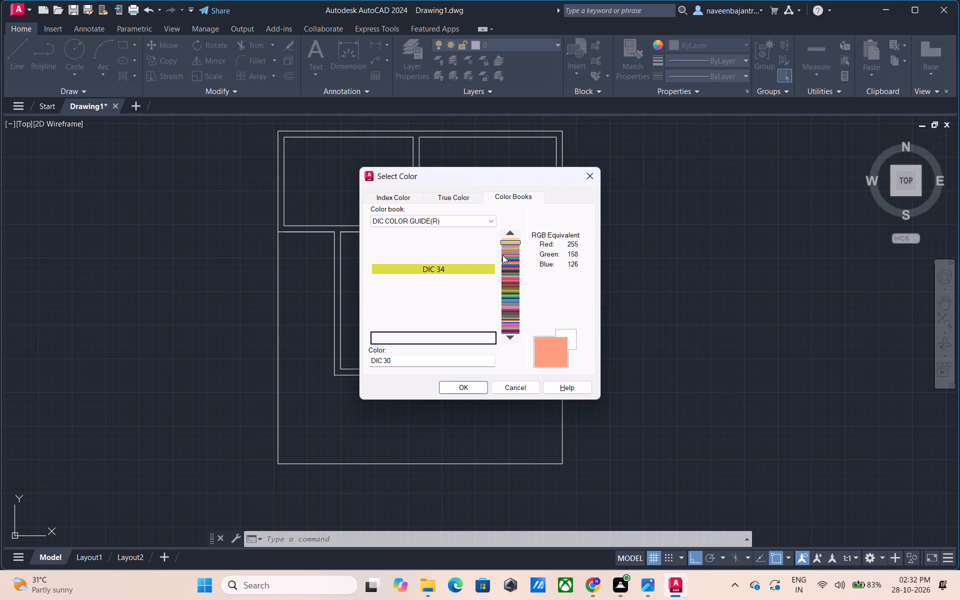
{"action": "key", "text": "Down"}
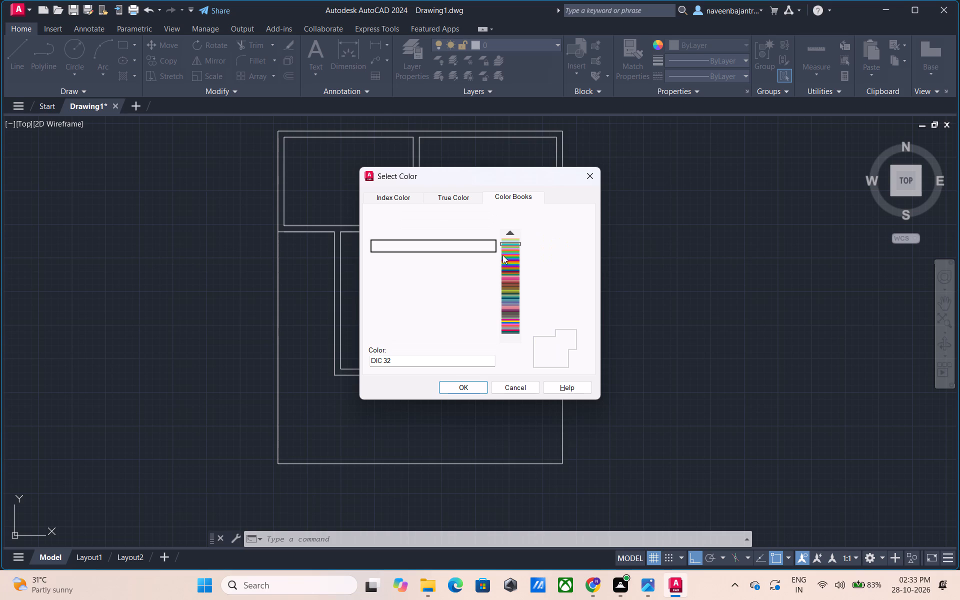
{"action": "key", "text": "Down"}
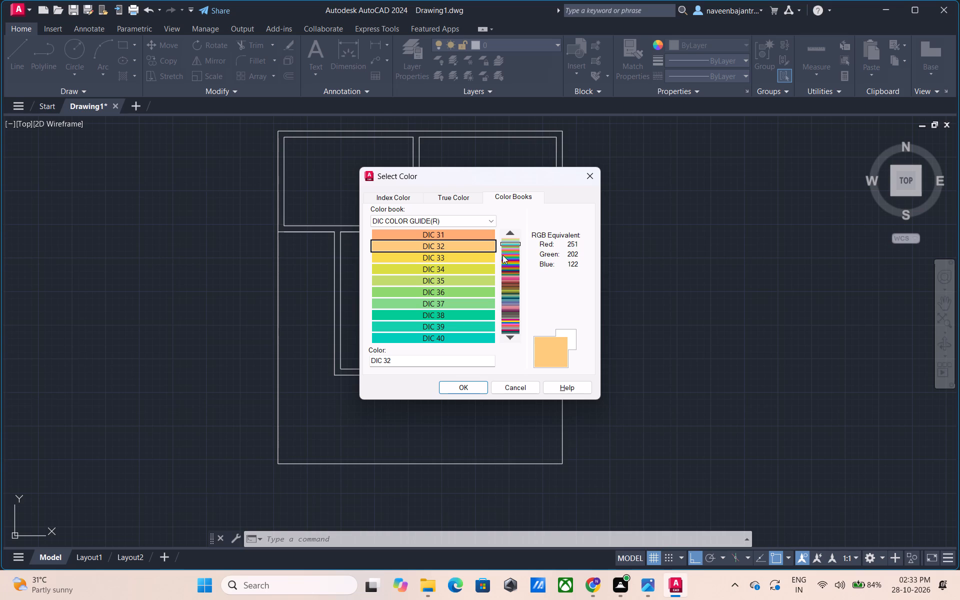
{"action": "key", "text": "Down"}
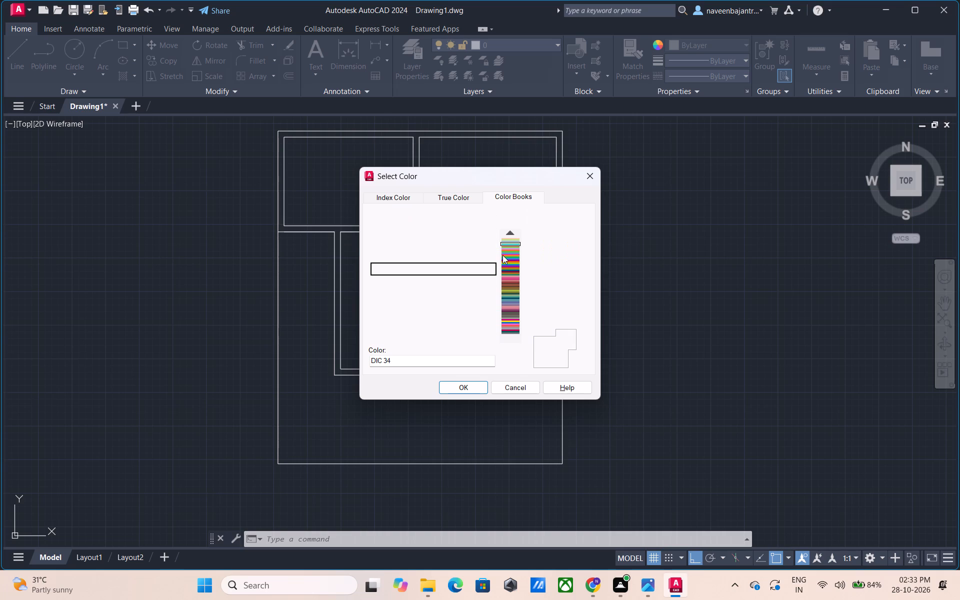
{"action": "key", "text": "Down"}
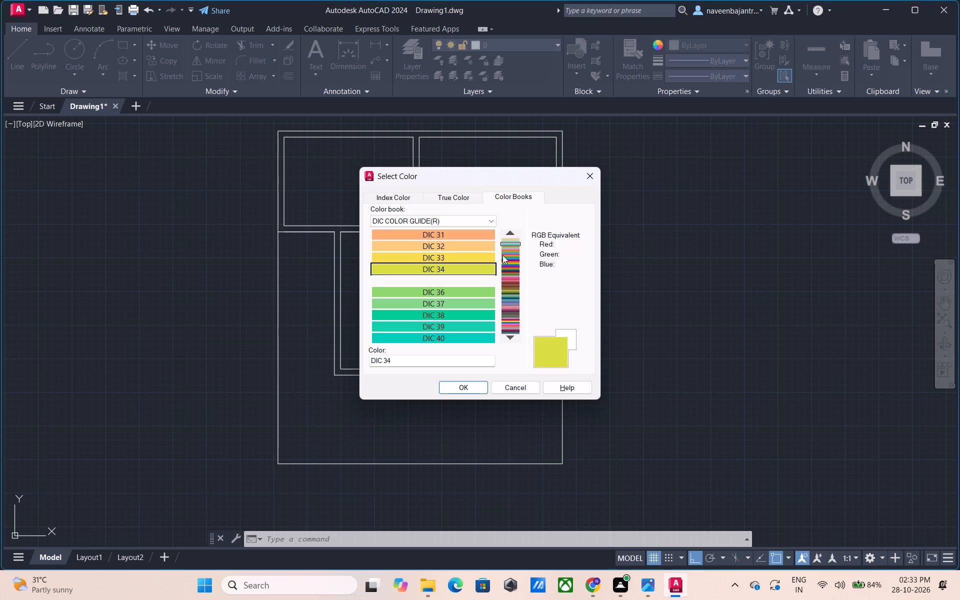
{"action": "key", "text": "Down"}
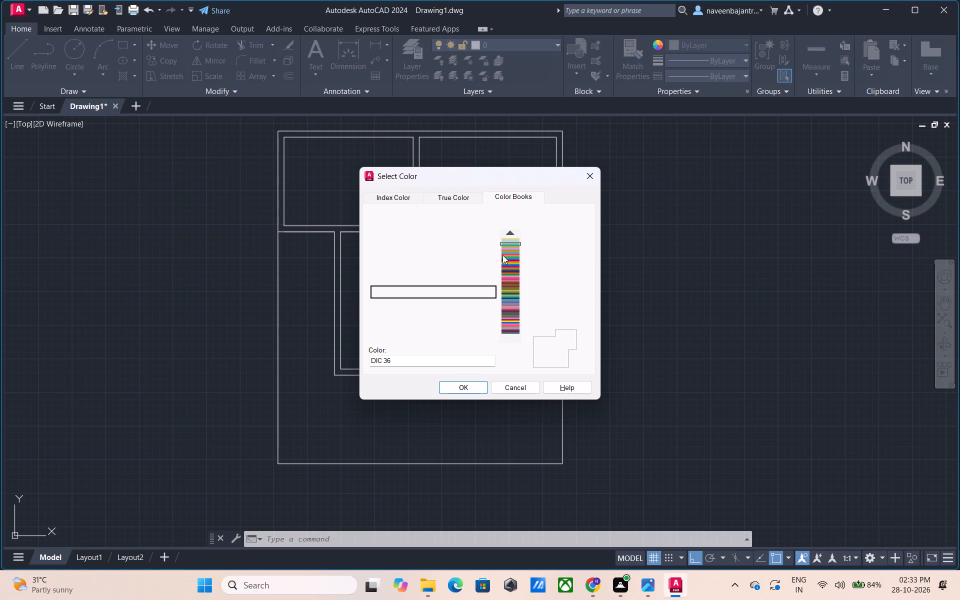
{"action": "key", "text": "Down"}
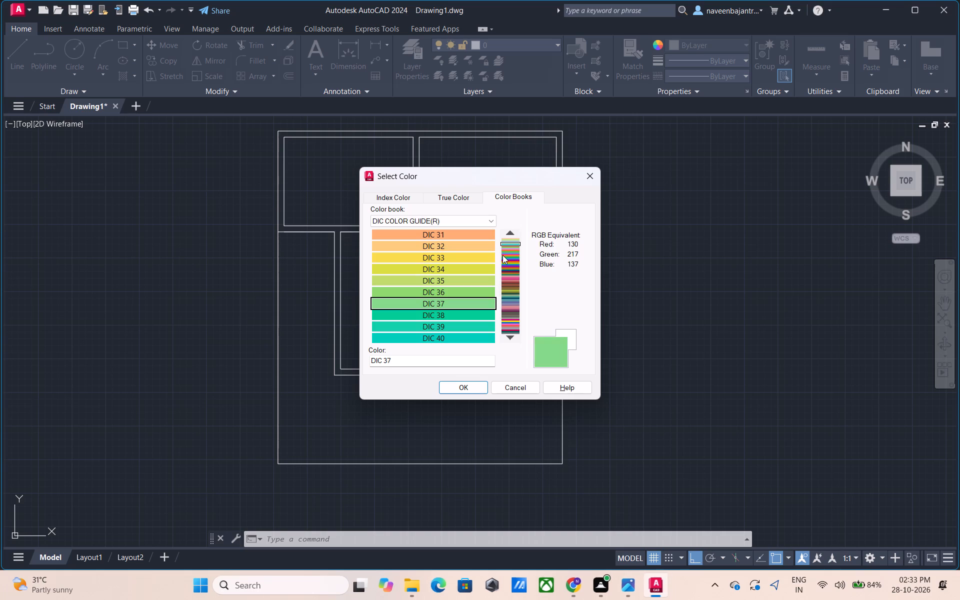
{"action": "key", "text": "Down"}
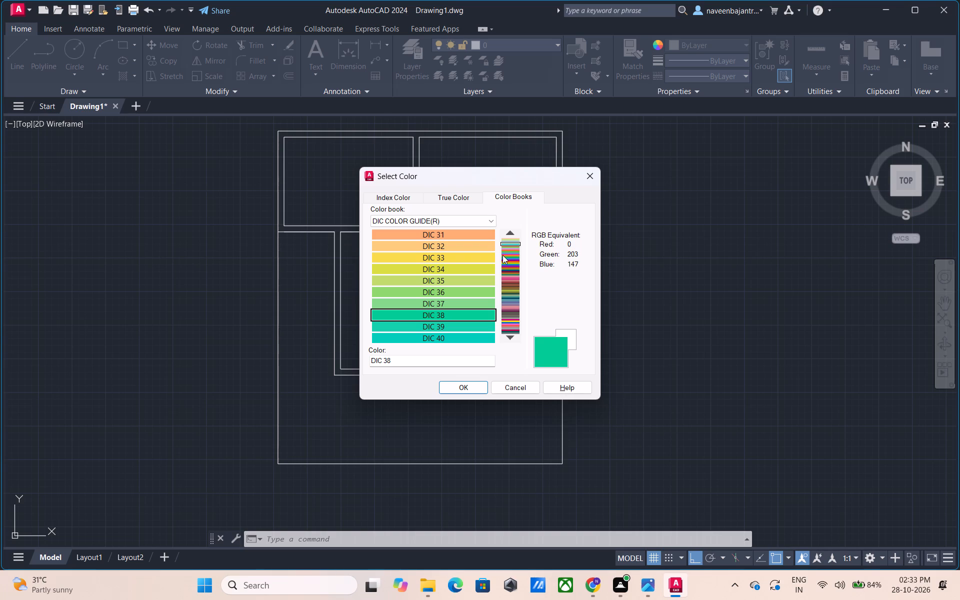
{"action": "key", "text": "Down"}
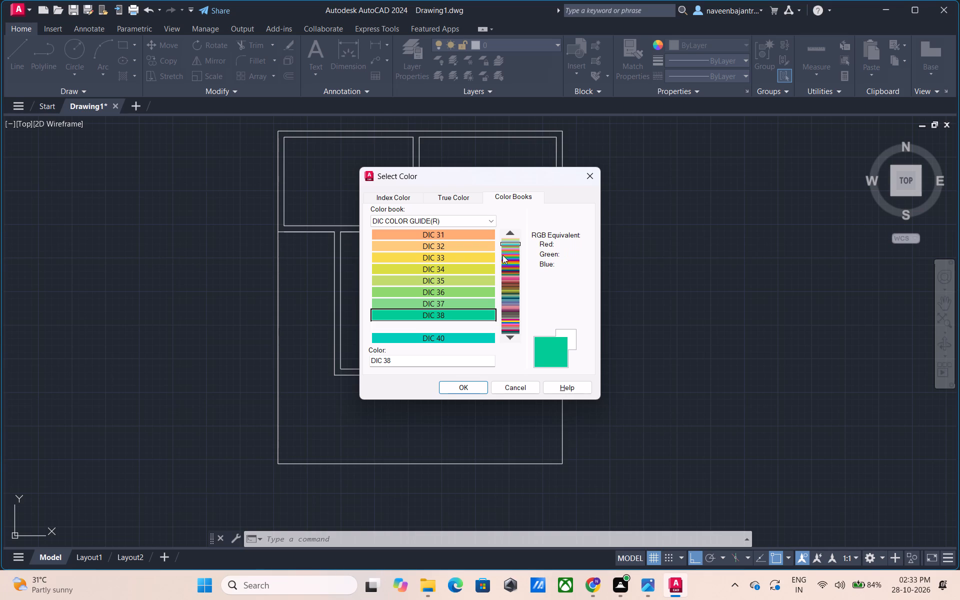
{"action": "key", "text": "Down"}
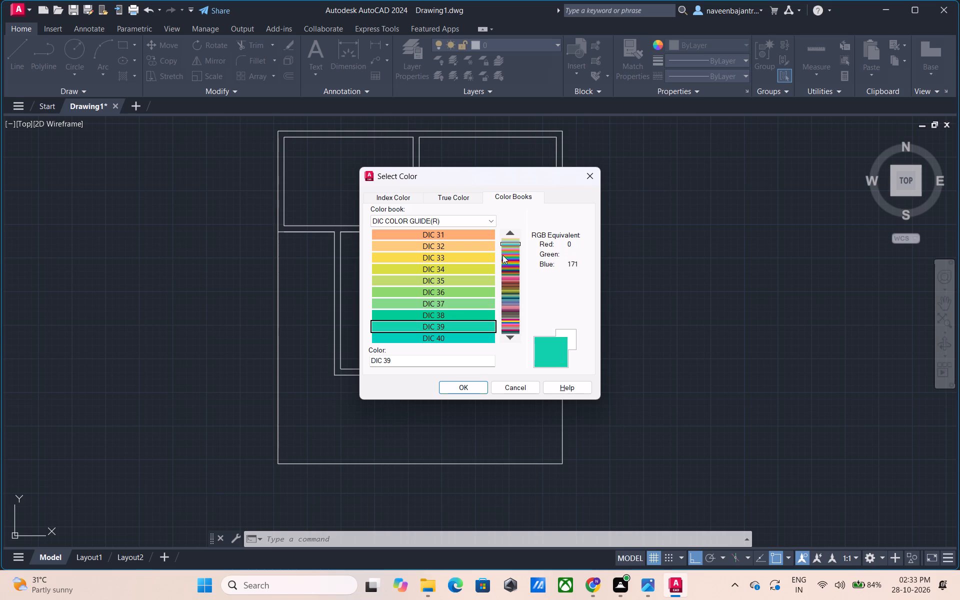
{"action": "key", "text": "Down"}
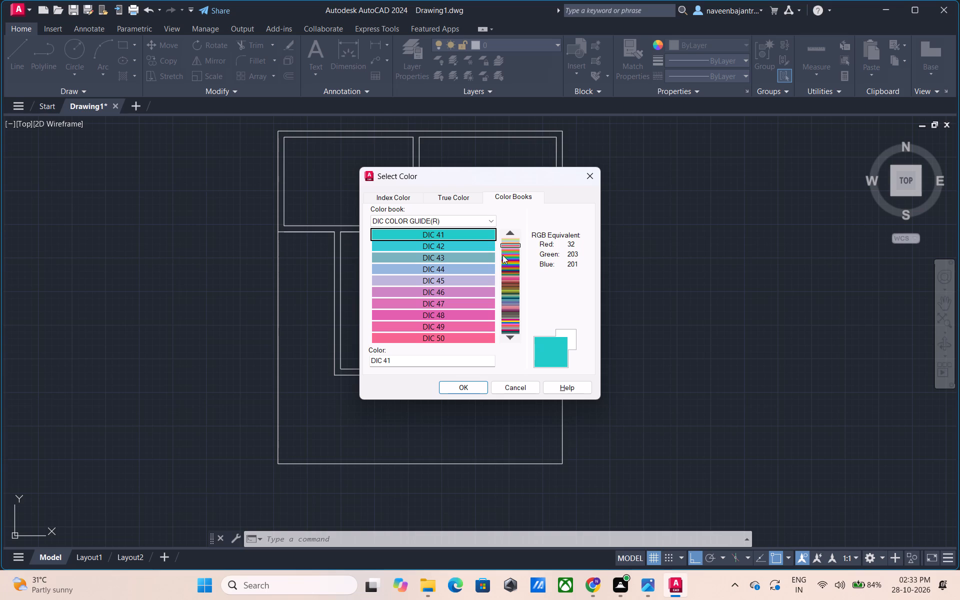
{"action": "key", "text": "Down"}
{"action": "key", "text": "Down"}
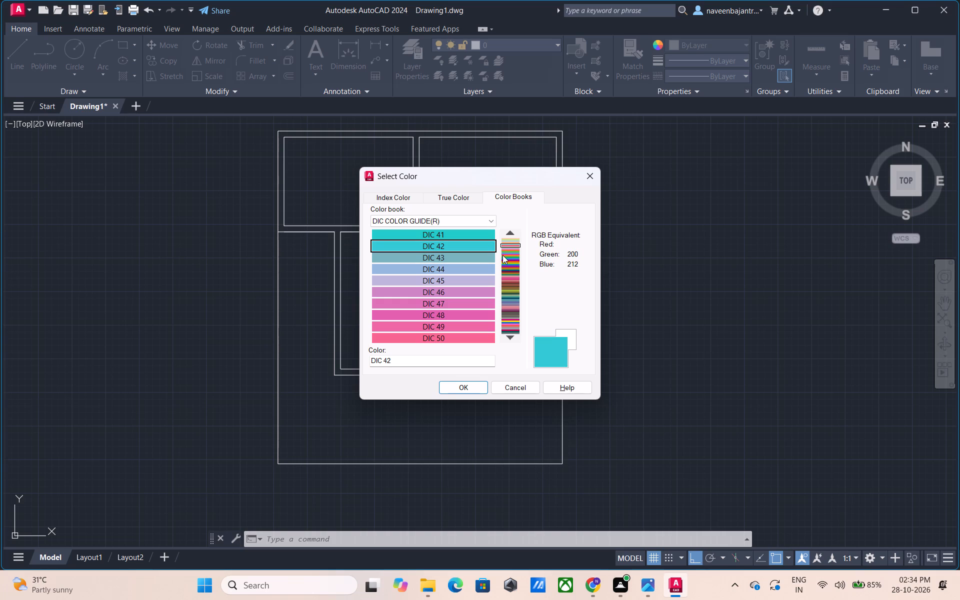
{"action": "key", "text": "Down"}
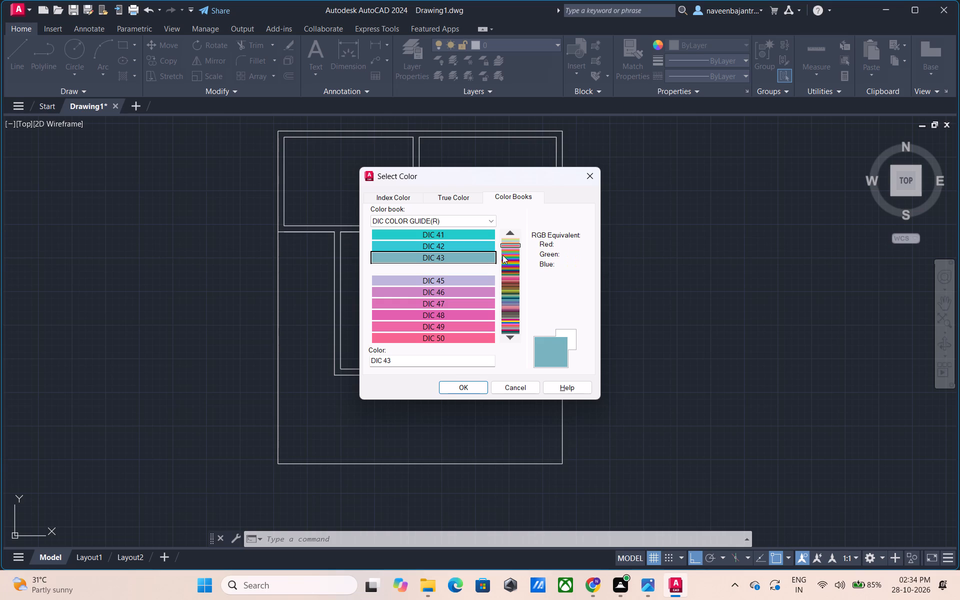
{"action": "key", "text": "Down"}
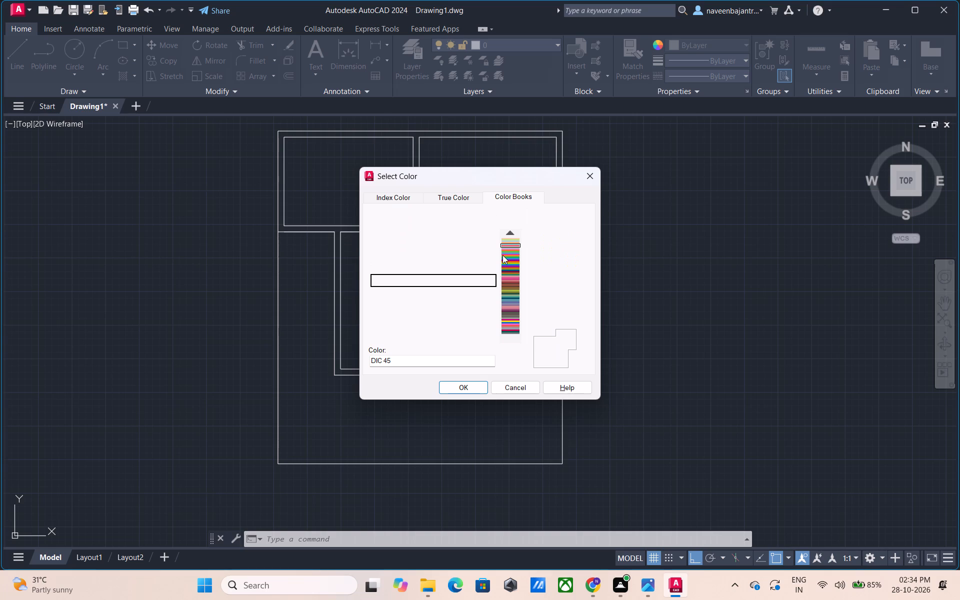
{"action": "key", "text": "Down"}
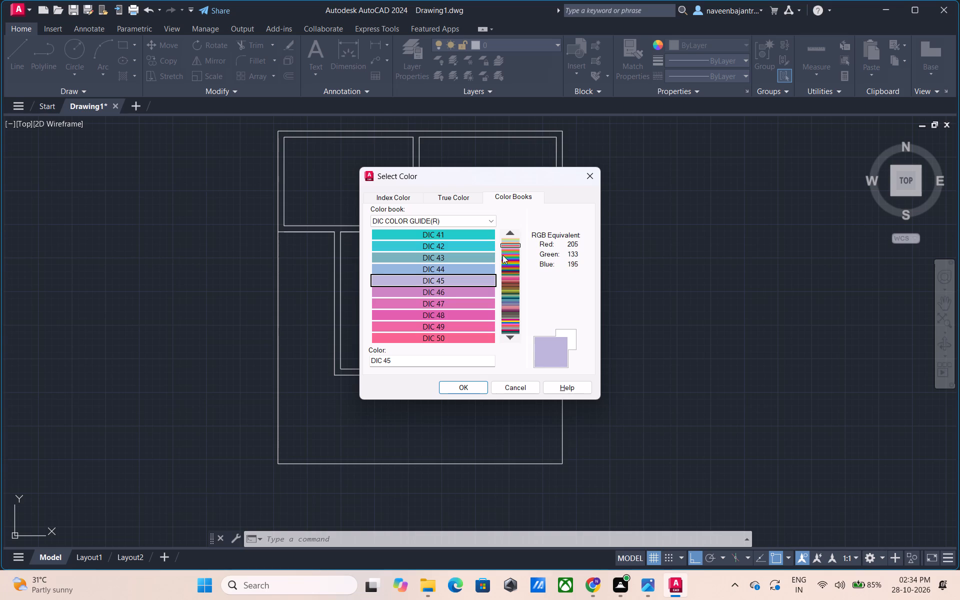
{"action": "key", "text": "Down"}
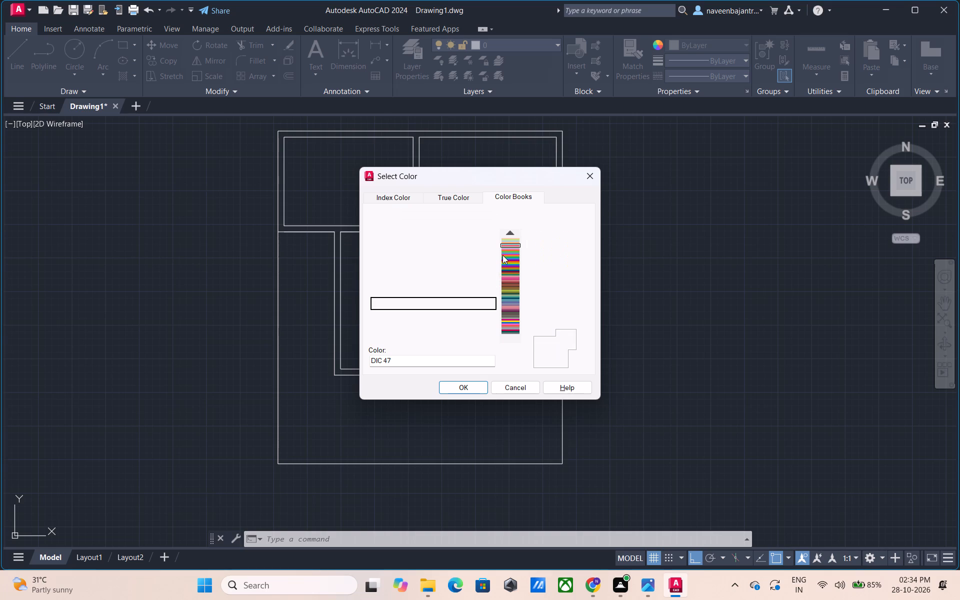
{"action": "key", "text": "Down"}
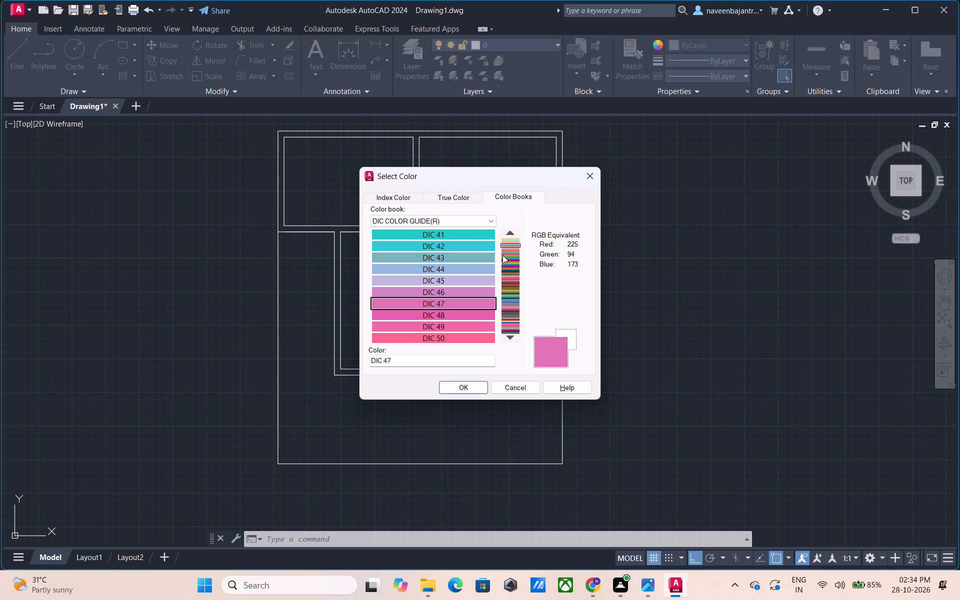
{"action": "key", "text": "Down"}
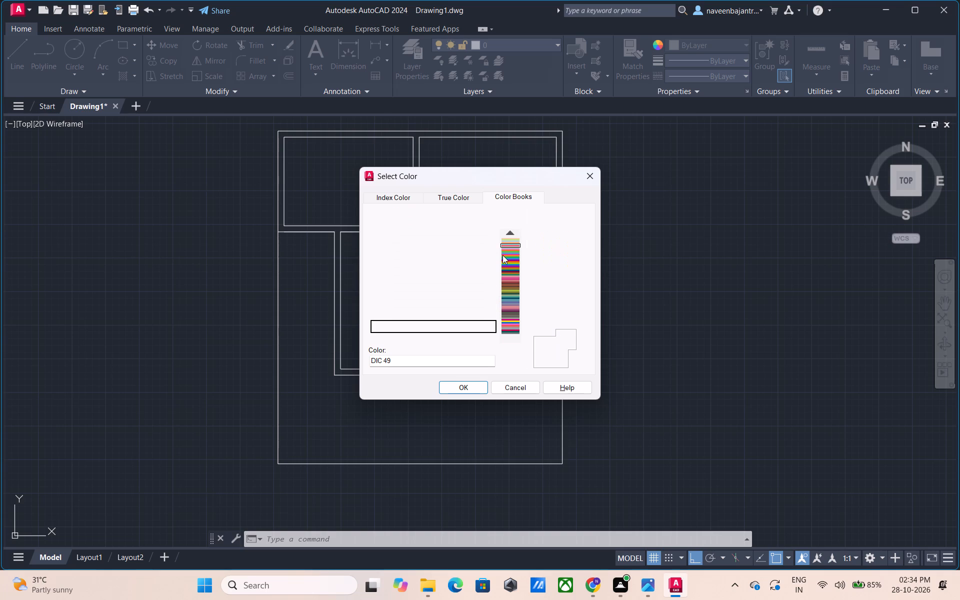
{"action": "key", "text": "Down"}
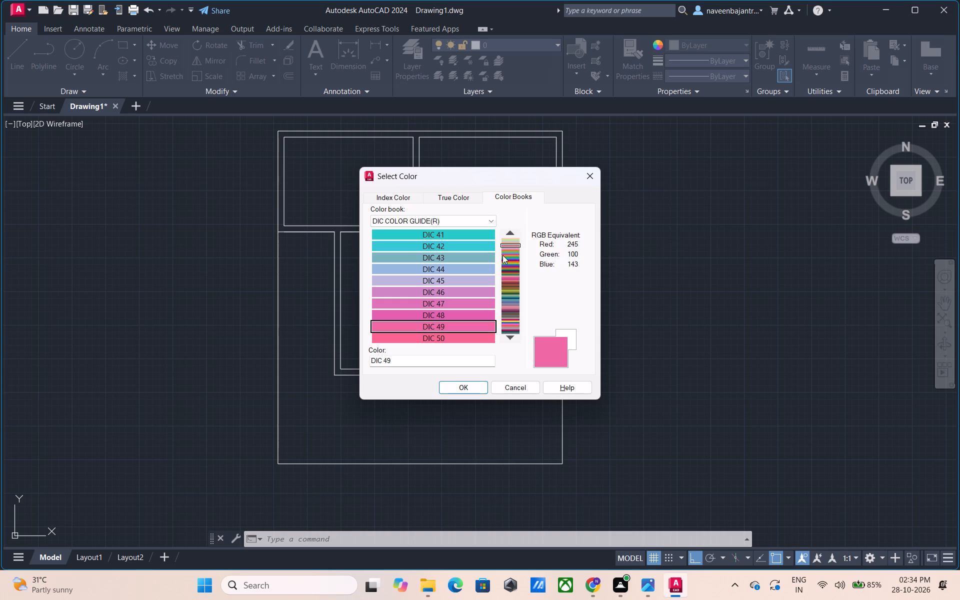
{"action": "key", "text": "Down"}
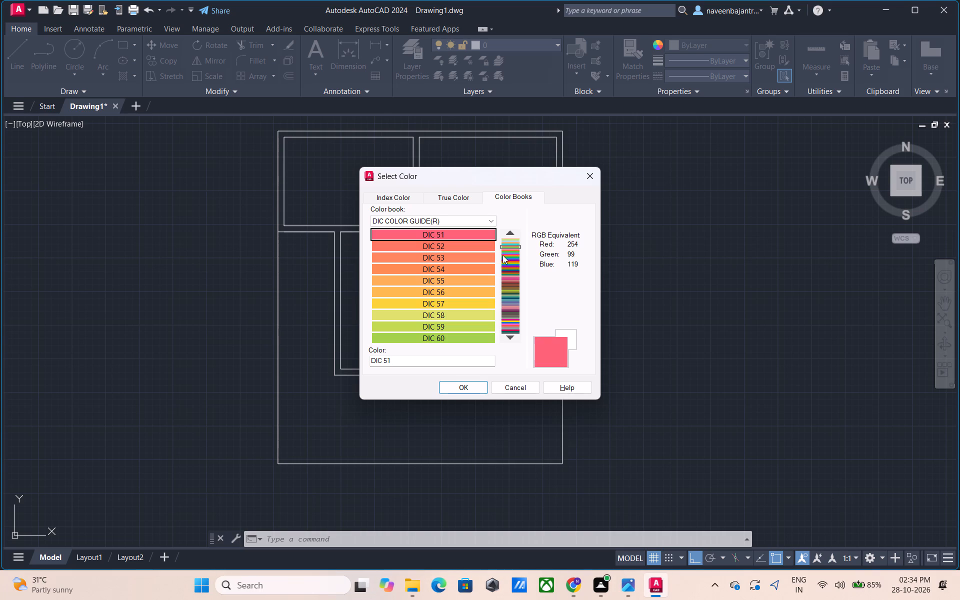
{"action": "key", "text": "Down"}
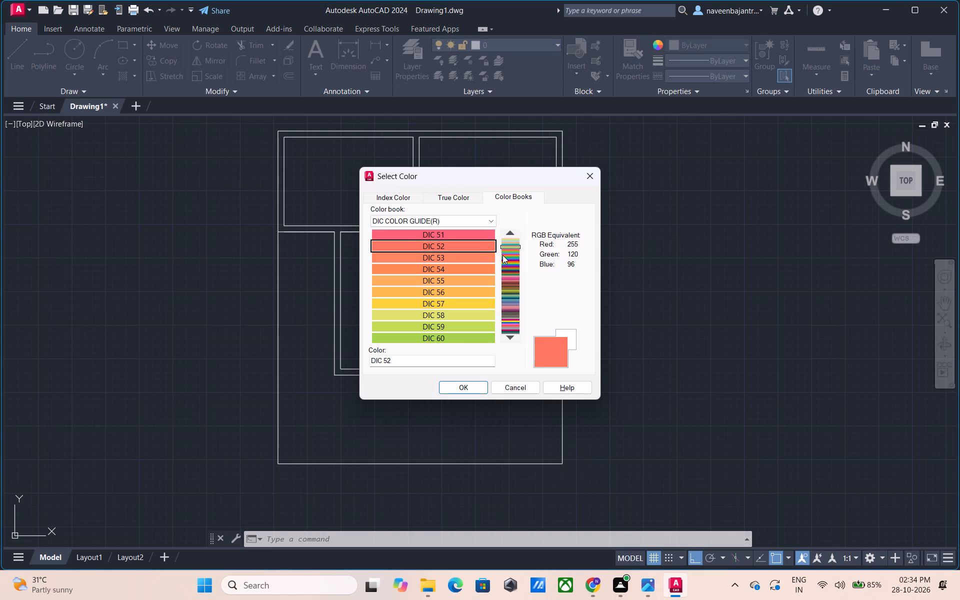
{"action": "key", "text": "Down"}
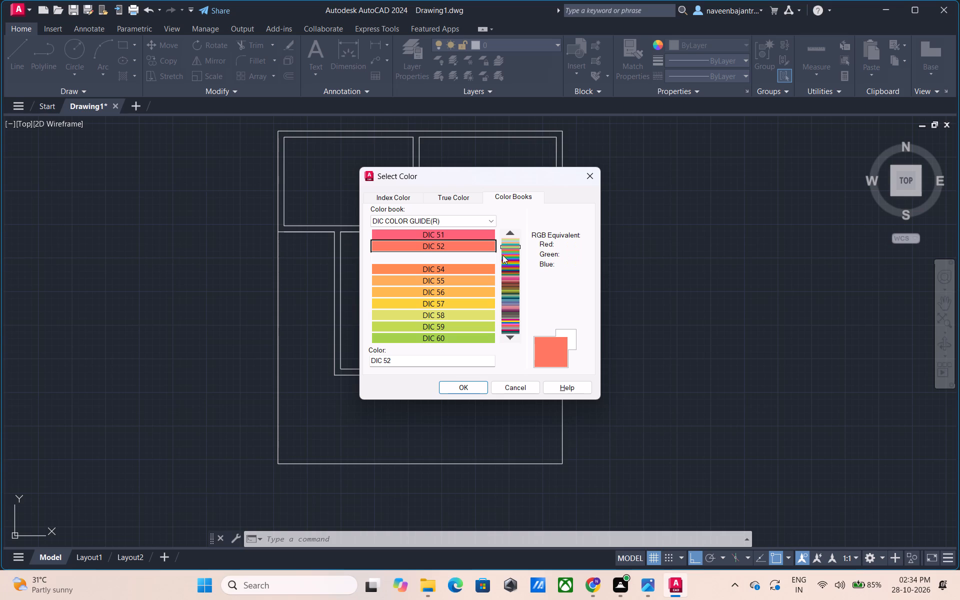
{"action": "key", "text": "Down"}
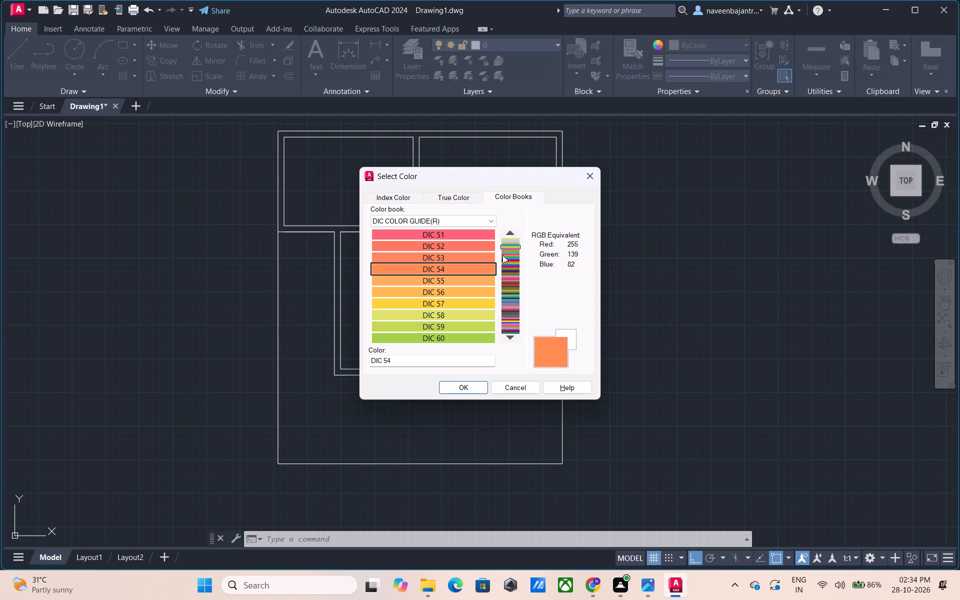
{"action": "key", "text": "Down"}
Continue previewing the DIC COLOR GUIDE(R) swatches one by one from DIC 55 to DIC 94 for an object color.
{"action": "key", "text": "Down"}
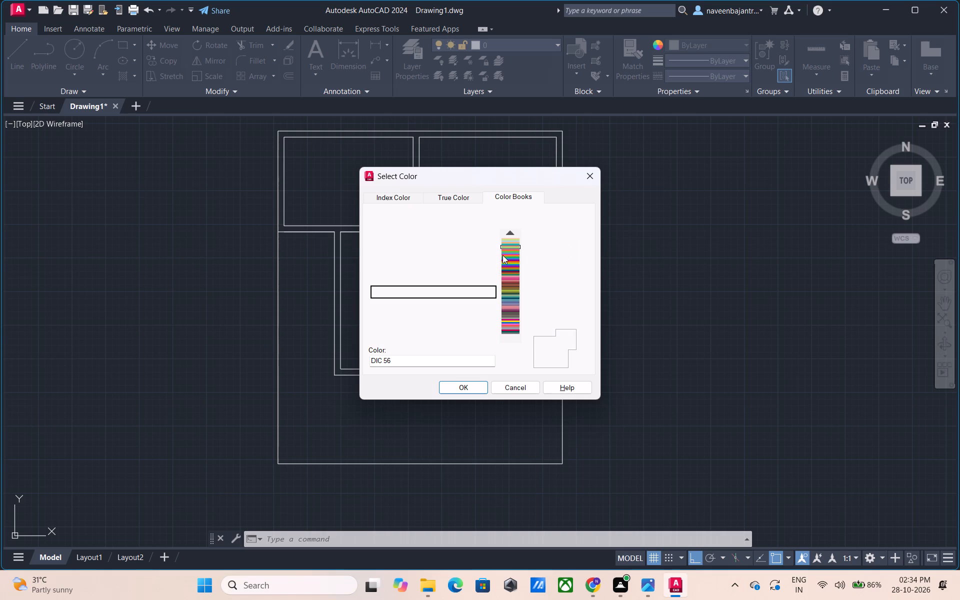
{"action": "key", "text": "Down"}
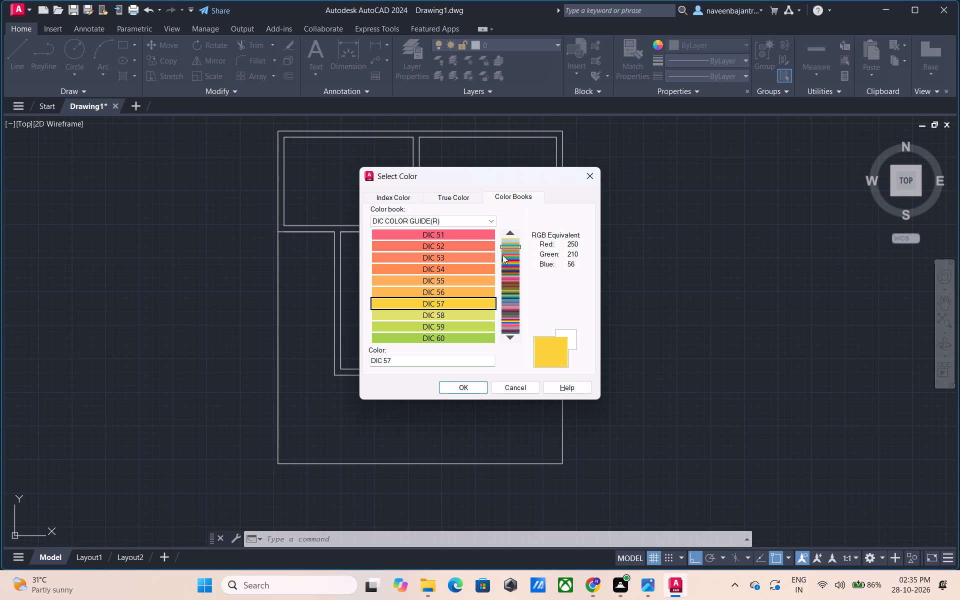
{"action": "key", "text": "Down"}
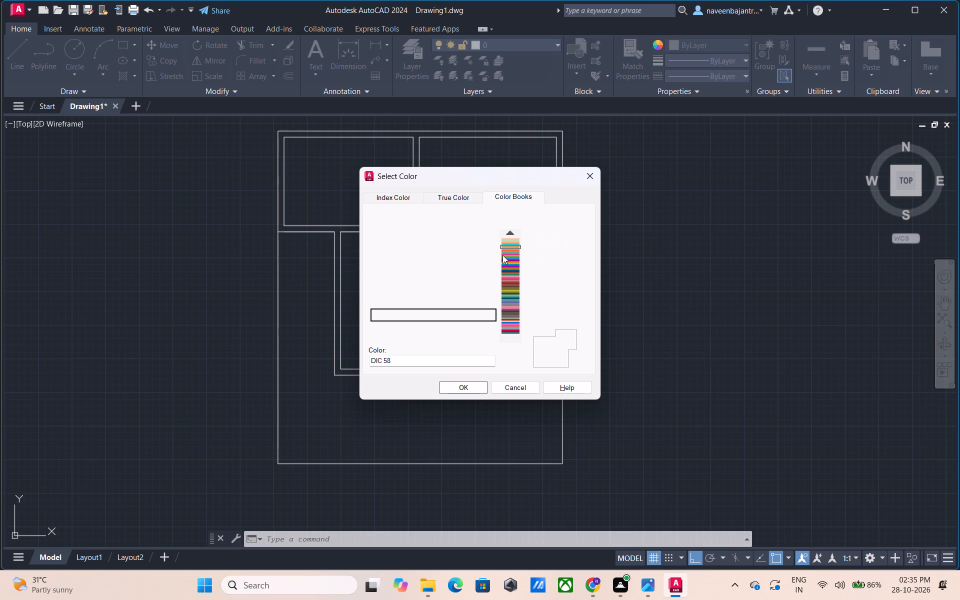
{"action": "key", "text": "Down"}
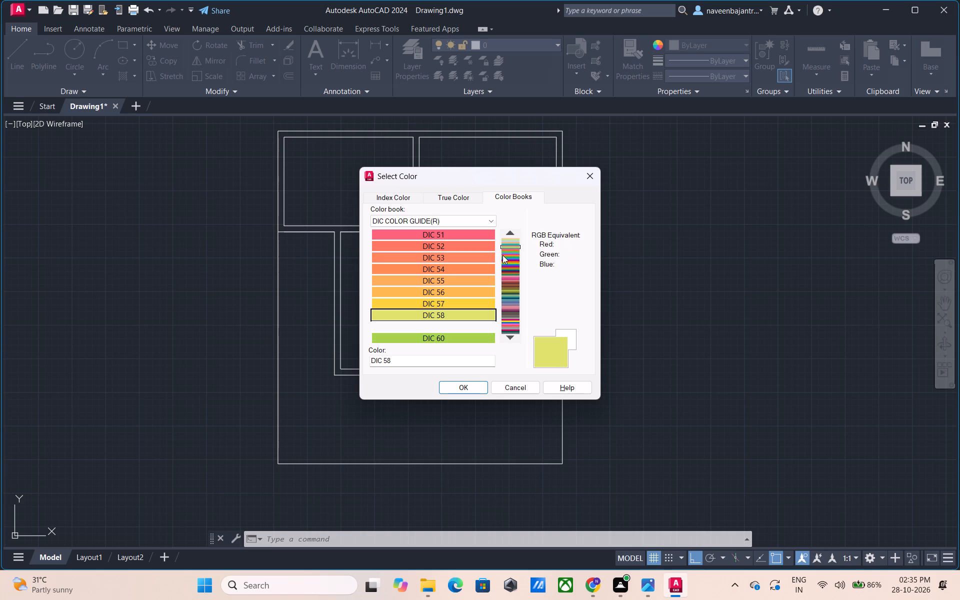
{"action": "key", "text": "Down"}
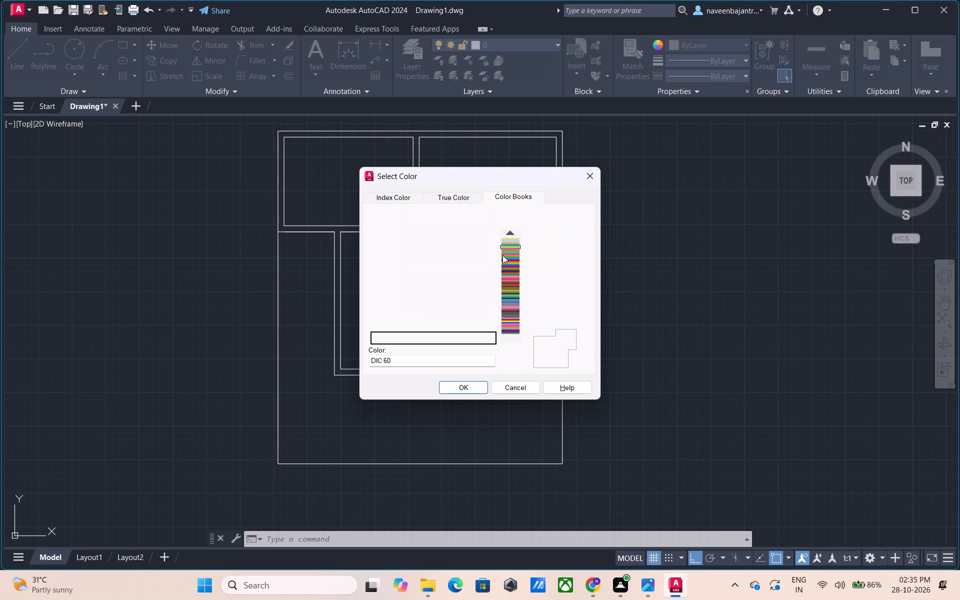
{"action": "key", "text": "Down"}
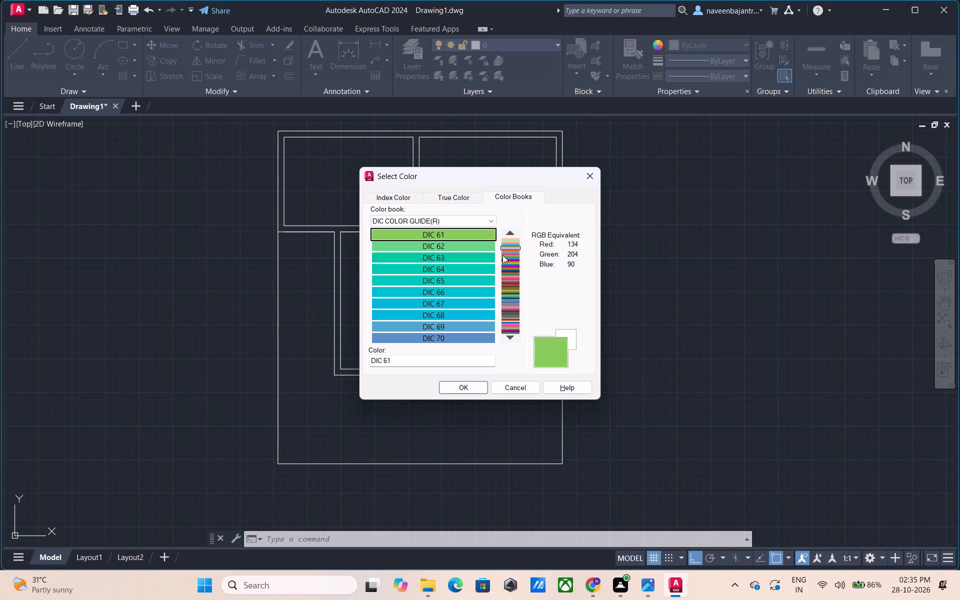
{"action": "key", "text": "Down"}
{"action": "key", "text": "Down"}
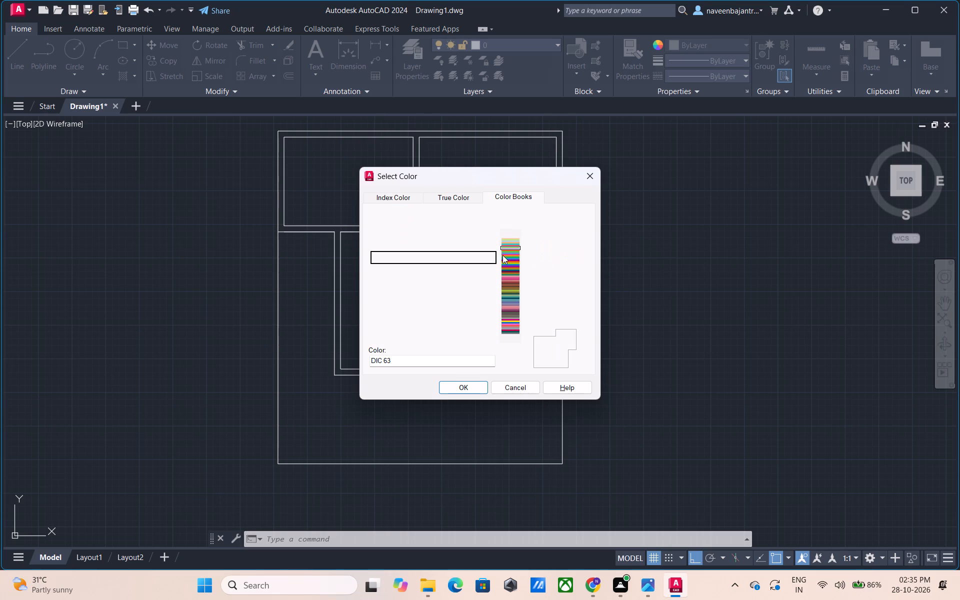
{"action": "key", "text": "Down"}
{"action": "key", "text": "Down"}
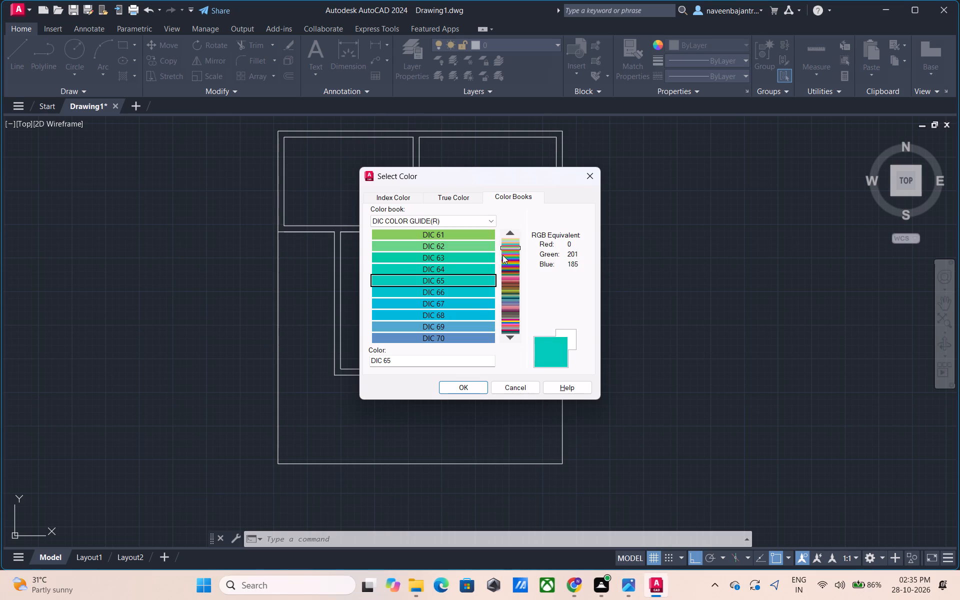
{"action": "key", "text": "Down"}
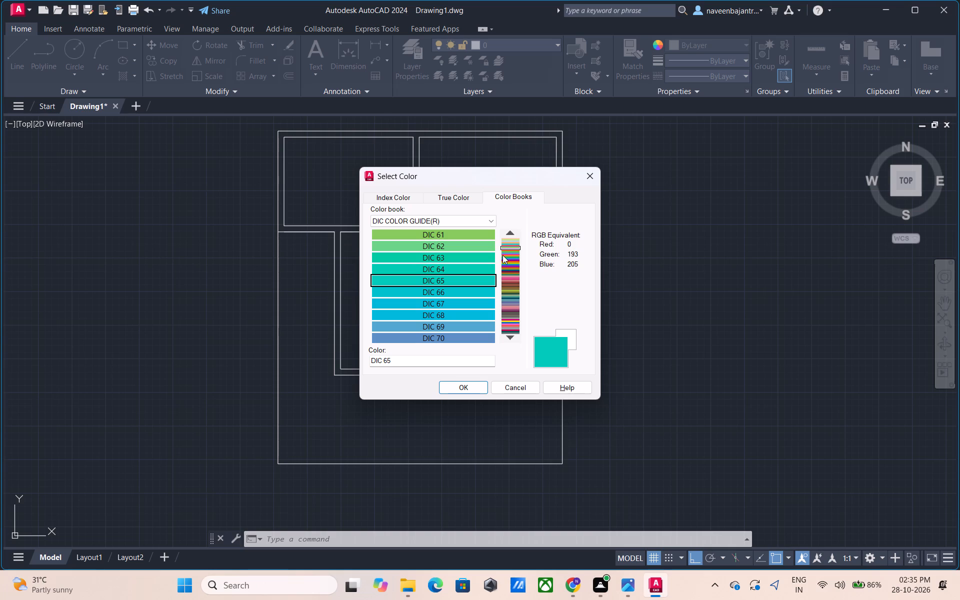
{"action": "key", "text": "Down"}
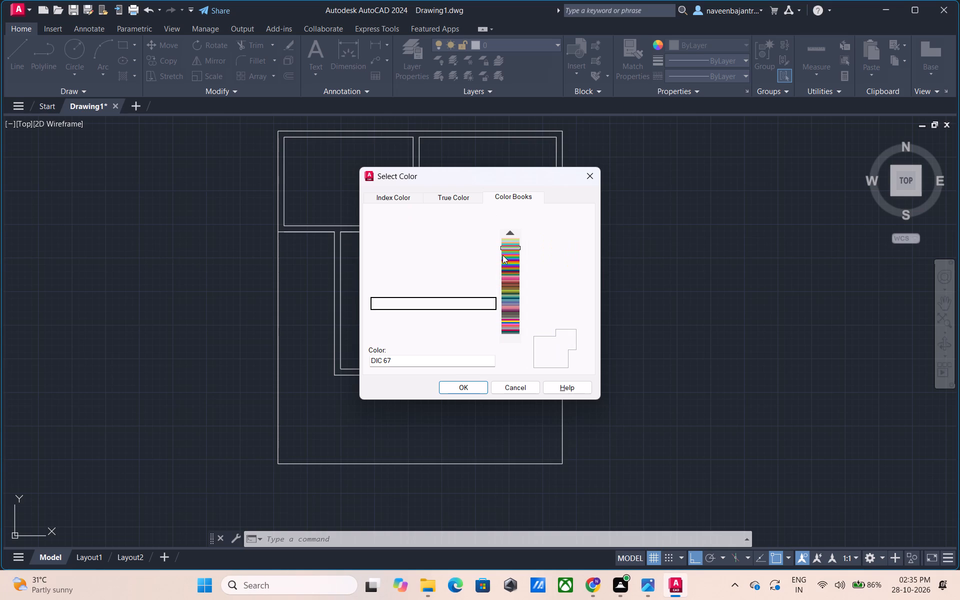
{"action": "key", "text": "Down"}
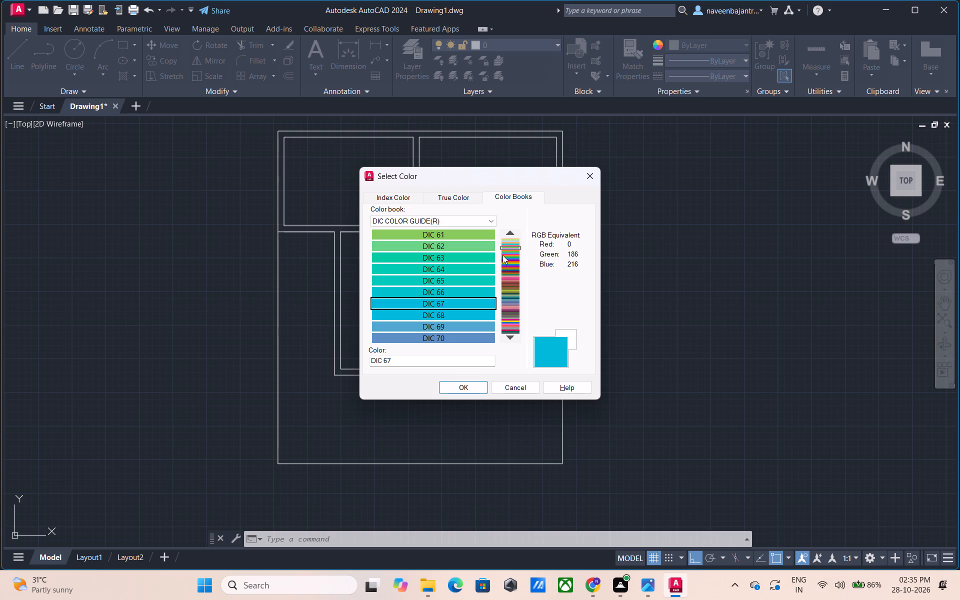
{"action": "key", "text": "Down"}
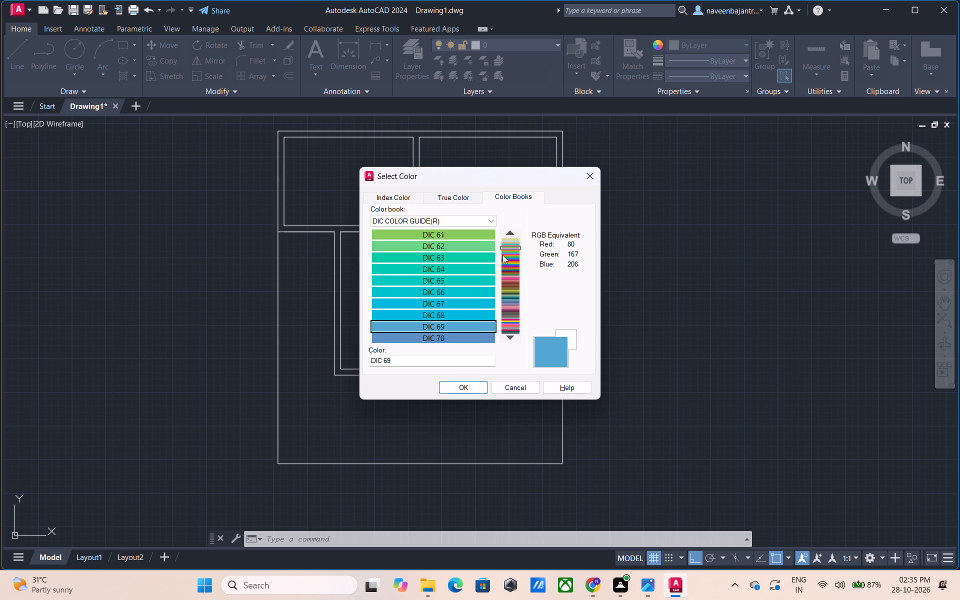
{"action": "key", "text": "Down"}
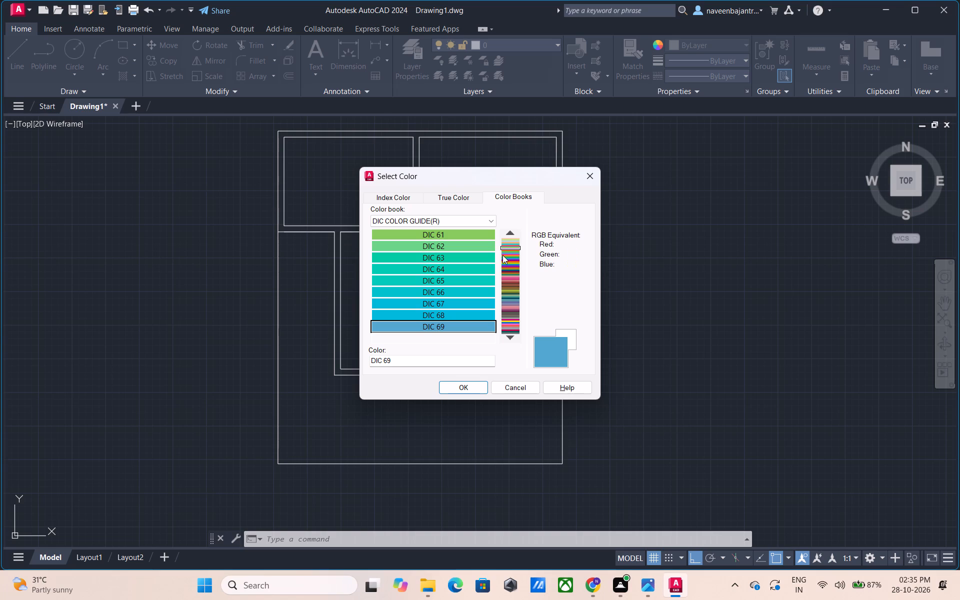
{"action": "key", "text": "Down"}
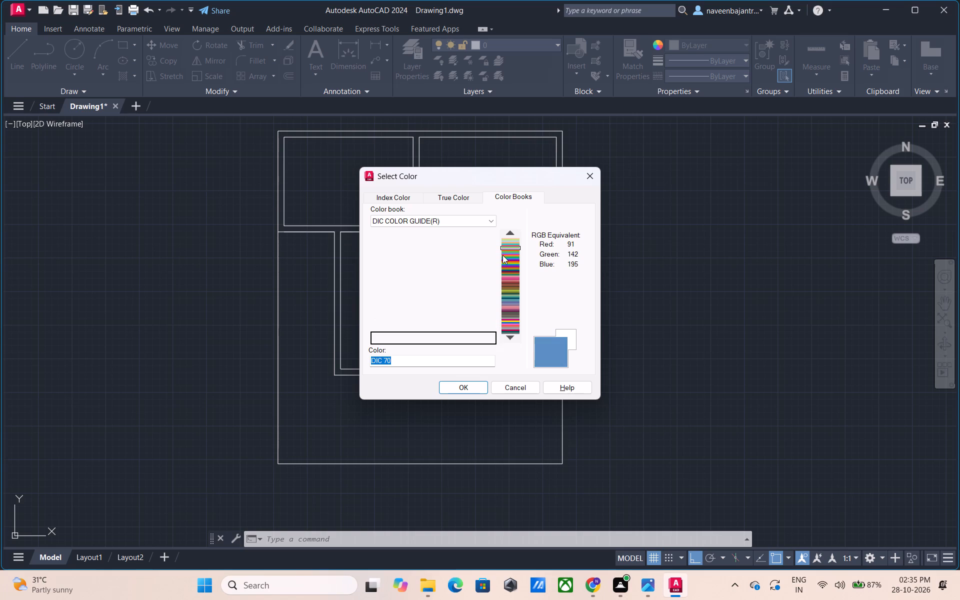
{"action": "key", "text": "Down"}
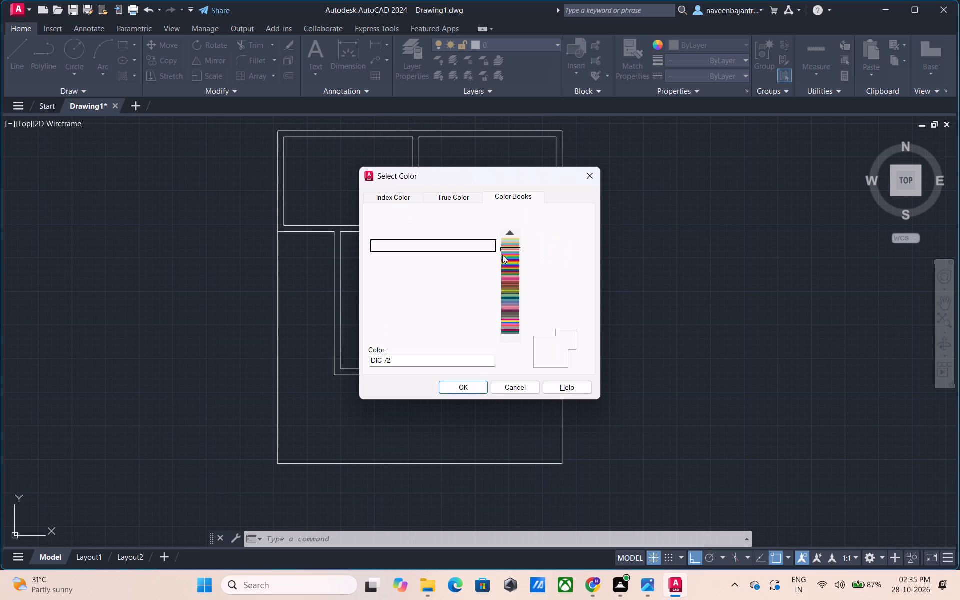
{"action": "key", "text": "Down"}
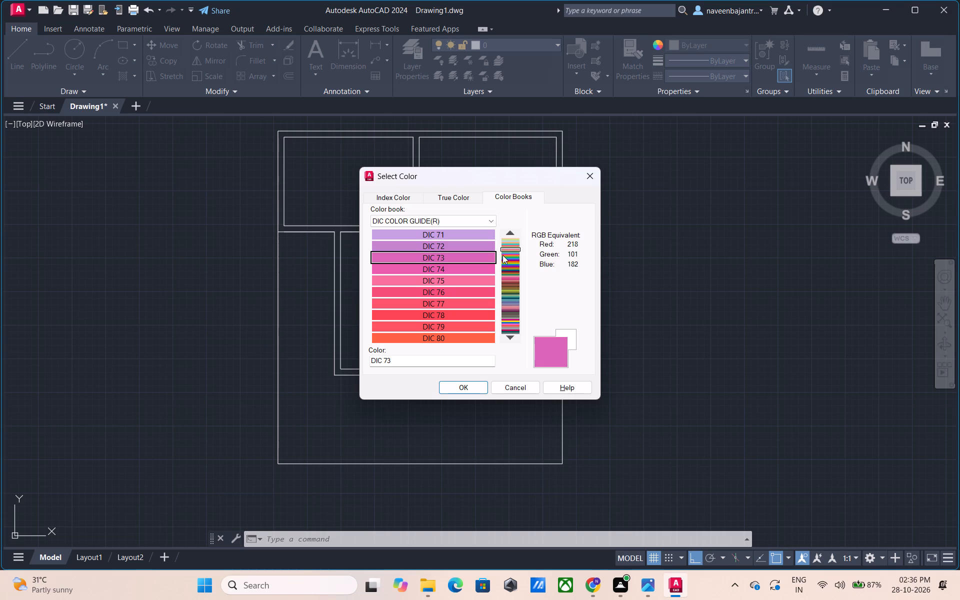
{"action": "key", "text": "Down"}
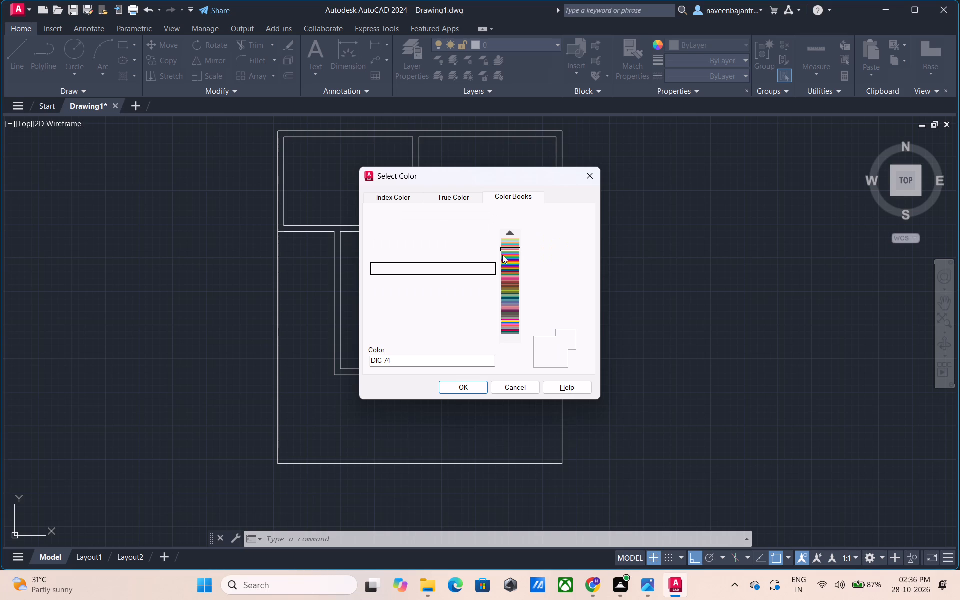
{"action": "key", "text": "Down"}
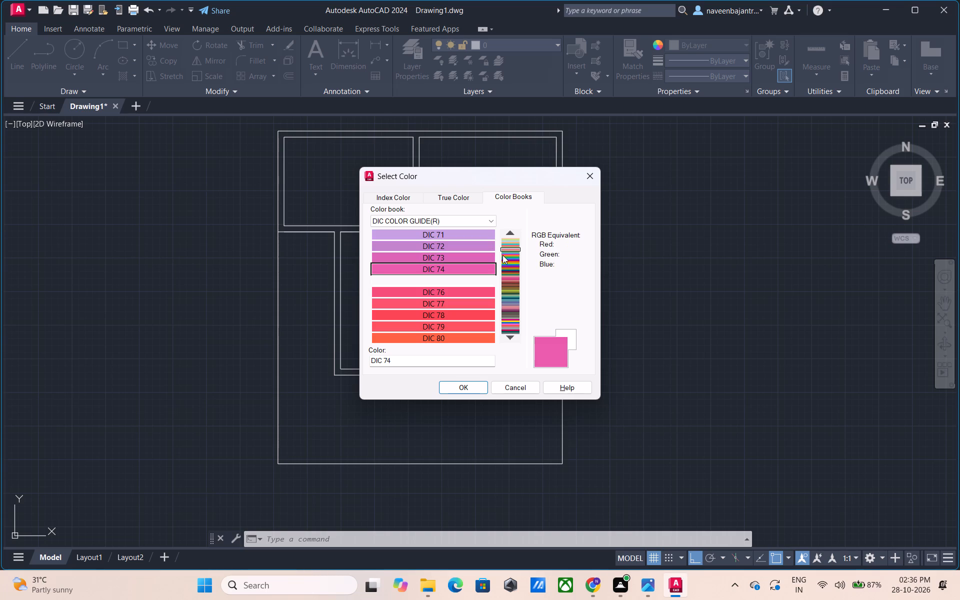
{"action": "key", "text": "Down"}
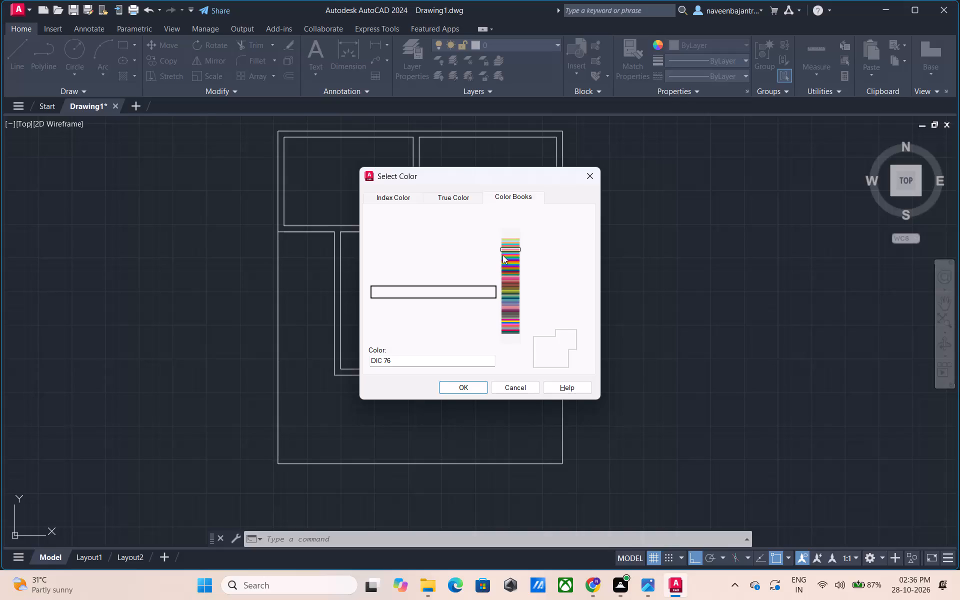
{"action": "key", "text": "Down"}
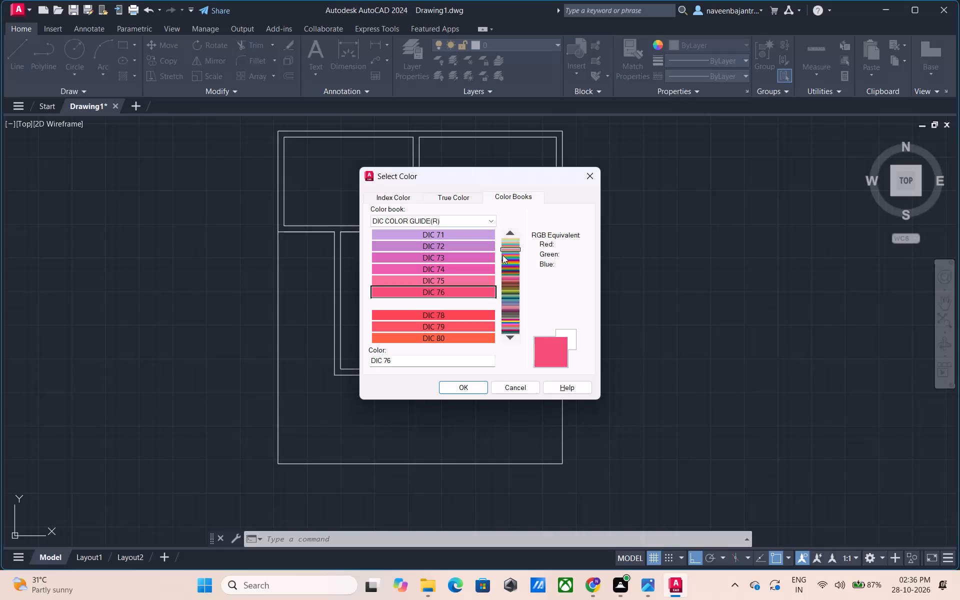
{"action": "key", "text": "Down"}
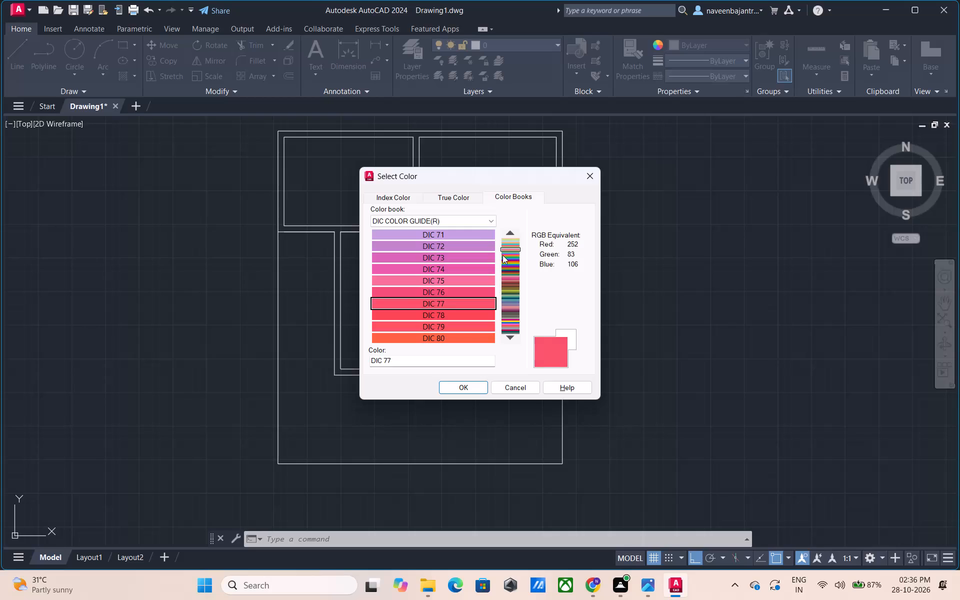
{"action": "key", "text": "Down"}
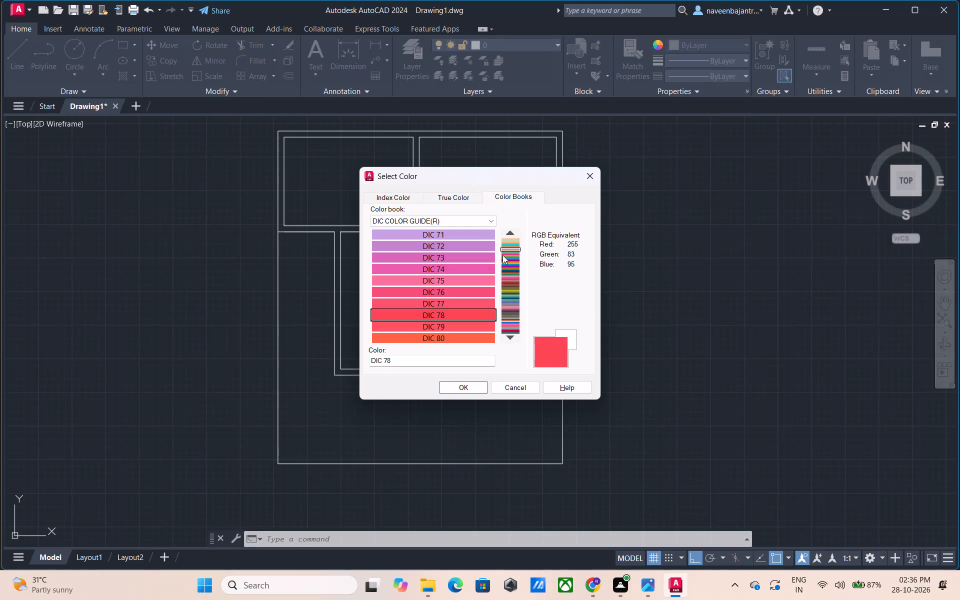
{"action": "key", "text": "Down"}
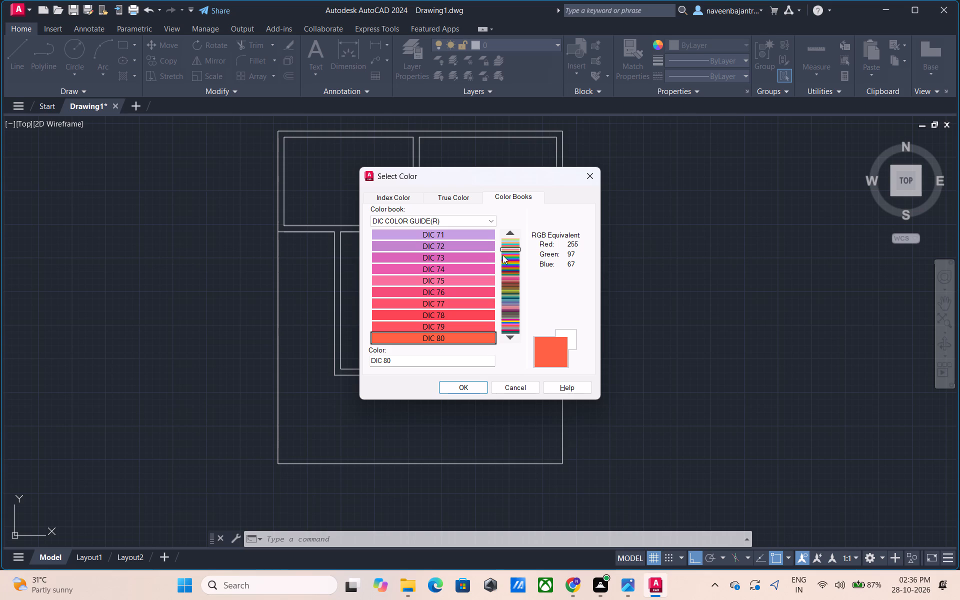
{"action": "key", "text": "Down"}
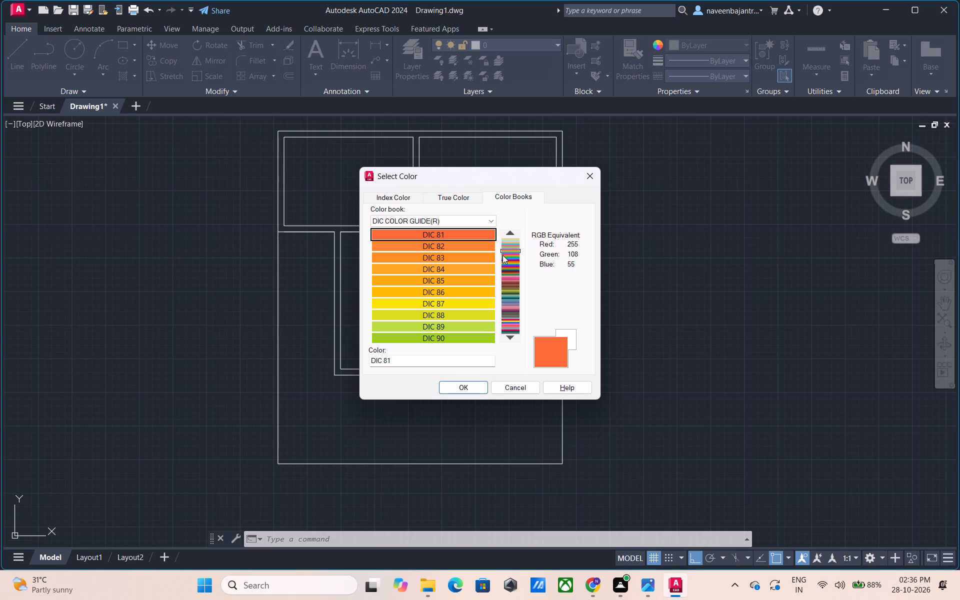
{"action": "key", "text": "Down"}
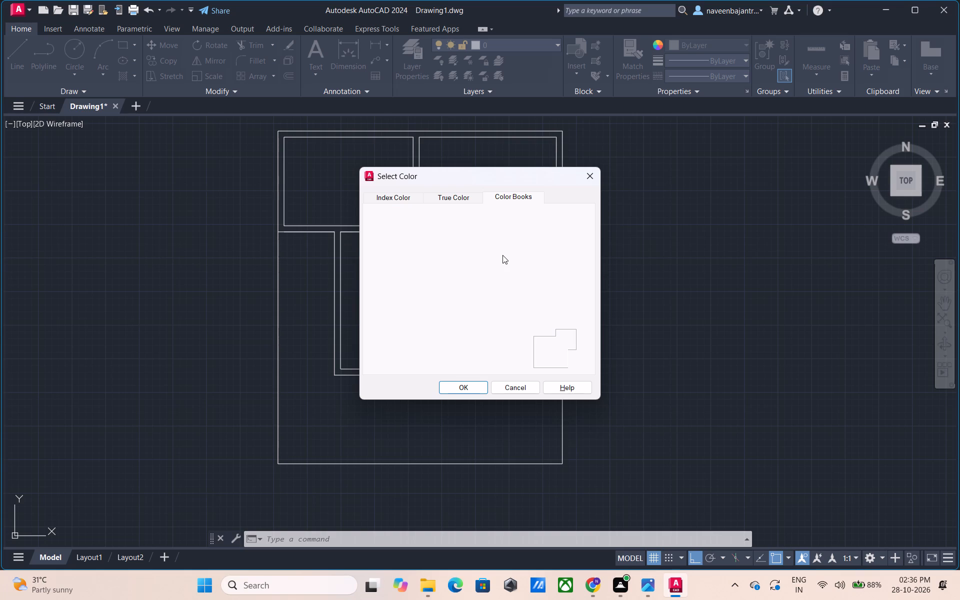
{"action": "key", "text": "Down"}
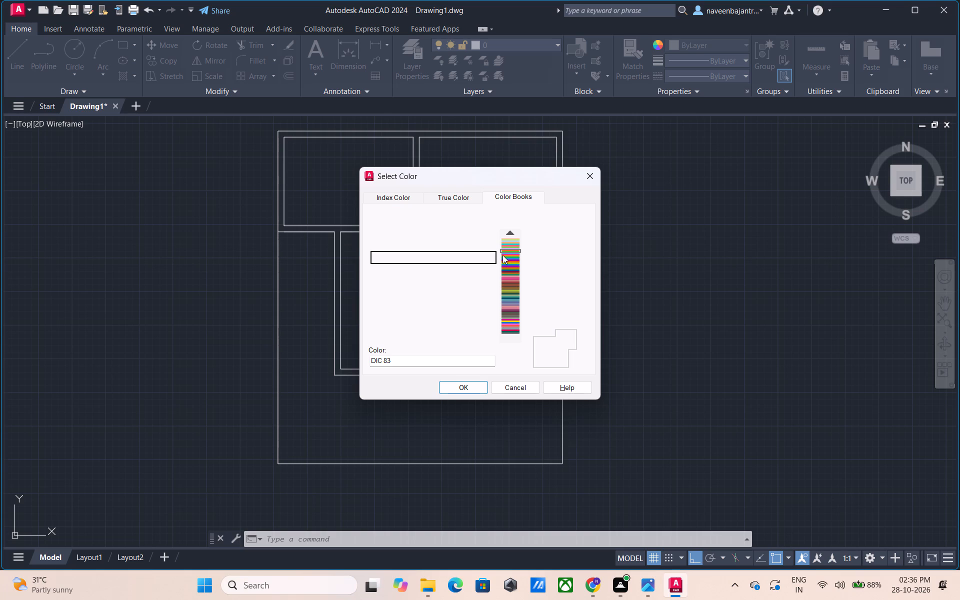
{"action": "key", "text": "Down"}
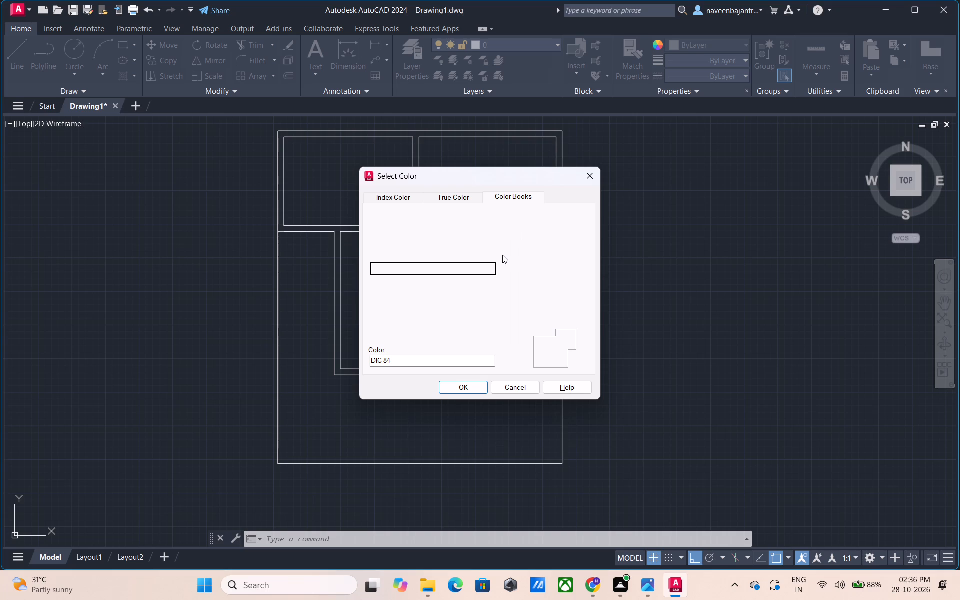
{"action": "key", "text": "Down"}
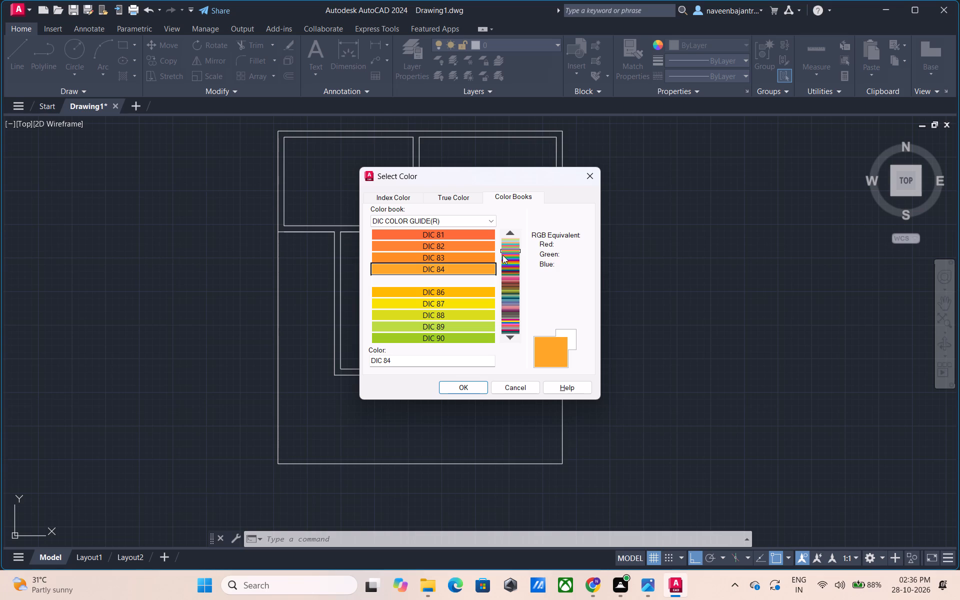
{"action": "key", "text": "Down"}
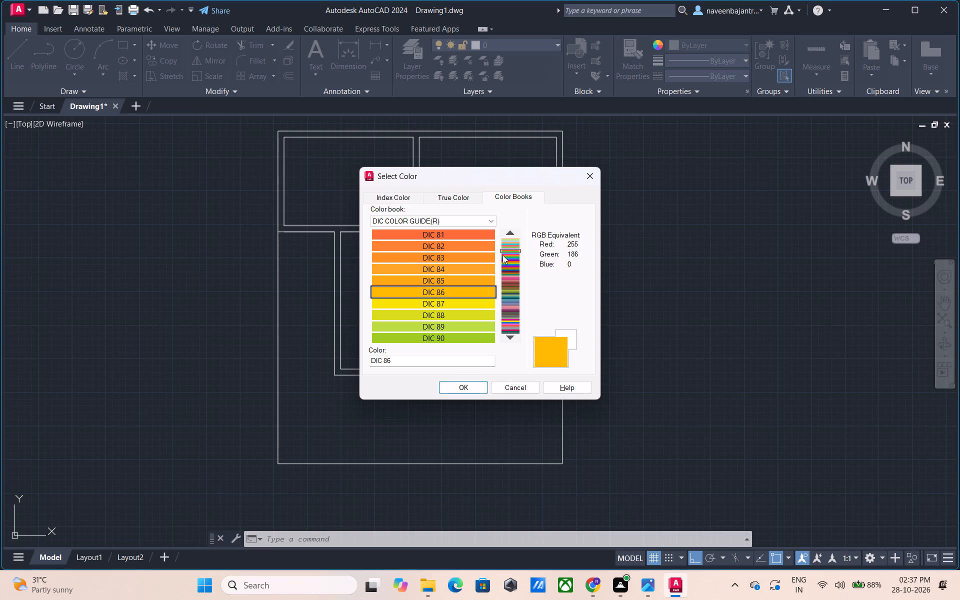
{"action": "key", "text": "Down"}
{"action": "key", "text": "Down"}
{"action": "key", "text": "Down"}
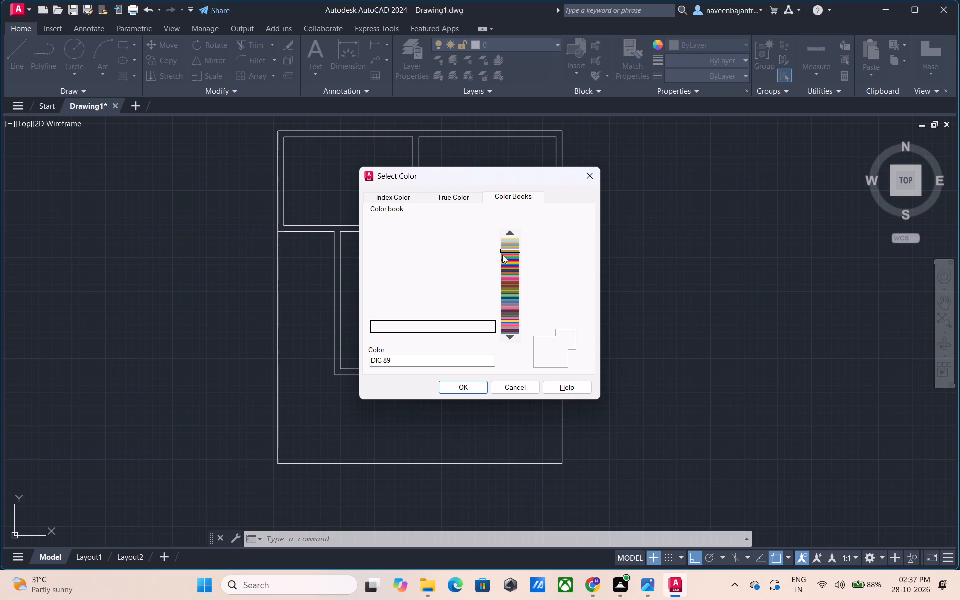
{"action": "key", "text": "Down"}
{"action": "key", "text": "Down"}
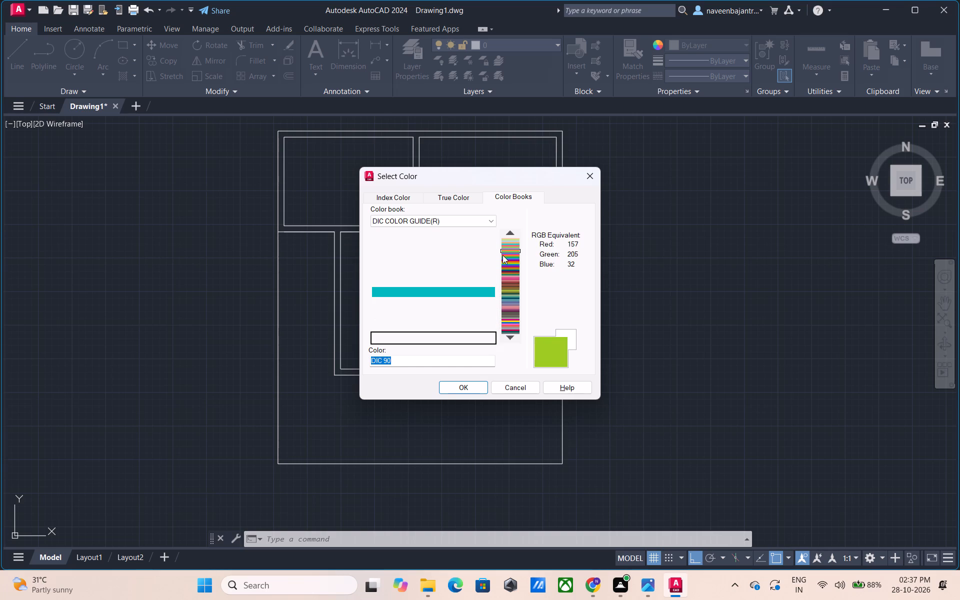
{"action": "key", "text": "Down"}
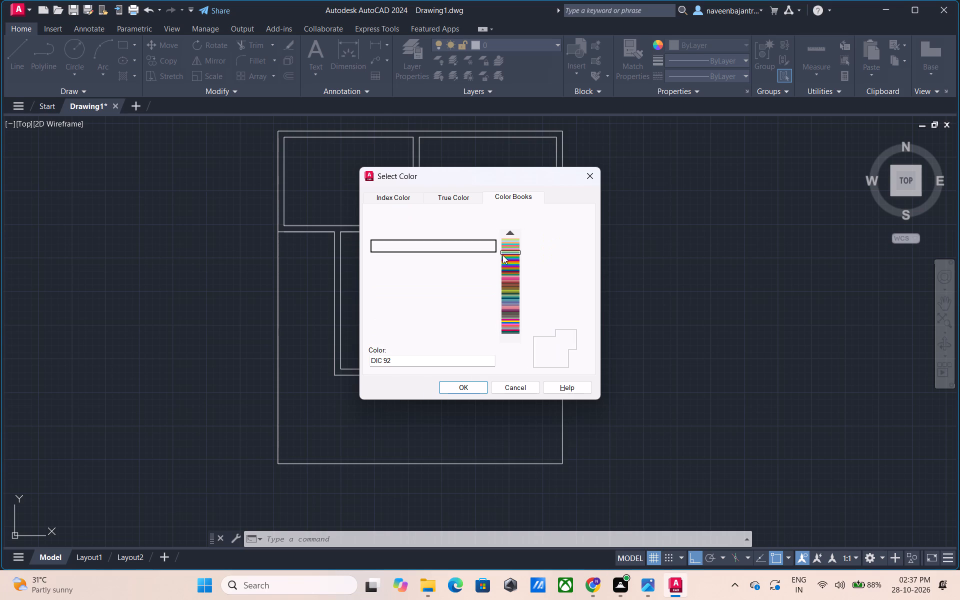
{"action": "key", "text": "Down"}
{"action": "key", "text": "Down"}
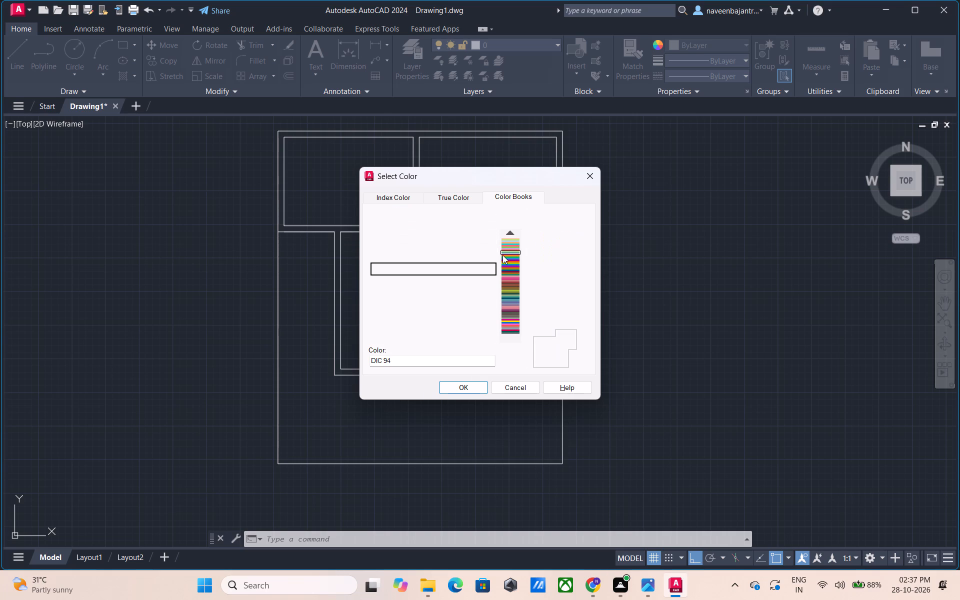
Continue previewing the DIC COLOR GUIDE(R) swatches one by one from DIC 95 to DIC 111 for an object color.
{"action": "key", "text": "Down"}
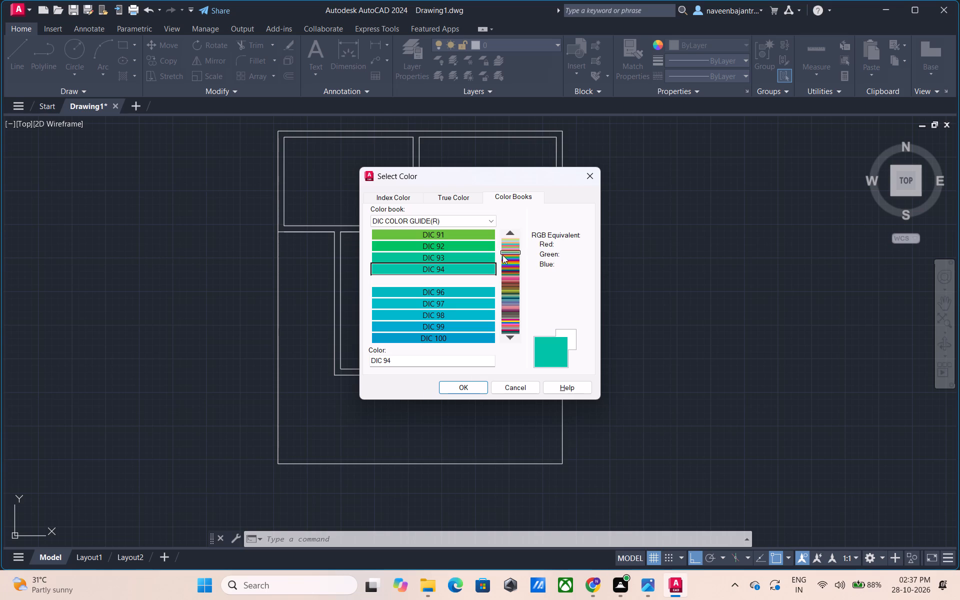
{"action": "key", "text": "Down"}
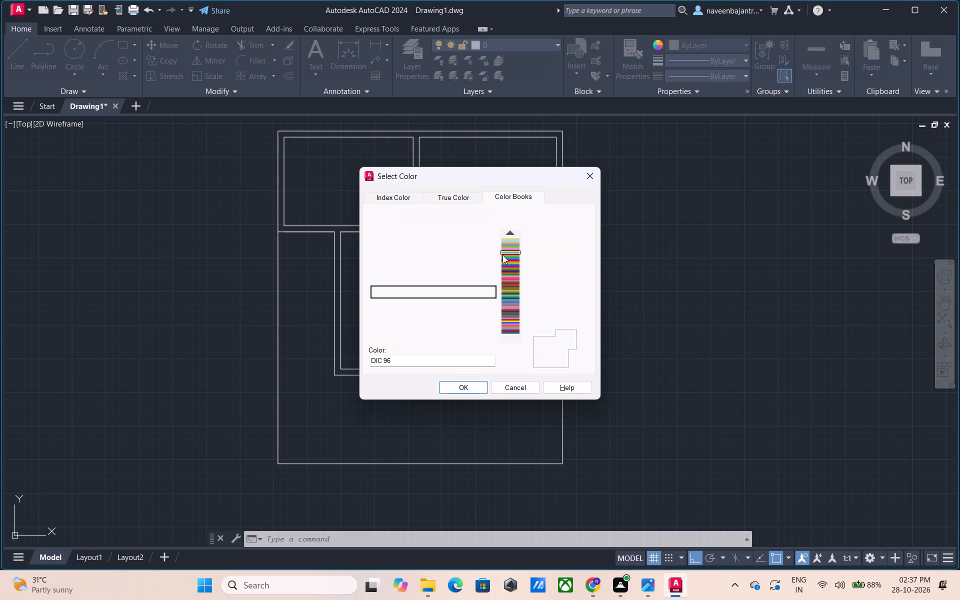
{"action": "key", "text": "Down"}
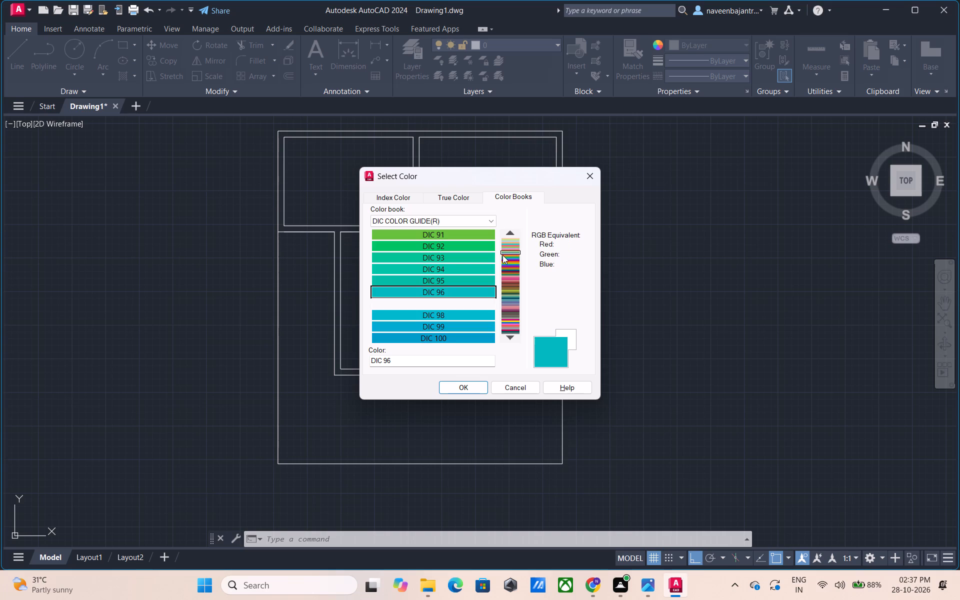
{"action": "key", "text": "Down"}
{"action": "key", "text": "Down"}
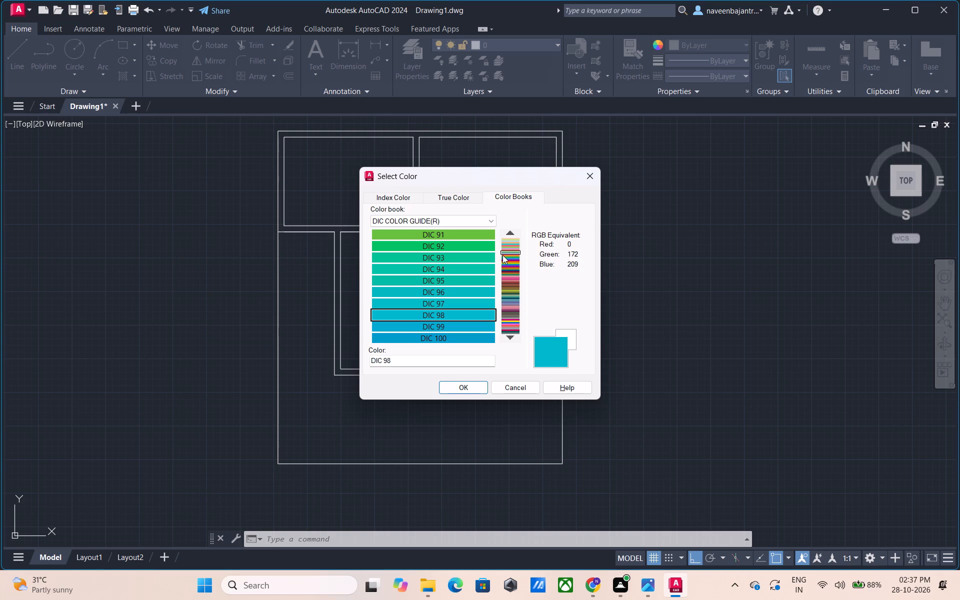
{"action": "key", "text": "Down"}
{"action": "key", "text": "Down"}
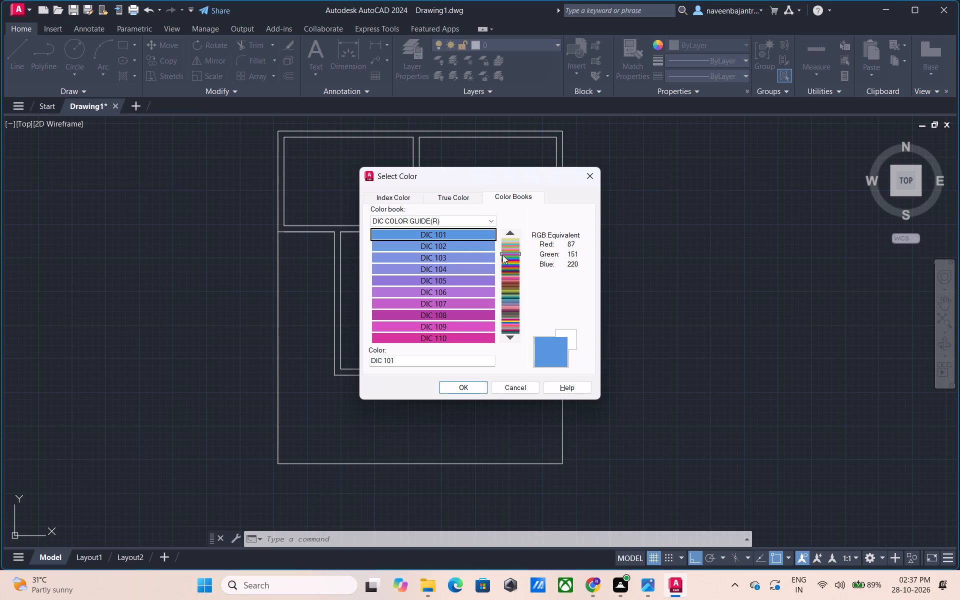
{"action": "key", "text": "Down"}
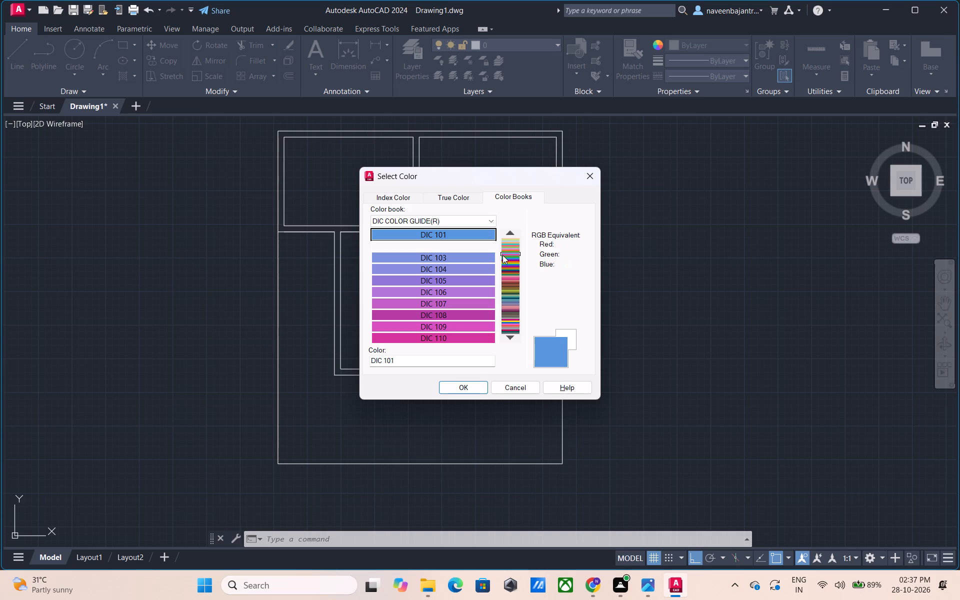
{"action": "key", "text": "Down"}
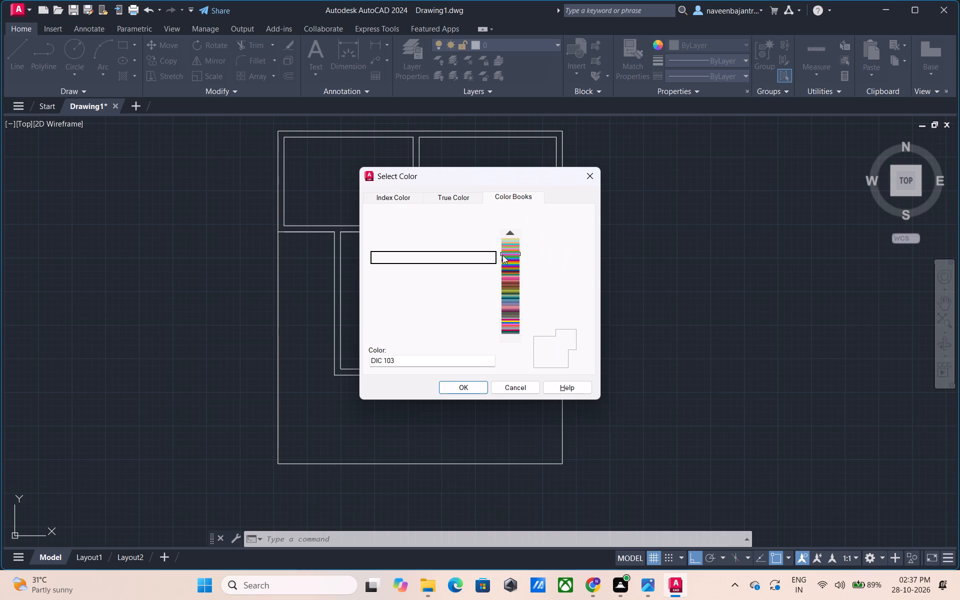
{"action": "key", "text": "Down"}
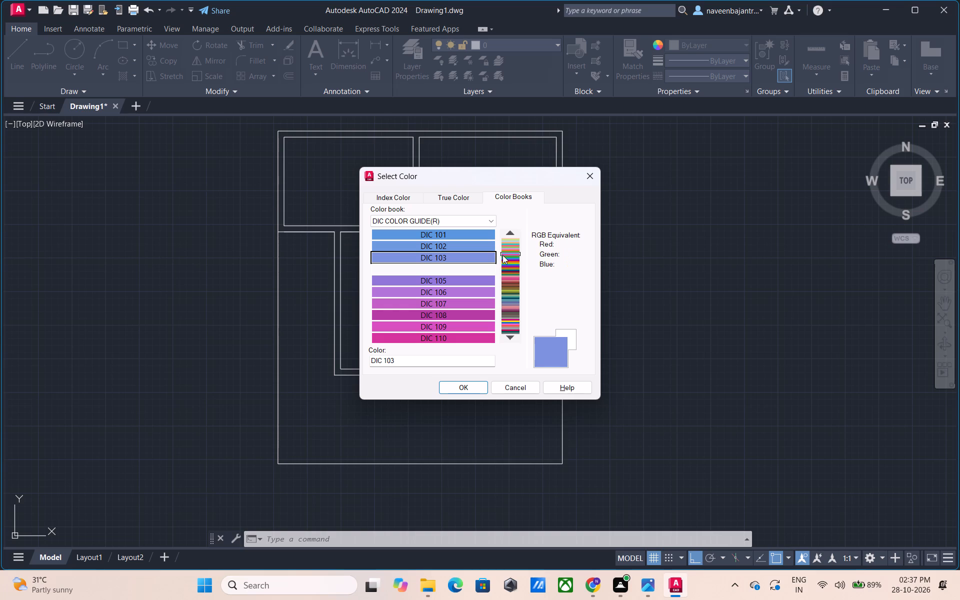
{"action": "key", "text": "Down"}
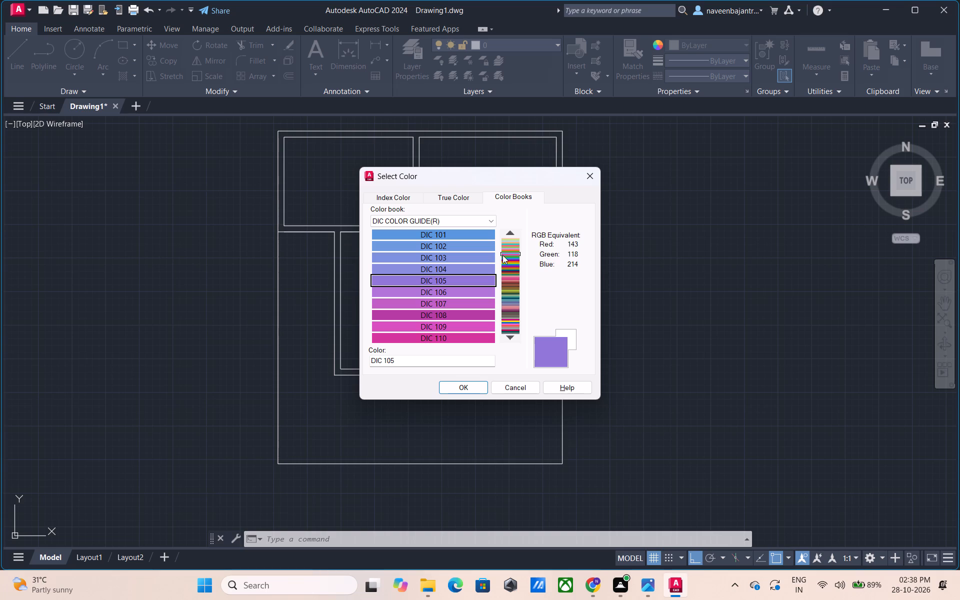
{"action": "key", "text": "Down"}
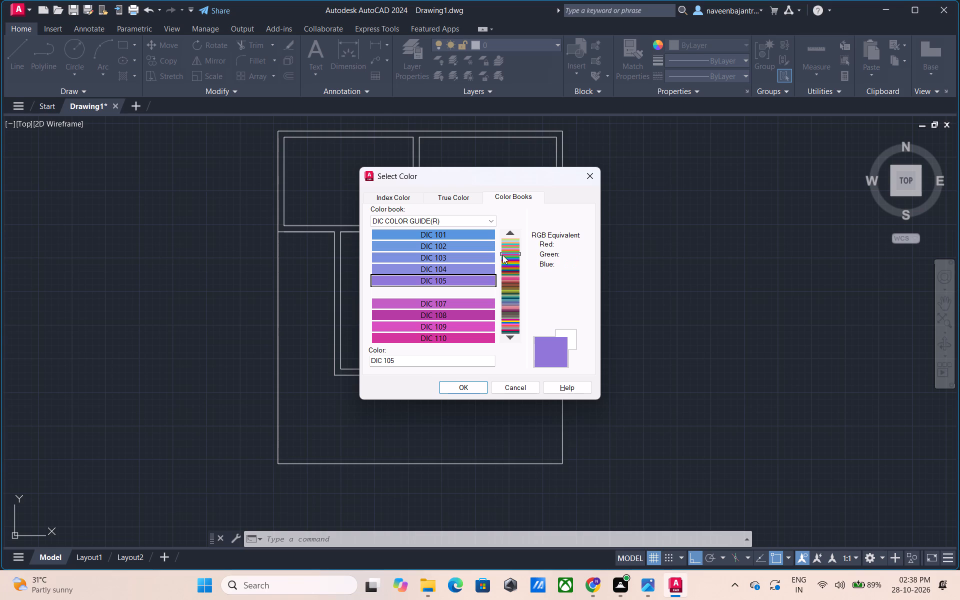
{"action": "key", "text": "Down"}
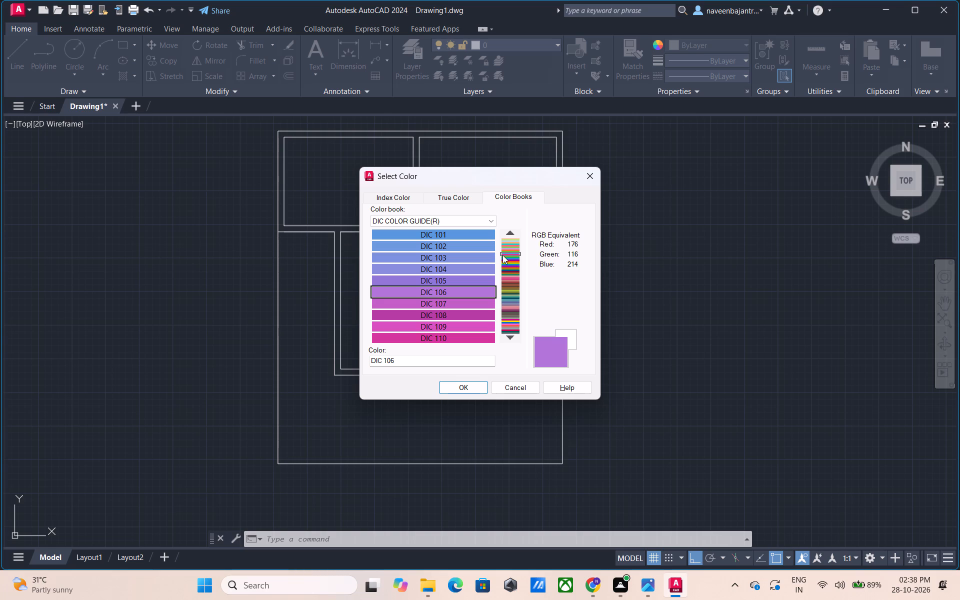
{"action": "key", "text": "Down"}
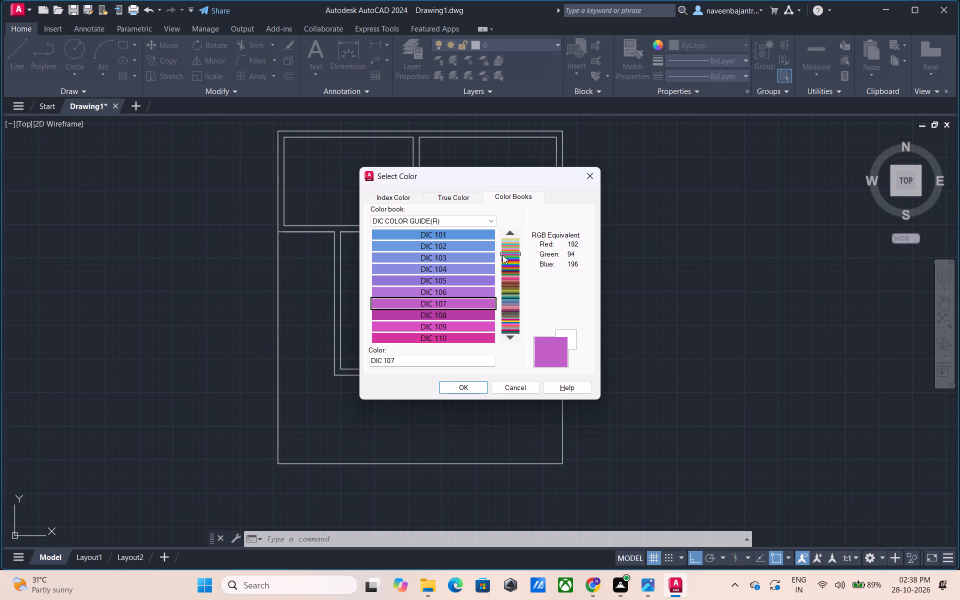
{"action": "key", "text": "Down"}
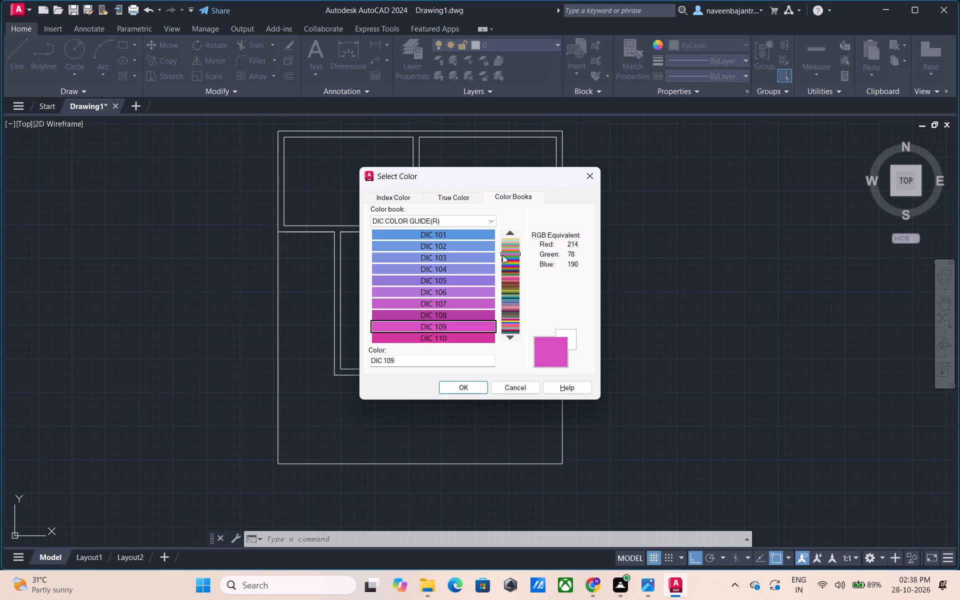
{"action": "key", "text": "Down"}
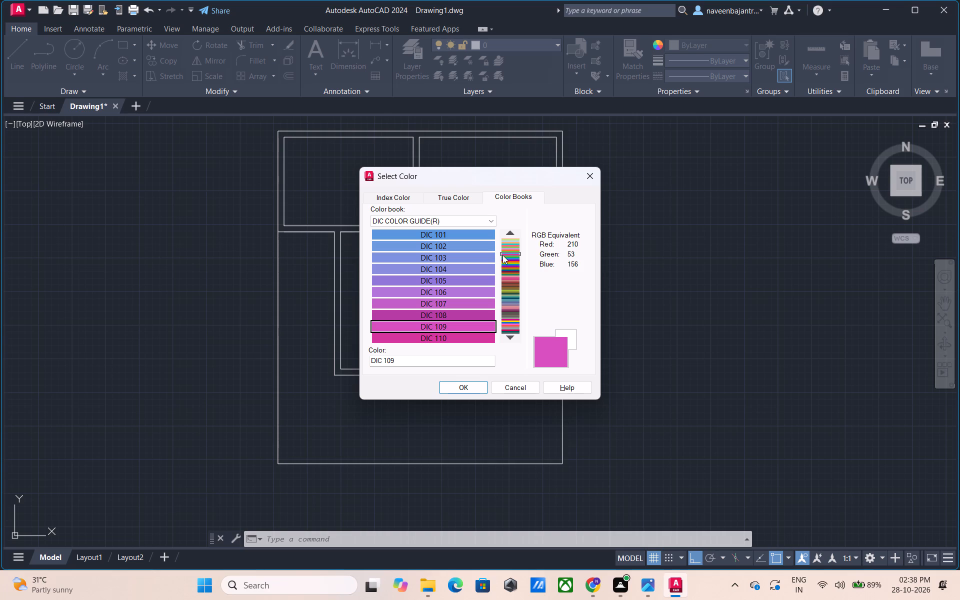
{"action": "key", "text": "Down"}
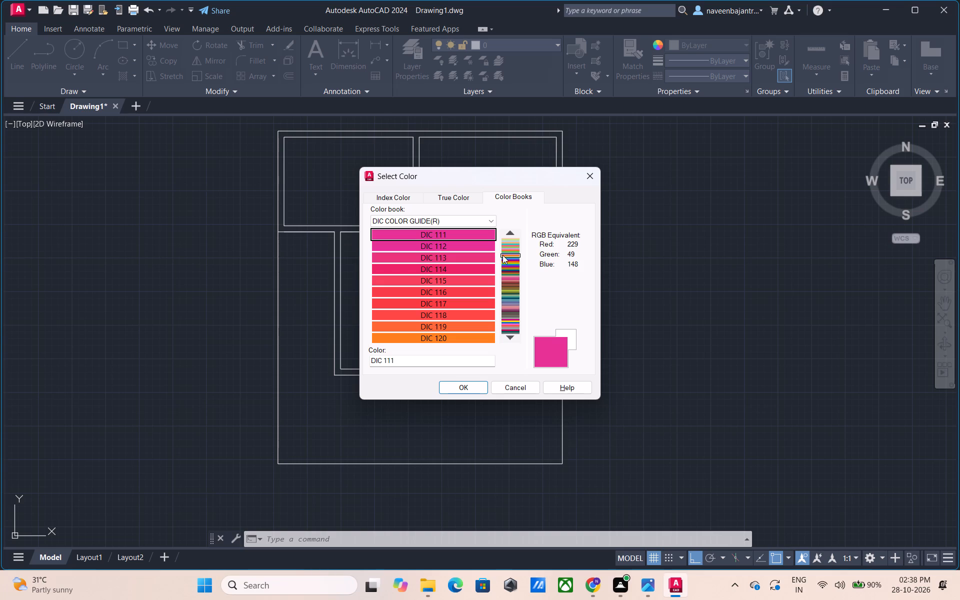
Preview the following DIC COLOR GUIDE(R) swatches one by one from DIC 112 to DIC 130 for an object color.
{"action": "key", "text": "Down"}
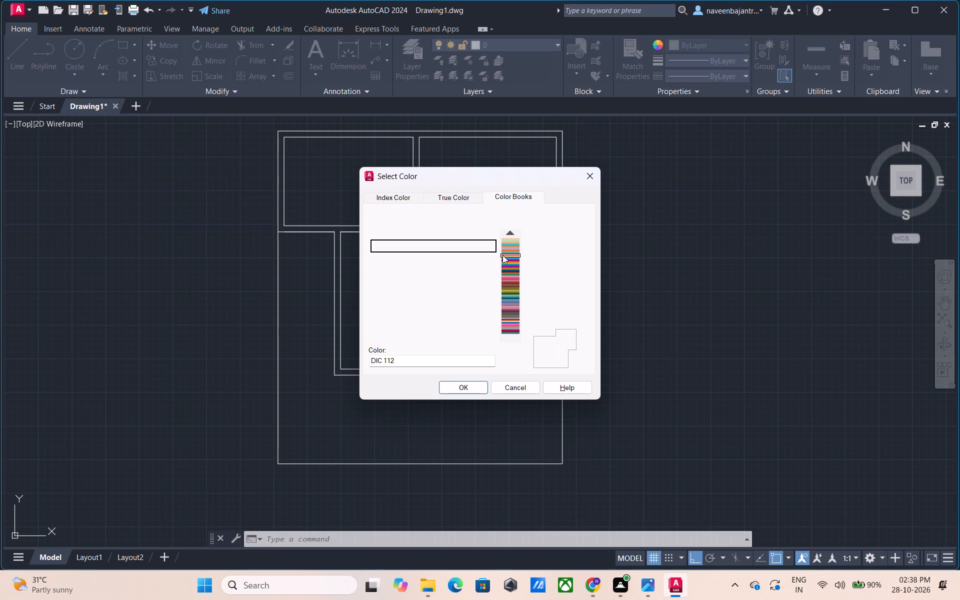
{"action": "key", "text": "Down"}
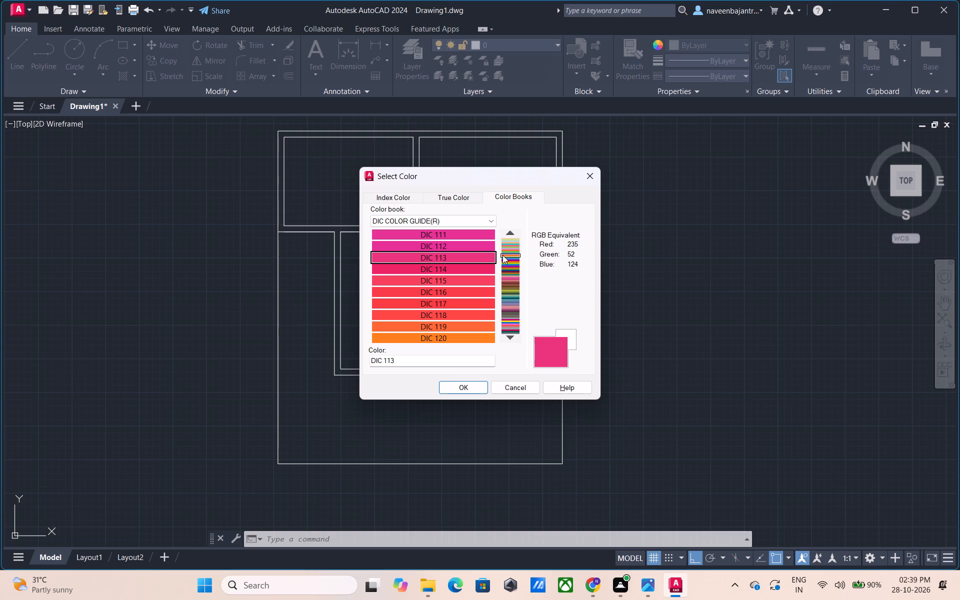
{"action": "key", "text": "Down"}
{"action": "key", "text": "Down"}
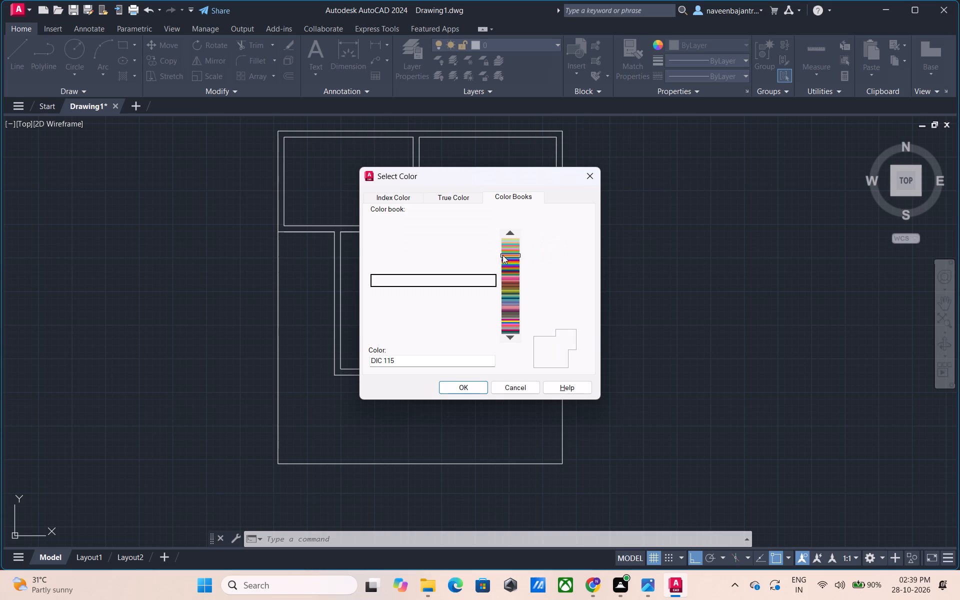
{"action": "key", "text": "Down"}
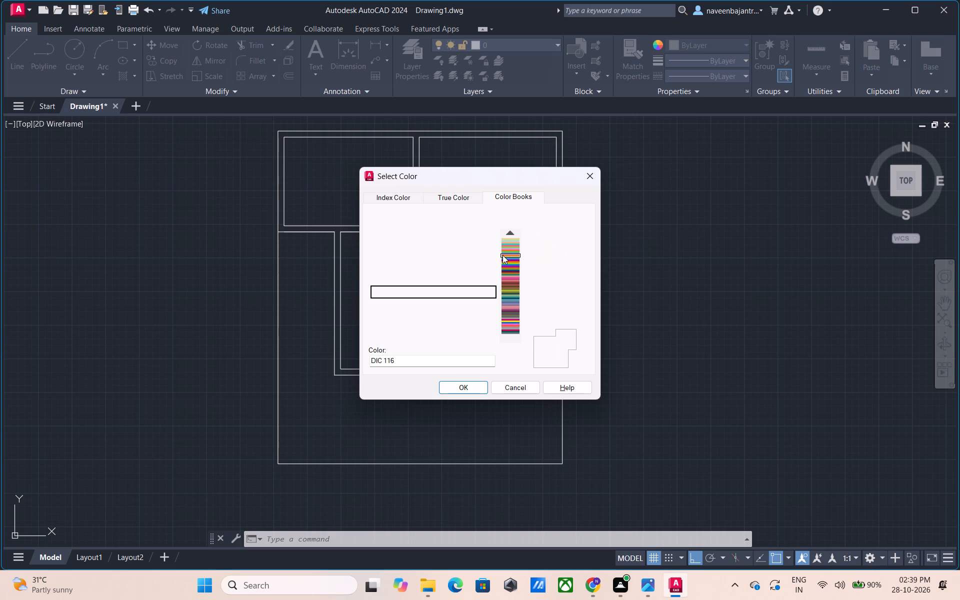
{"action": "key", "text": "Down"}
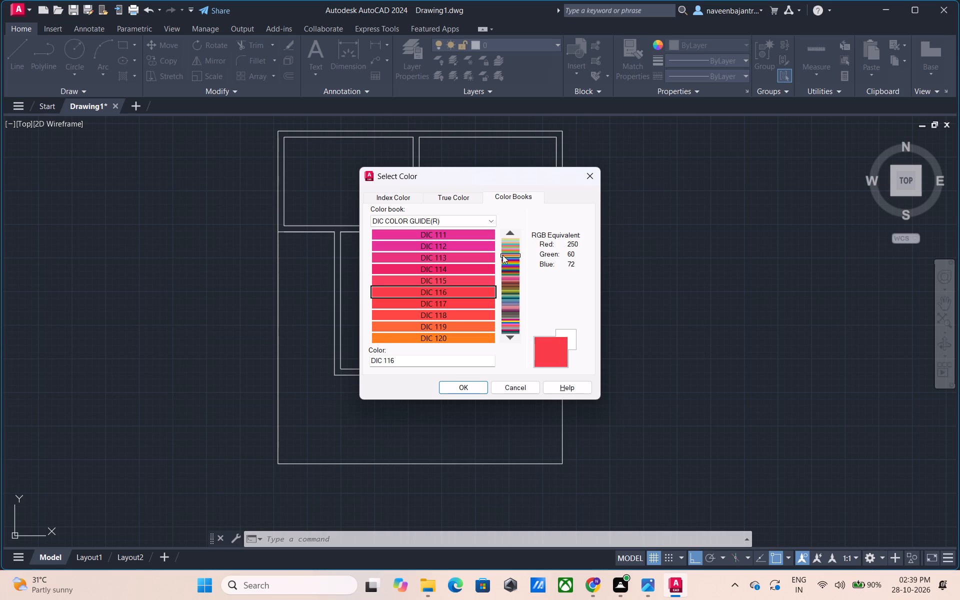
{"action": "key", "text": "Down"}
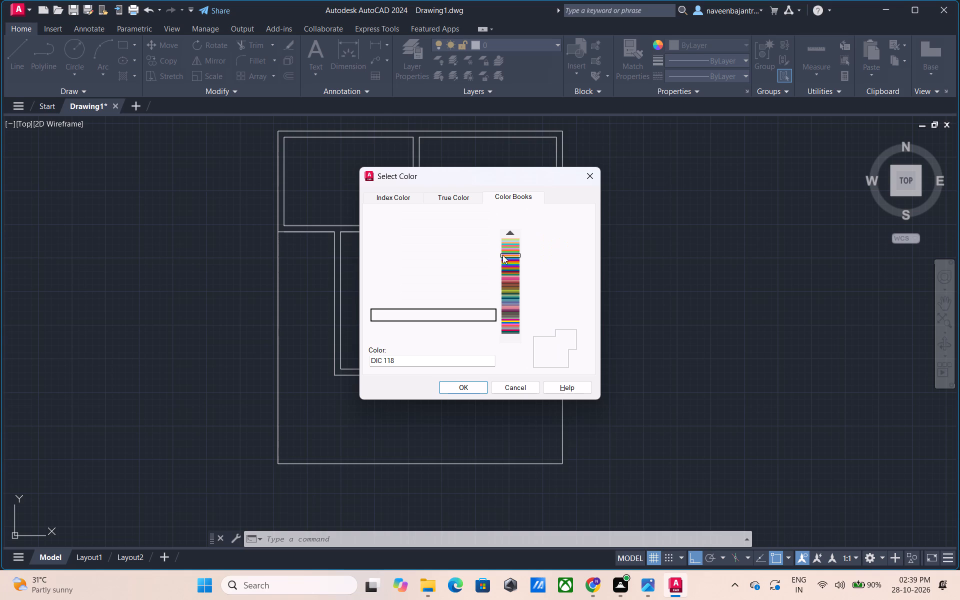
{"action": "key", "text": "Down"}
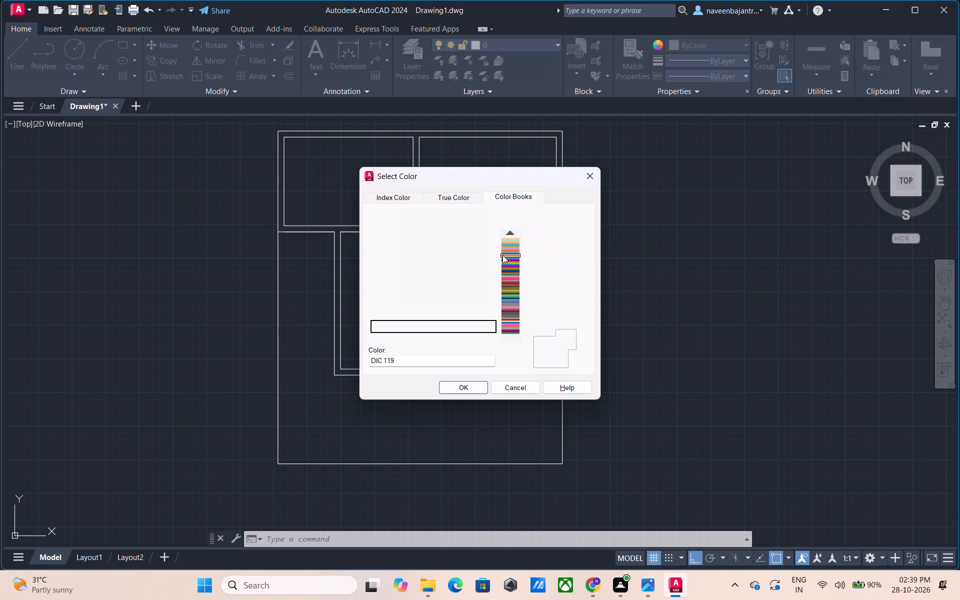
{"action": "key", "text": "Down"}
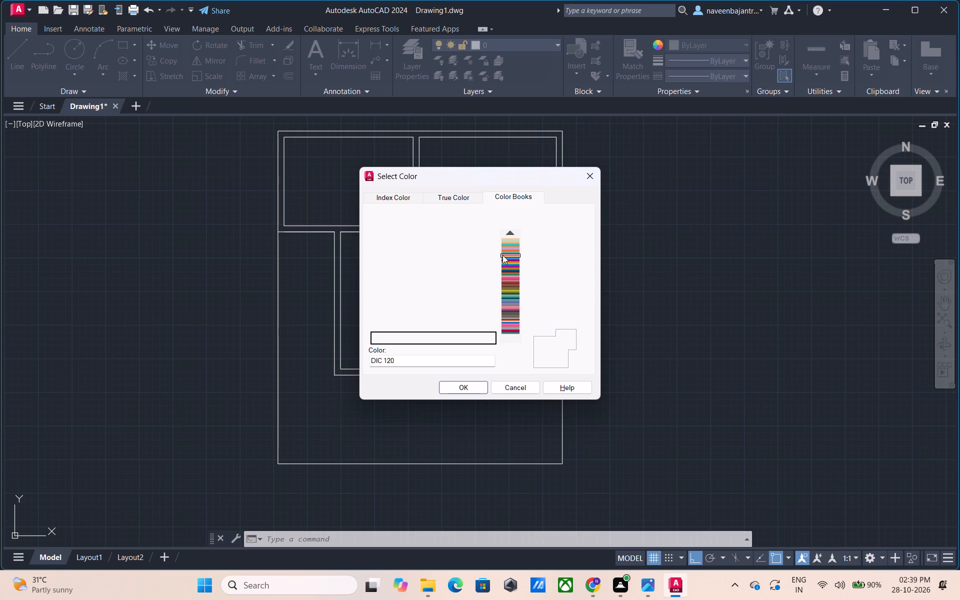
{"action": "key", "text": "Down"}
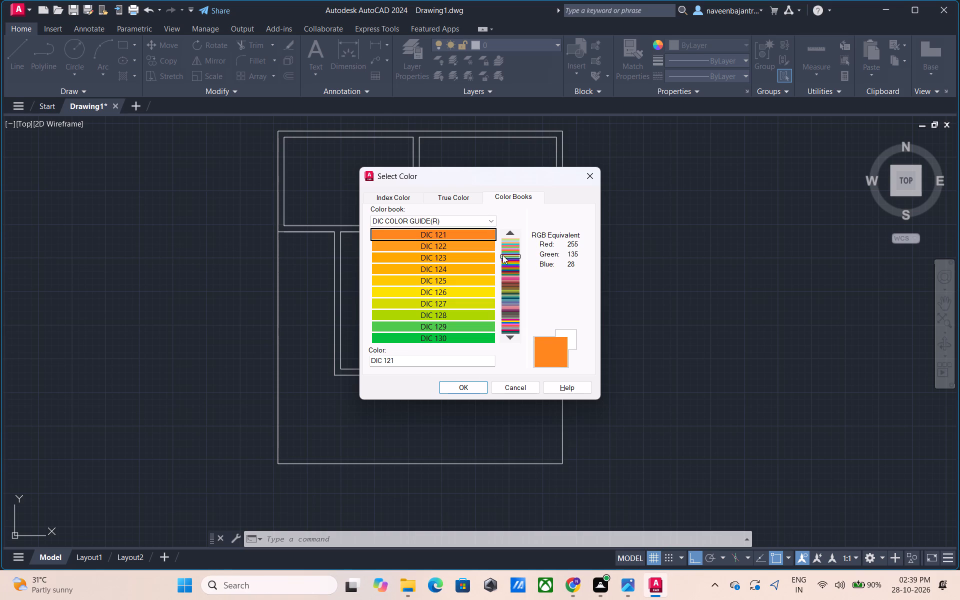
{"action": "key", "text": "Up"}
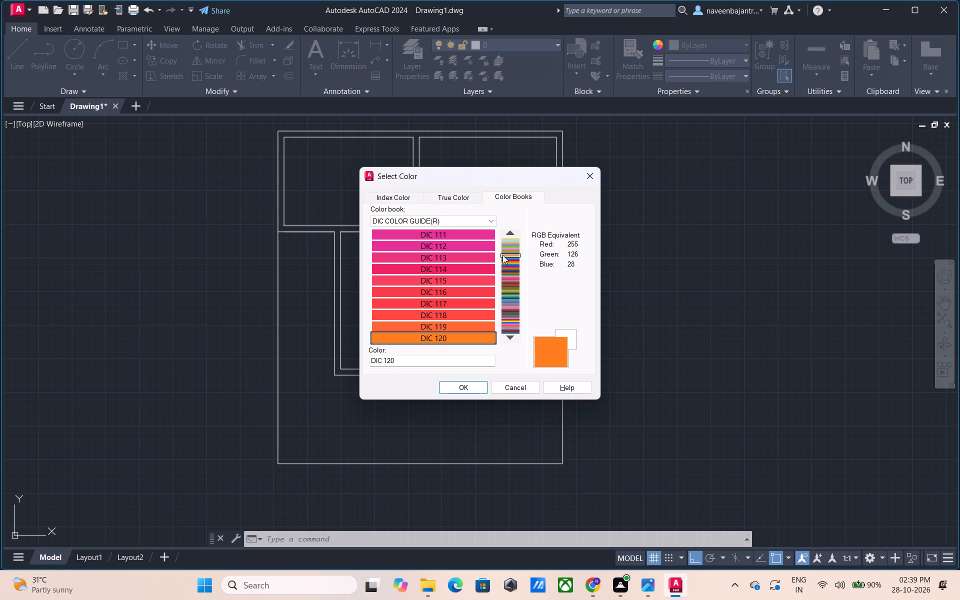
{"action": "key", "text": "Down"}
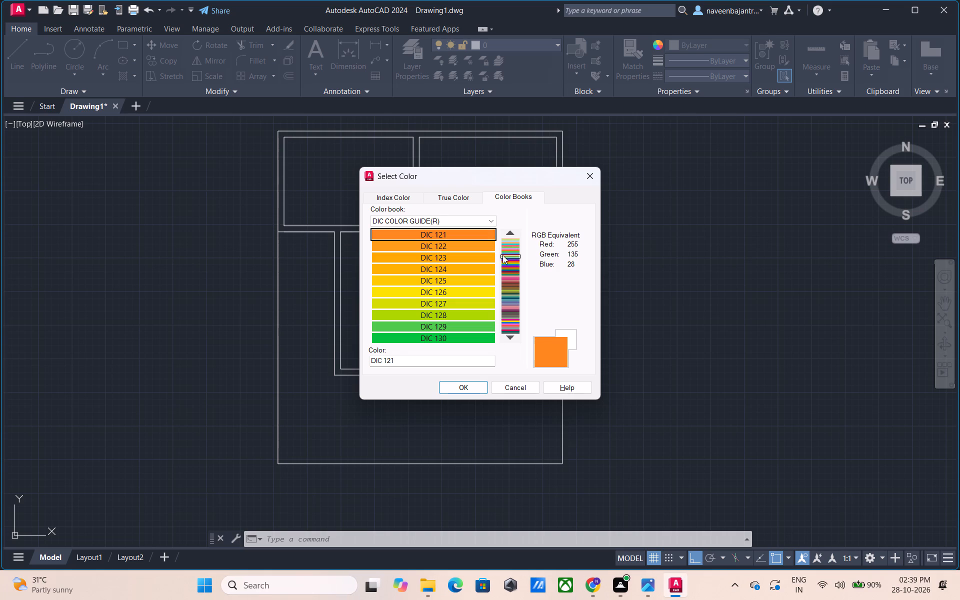
{"action": "key", "text": "Down"}
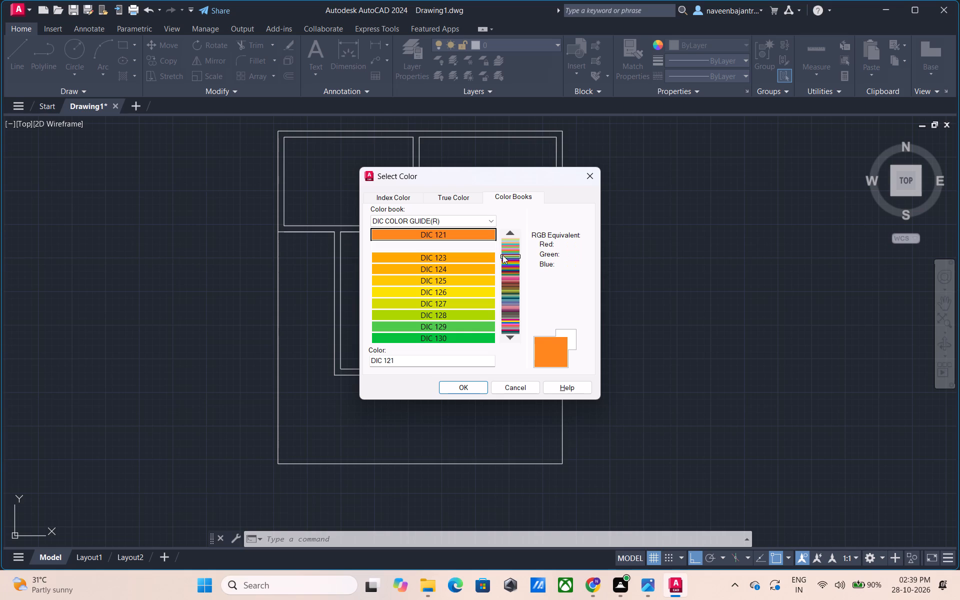
{"action": "key", "text": "Down"}
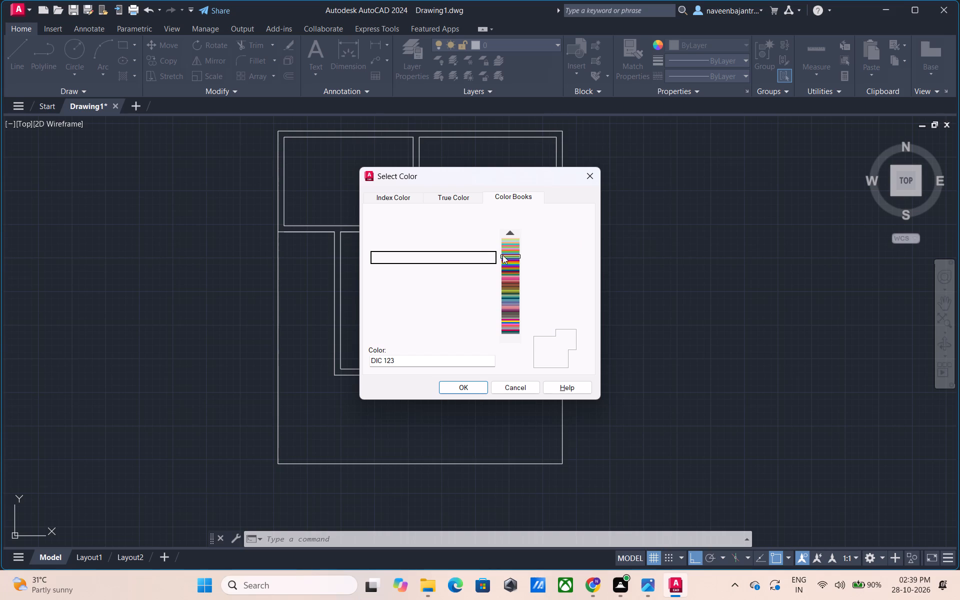
{"action": "key", "text": "Down"}
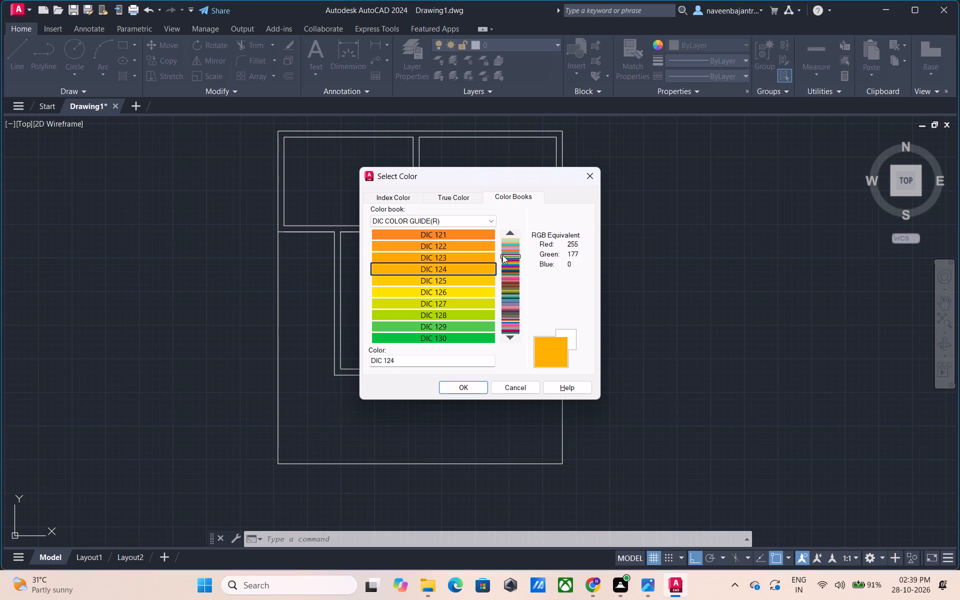
{"action": "key", "text": "Down"}
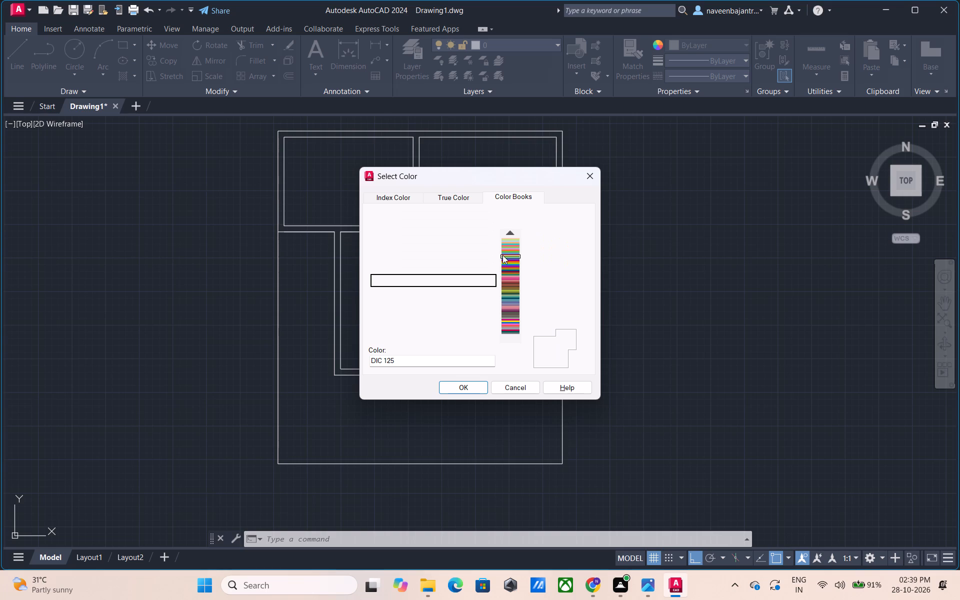
{"action": "key", "text": "Down"}
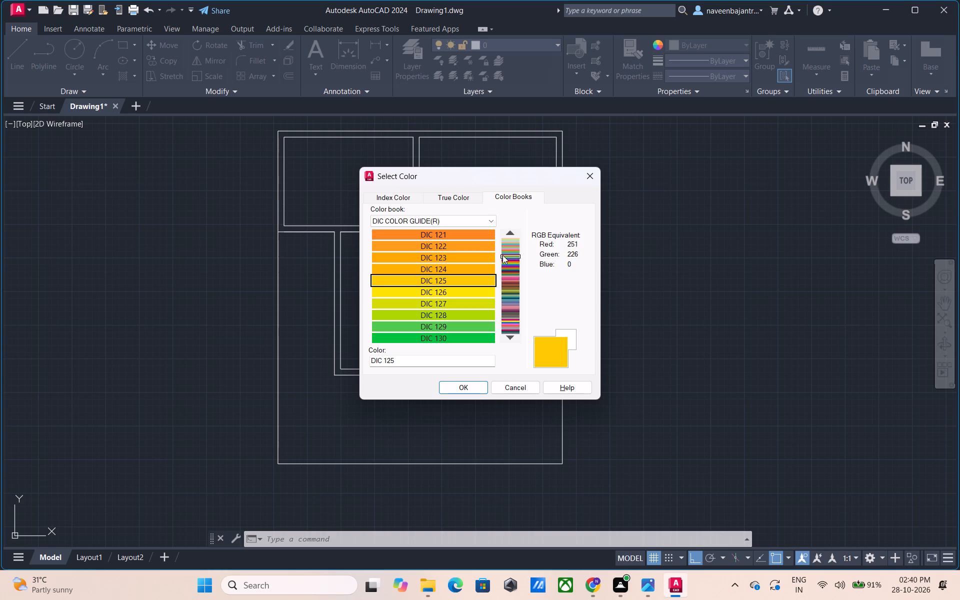
{"action": "key", "text": "Down"}
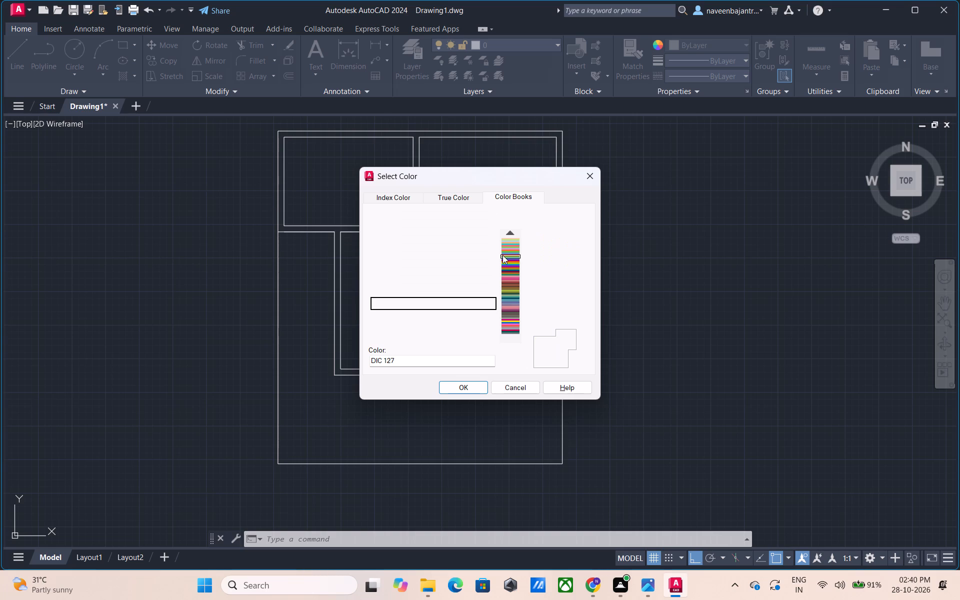
{"action": "key", "text": "Down"}
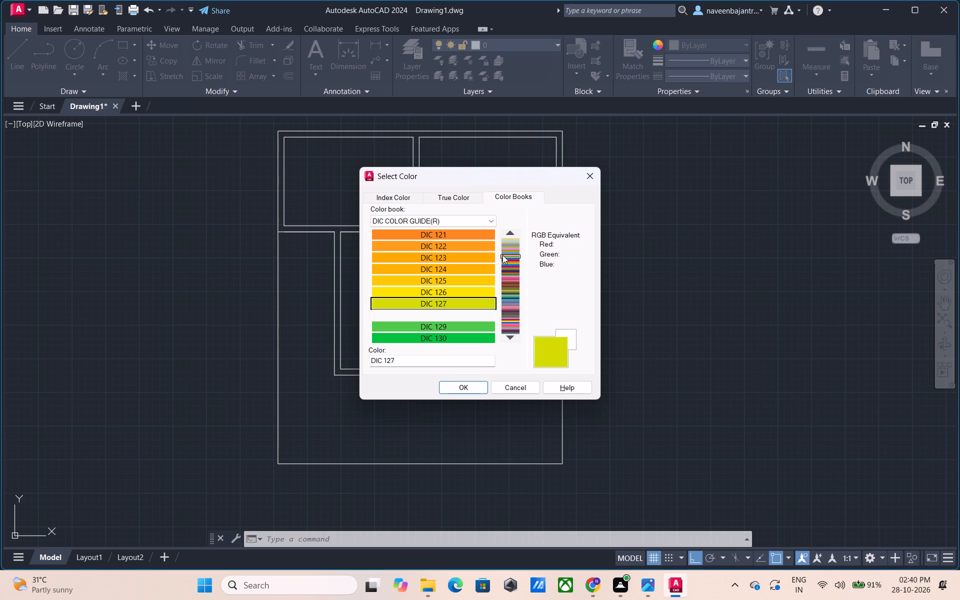
{"action": "key", "text": "Down"}
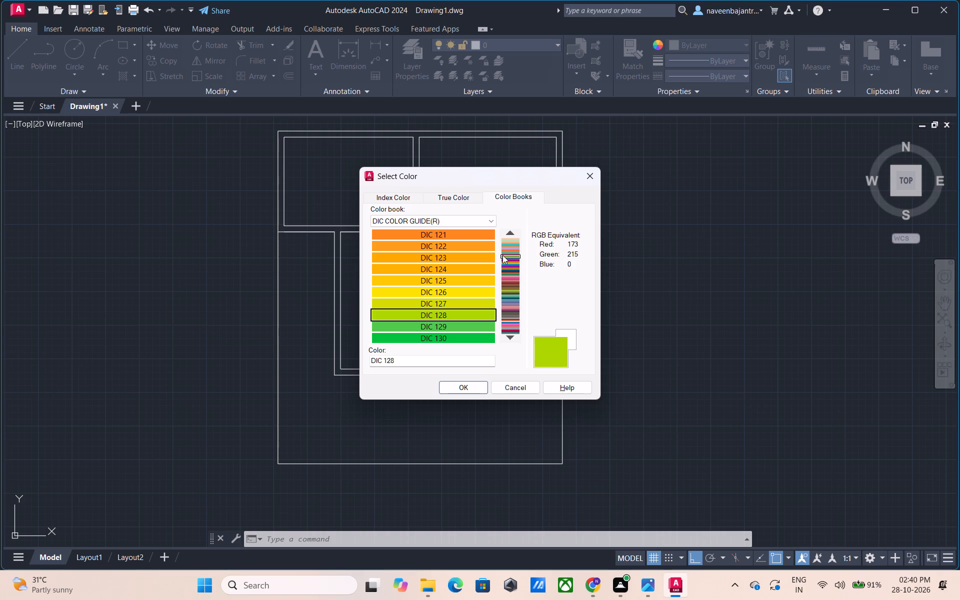
{"action": "key", "text": "Down"}
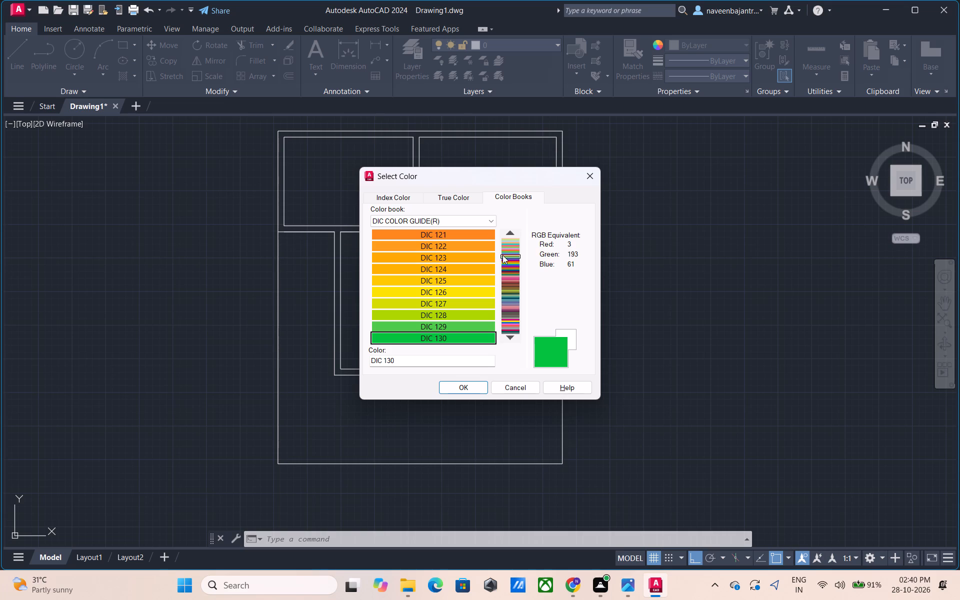
Continue previewing the DIC COLOR GUIDE(R) swatches one by one from DIC 131 to DIC 150 for an object color.
{"action": "key", "text": "Down"}
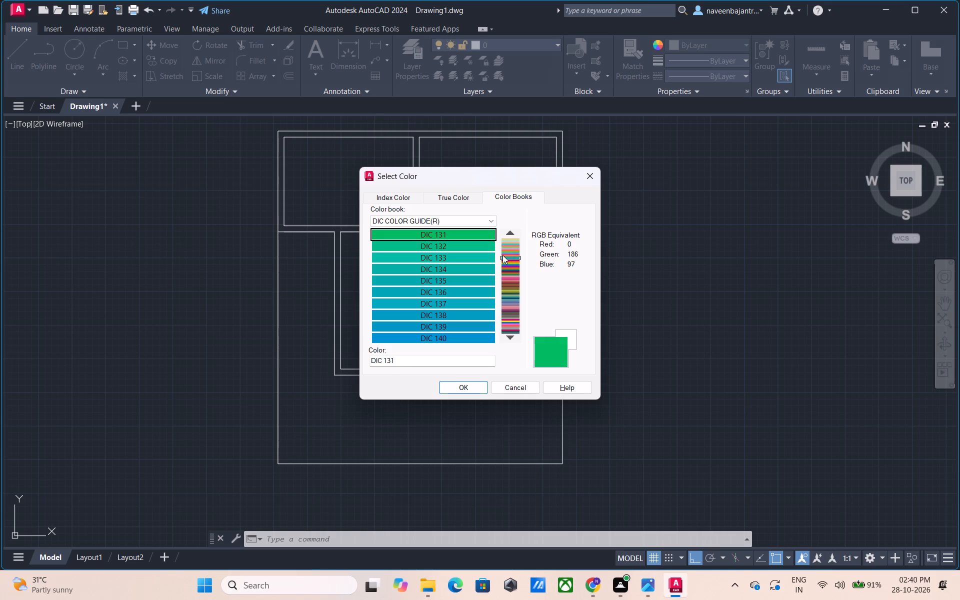
{"action": "key", "text": "Down"}
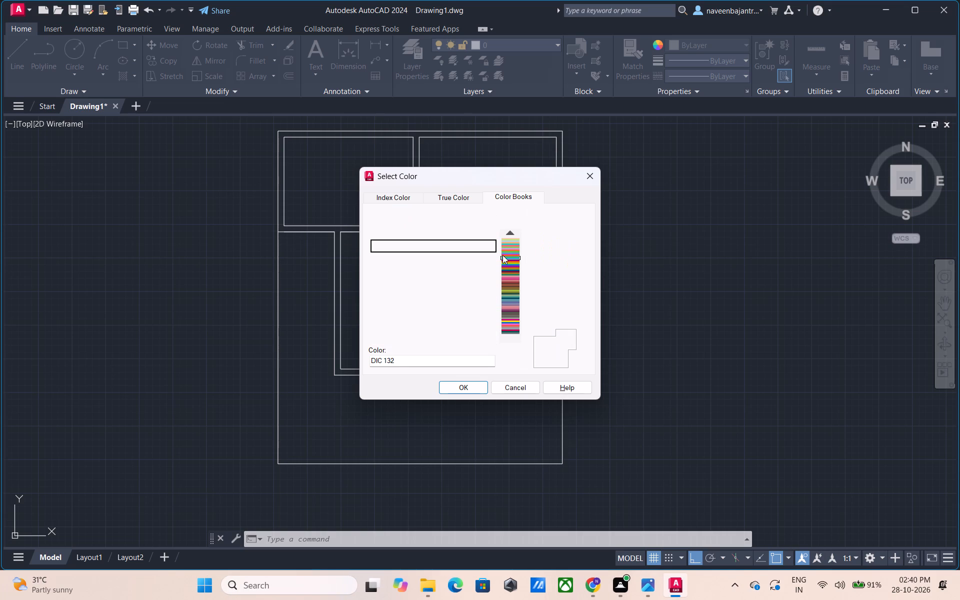
{"action": "key", "text": "Down"}
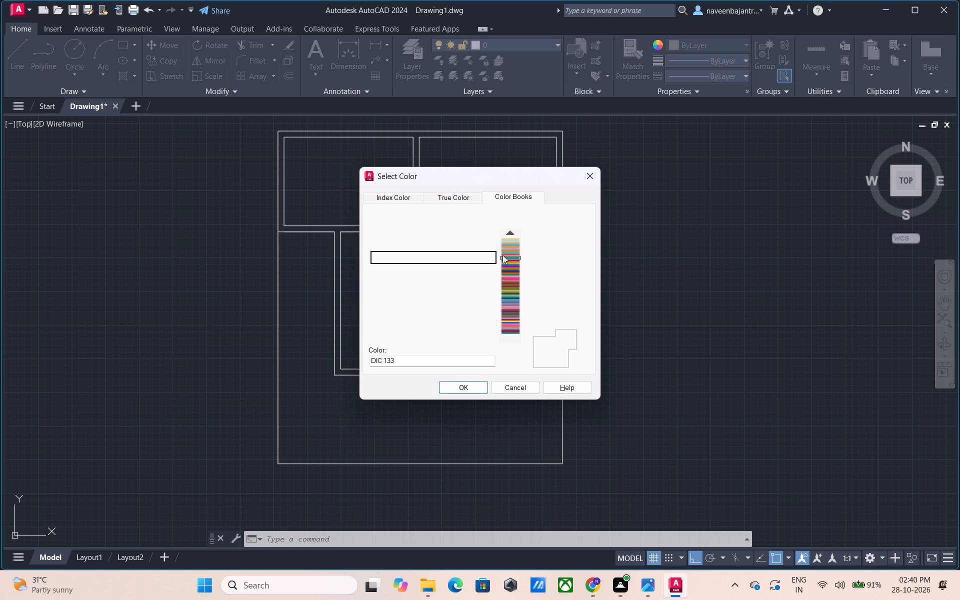
{"action": "key", "text": "Down"}
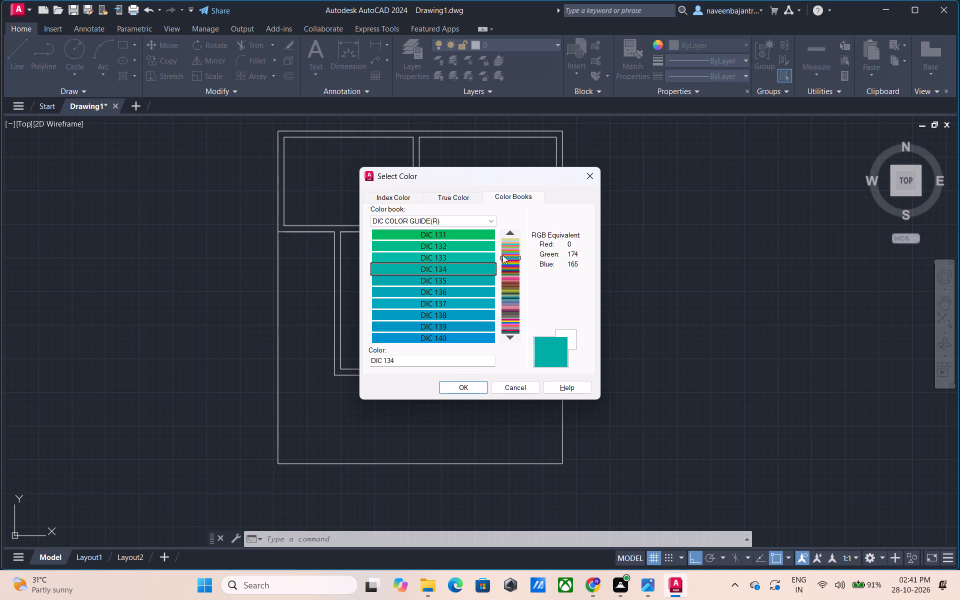
{"action": "key", "text": "Down"}
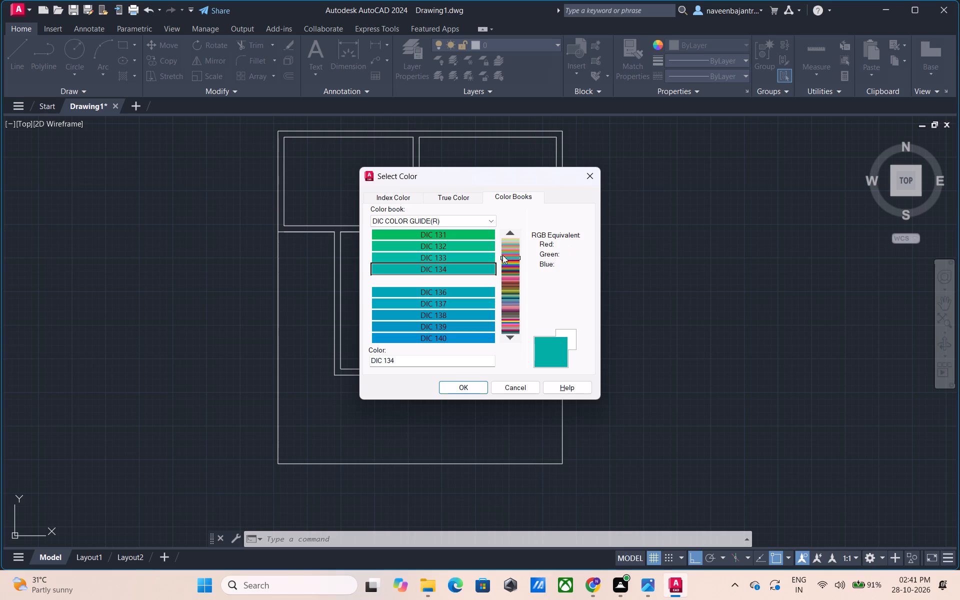
{"action": "key", "text": "Down"}
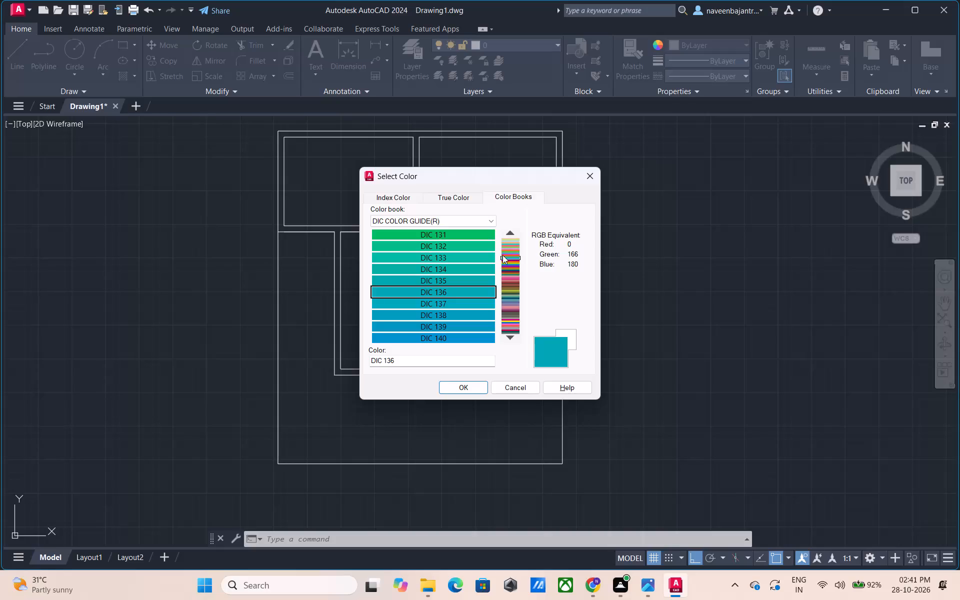
{"action": "key", "text": "Down"}
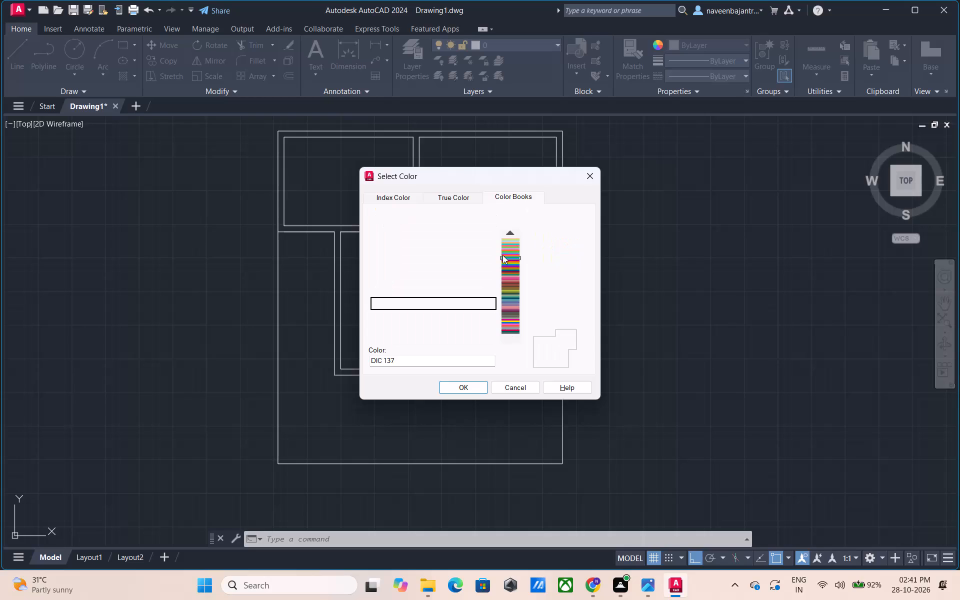
{"action": "key", "text": "Down"}
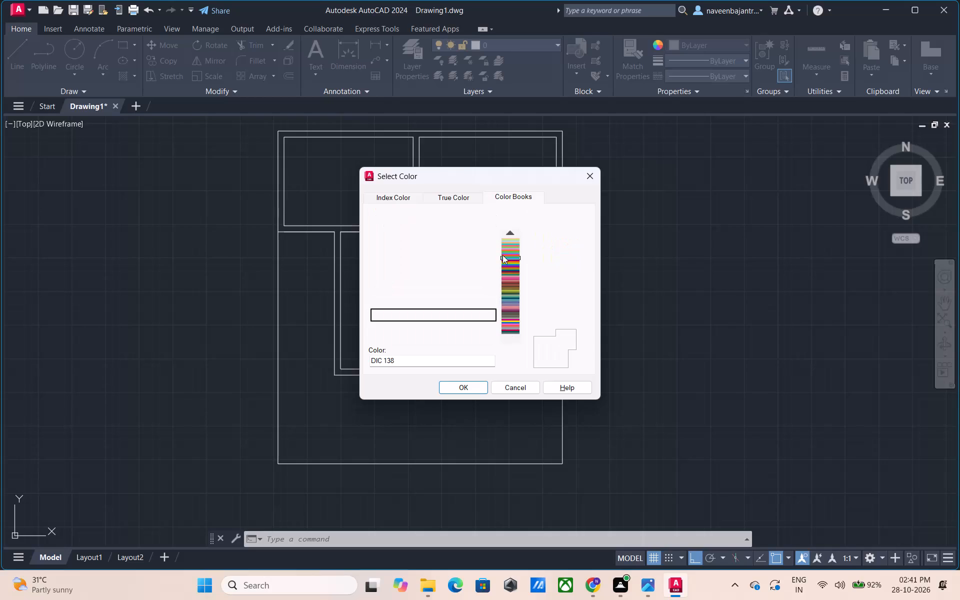
{"action": "key", "text": "Down"}
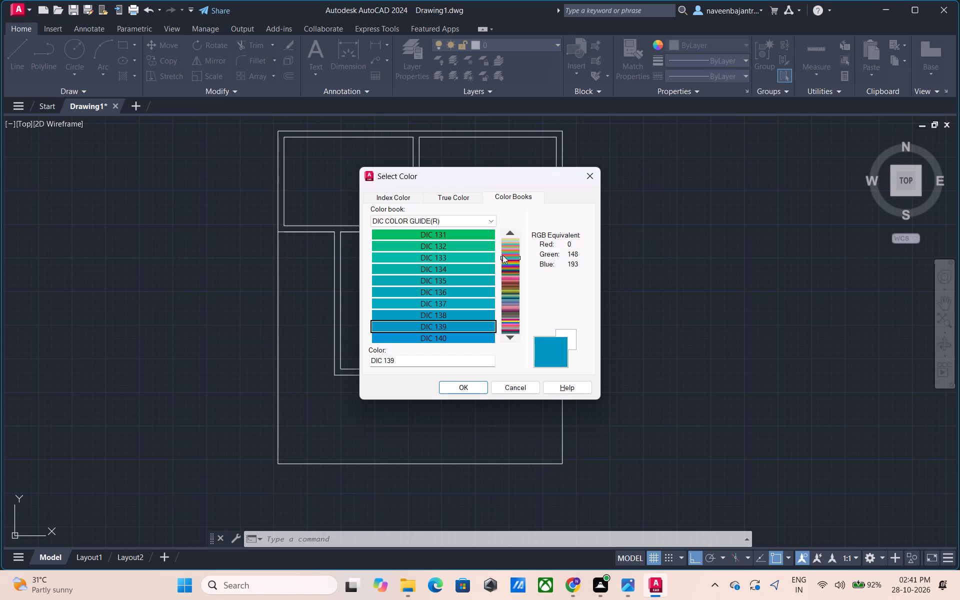
{"action": "key", "text": "Down"}
{"action": "key", "text": "Down"}
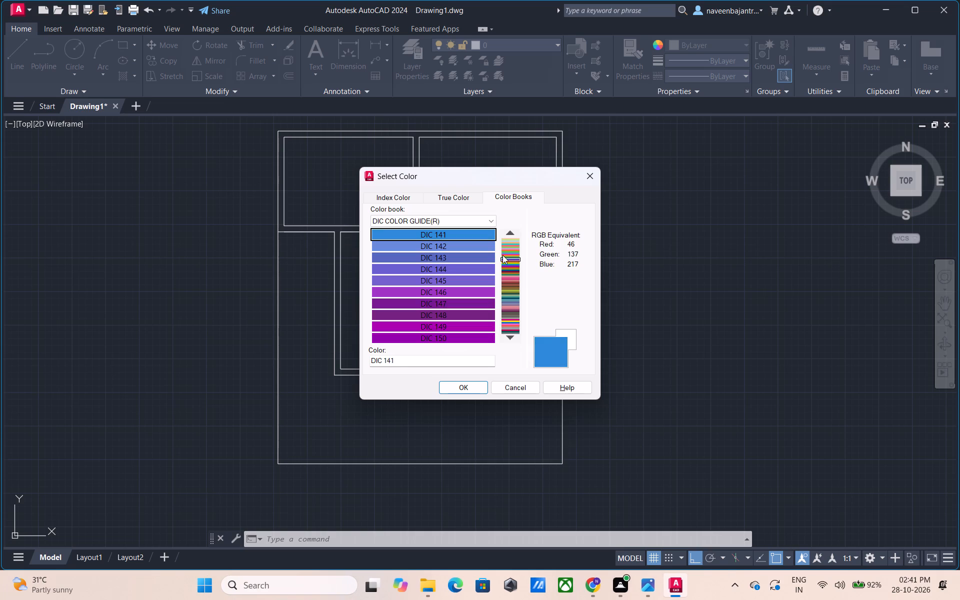
{"action": "key", "text": "Down"}
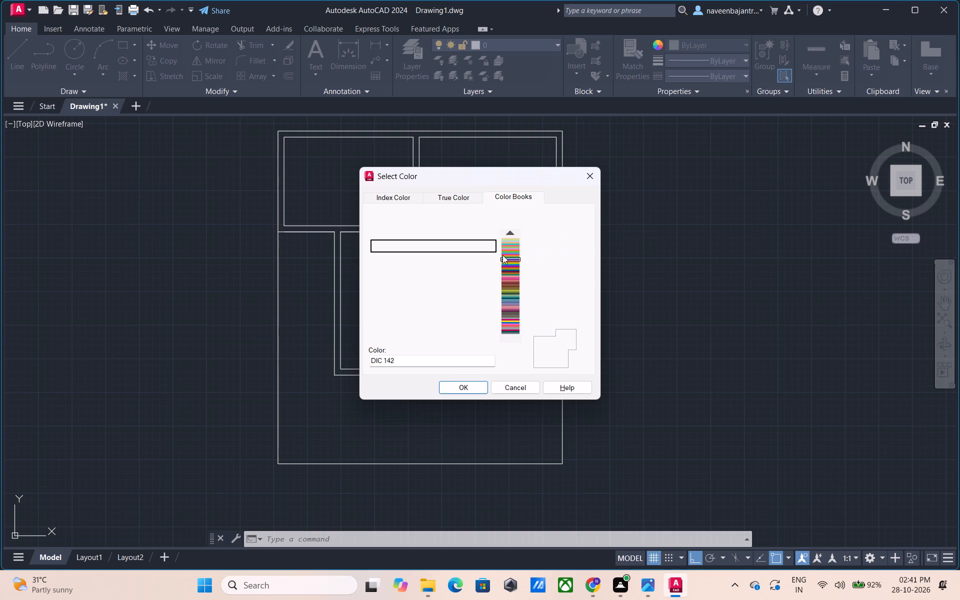
{"action": "key", "text": "Down"}
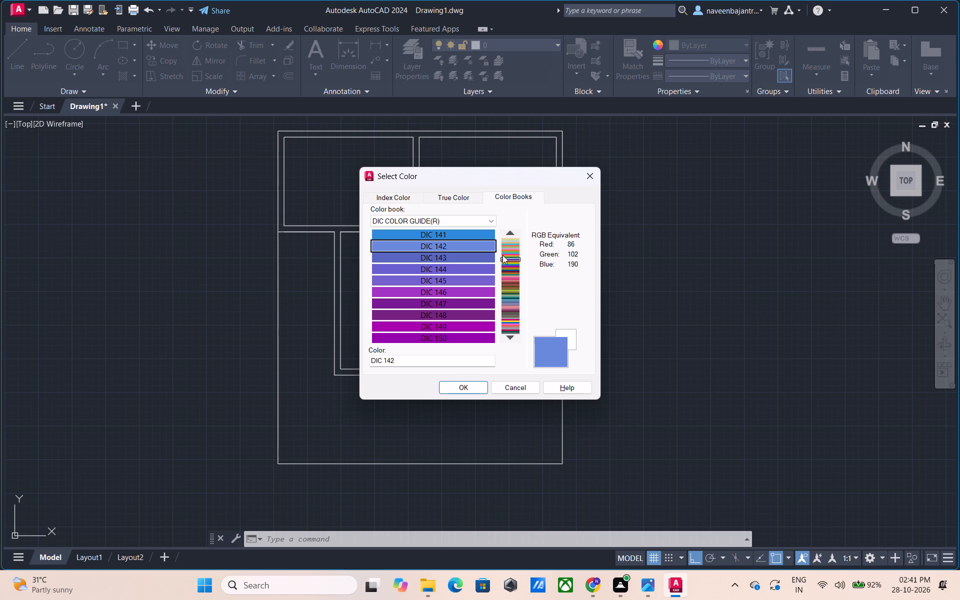
{"action": "key", "text": "Down"}
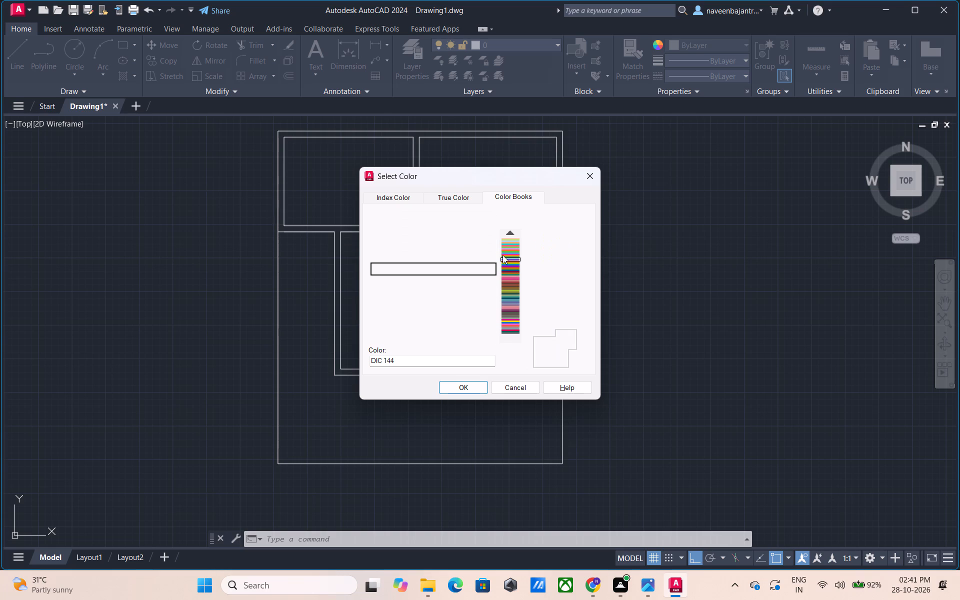
{"action": "key", "text": "Down"}
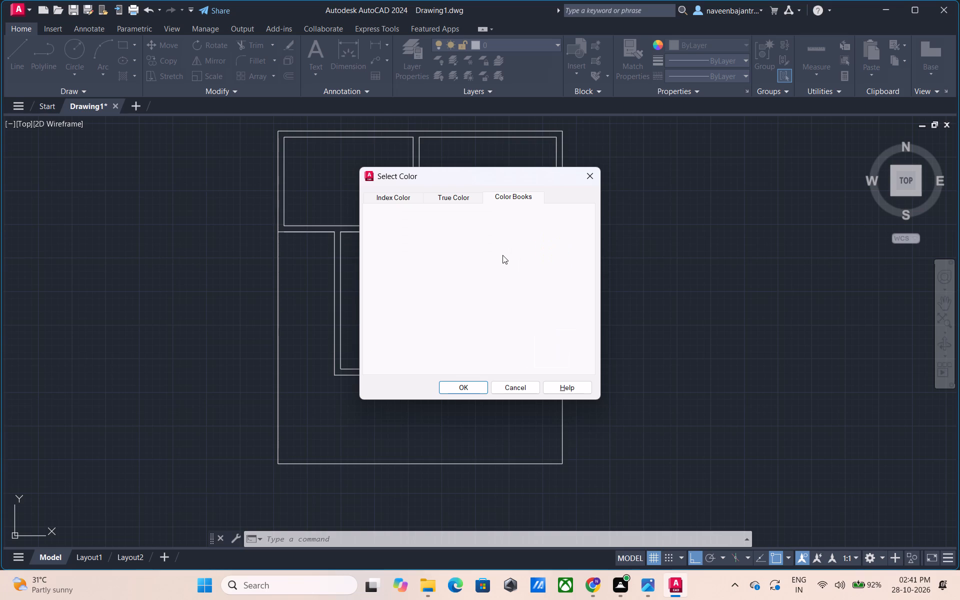
{"action": "key", "text": "Down"}
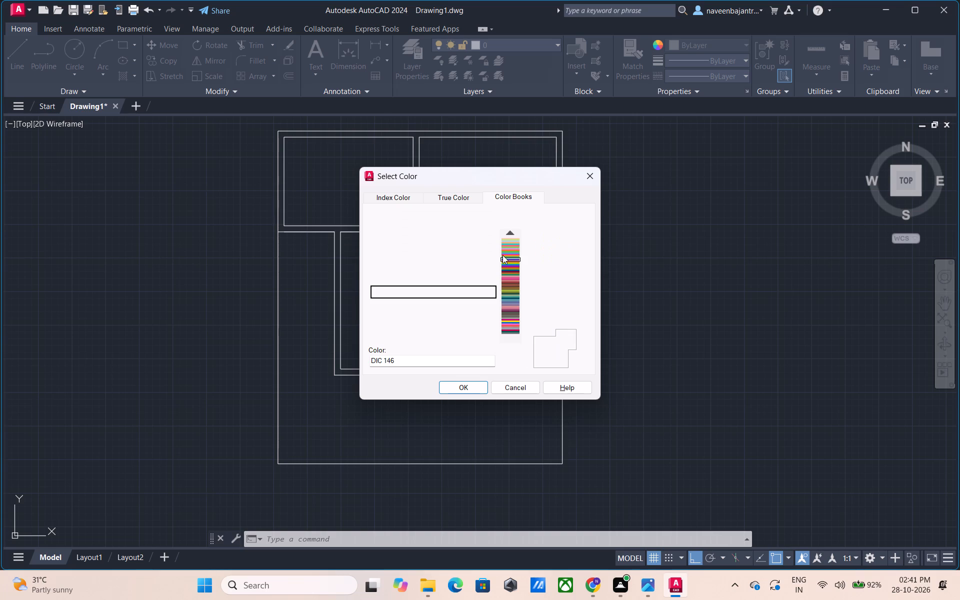
{"action": "key", "text": "Down"}
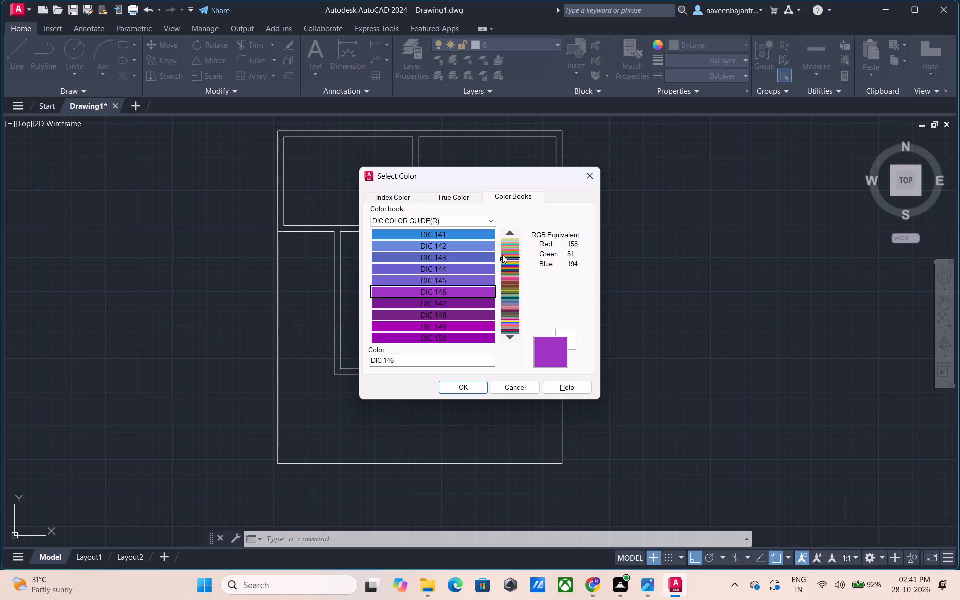
{"action": "key", "text": "Down"}
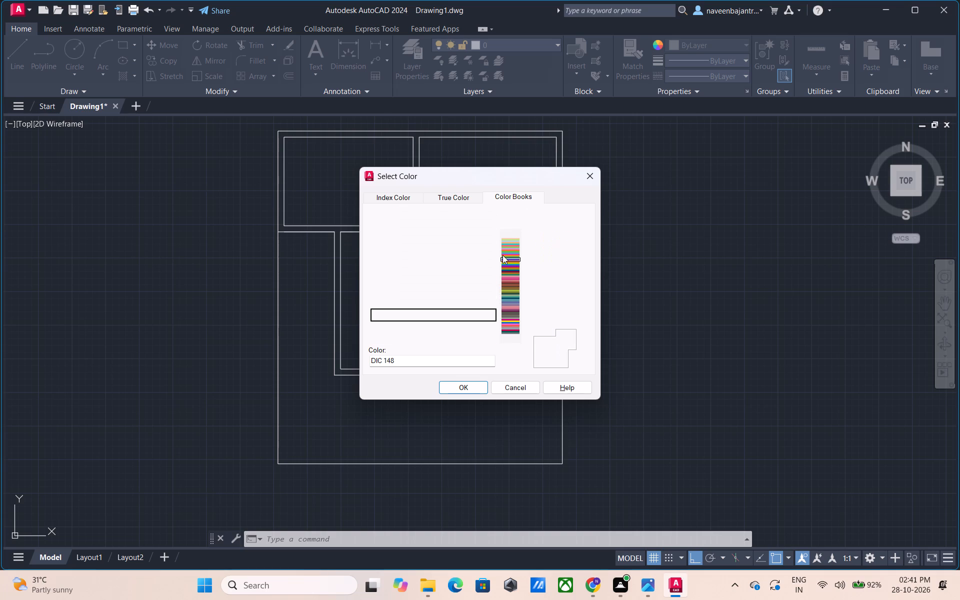
{"action": "key", "text": "Down"}
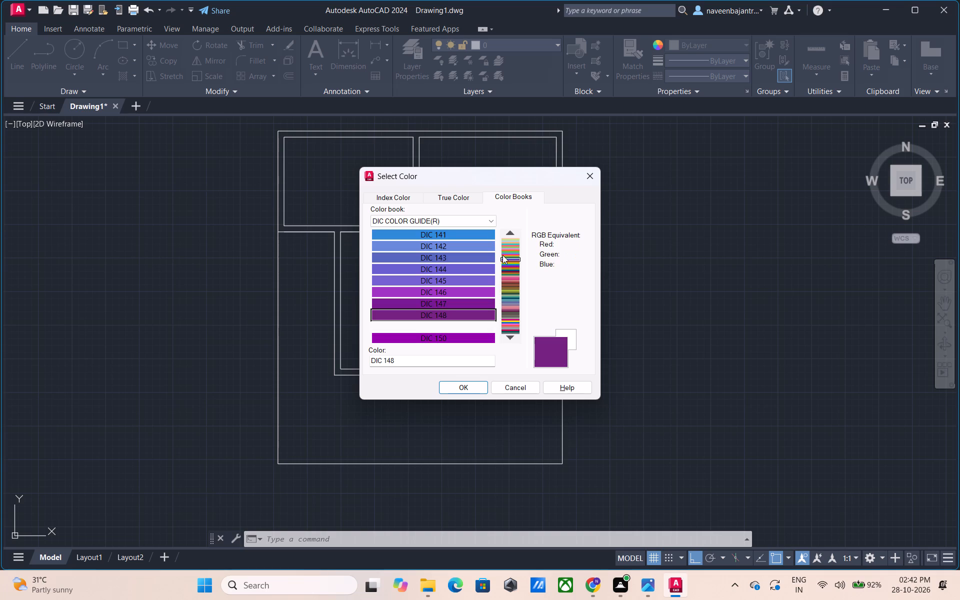
{"action": "key", "text": "Down"}
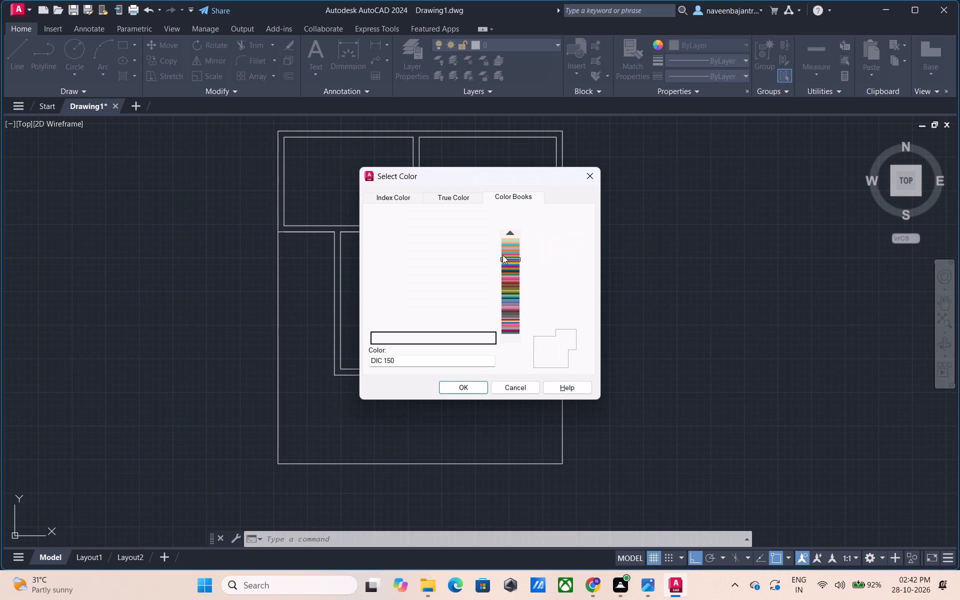
Continue previewing the DIC COLOR GUIDE(R) swatches one by one from DIC 150B to DIC 159 for an object color.
{"action": "key", "text": "Down"}
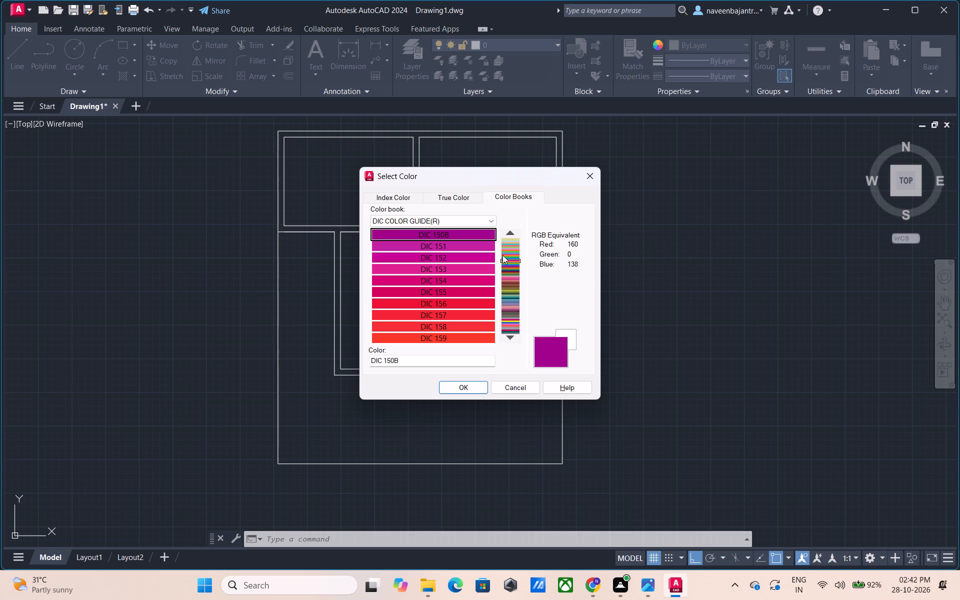
{"action": "key", "text": "Down"}
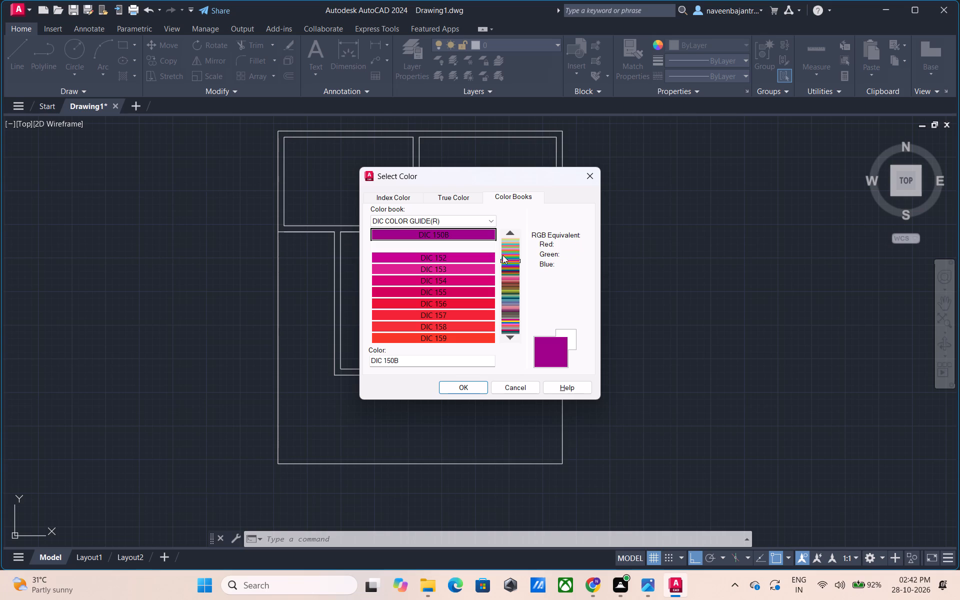
{"action": "key", "text": "Down"}
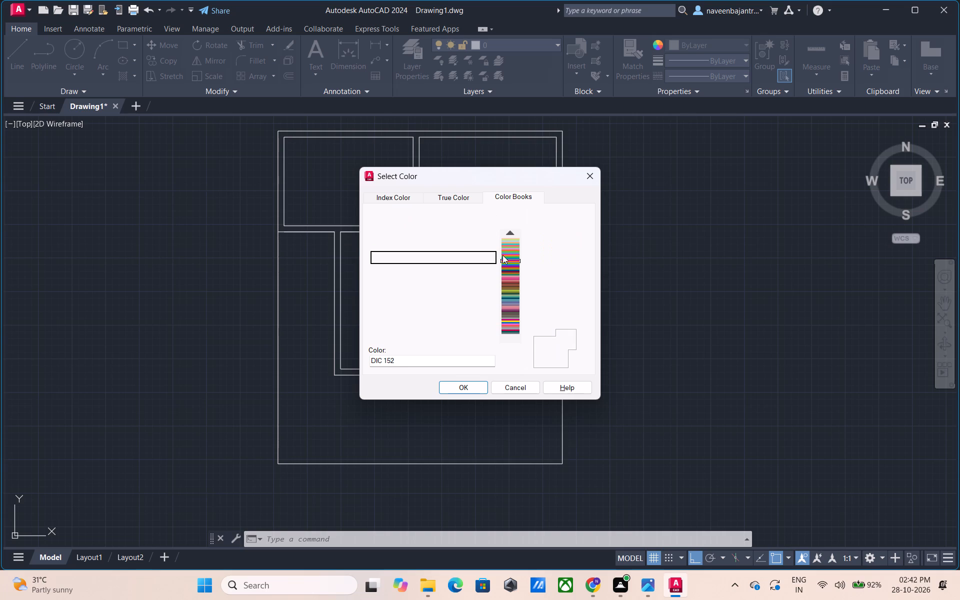
{"action": "key", "text": "Down"}
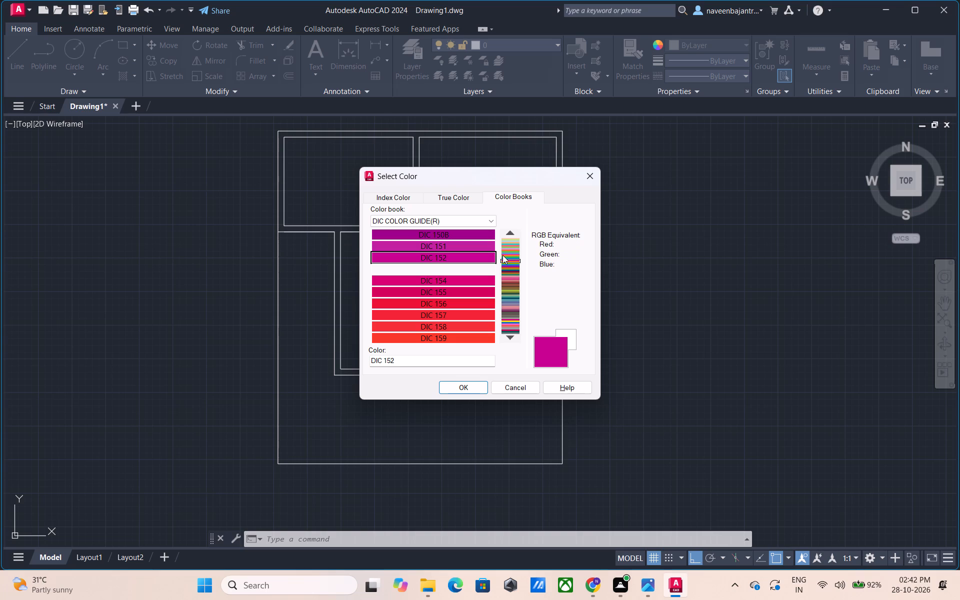
{"action": "key", "text": "Down"}
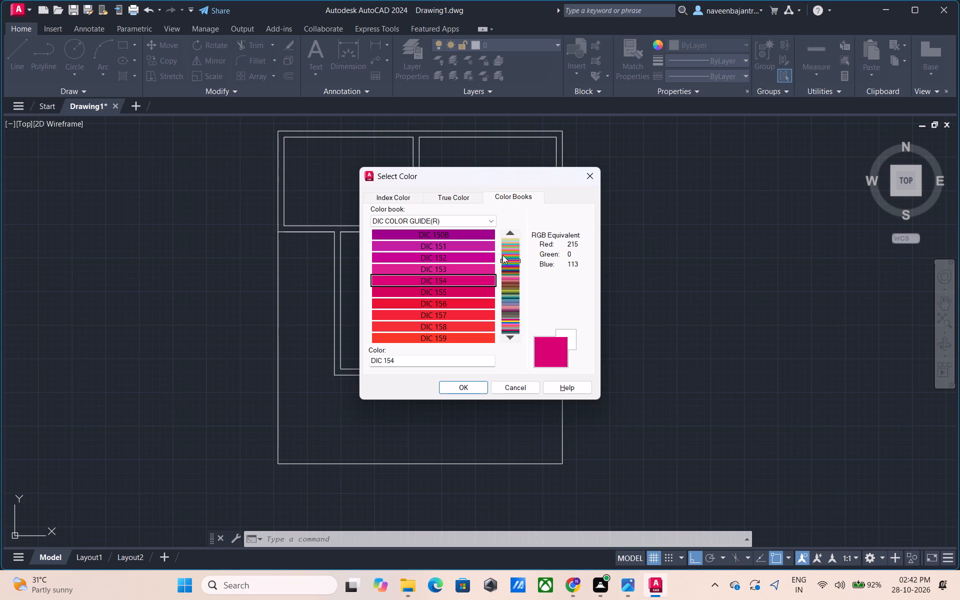
{"action": "key", "text": "Down"}
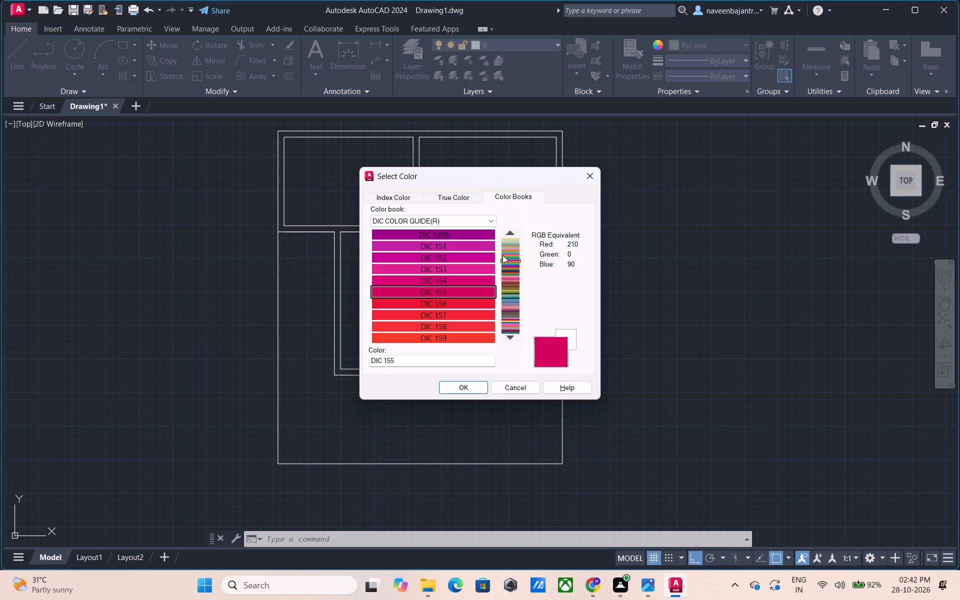
{"action": "key", "text": "Down"}
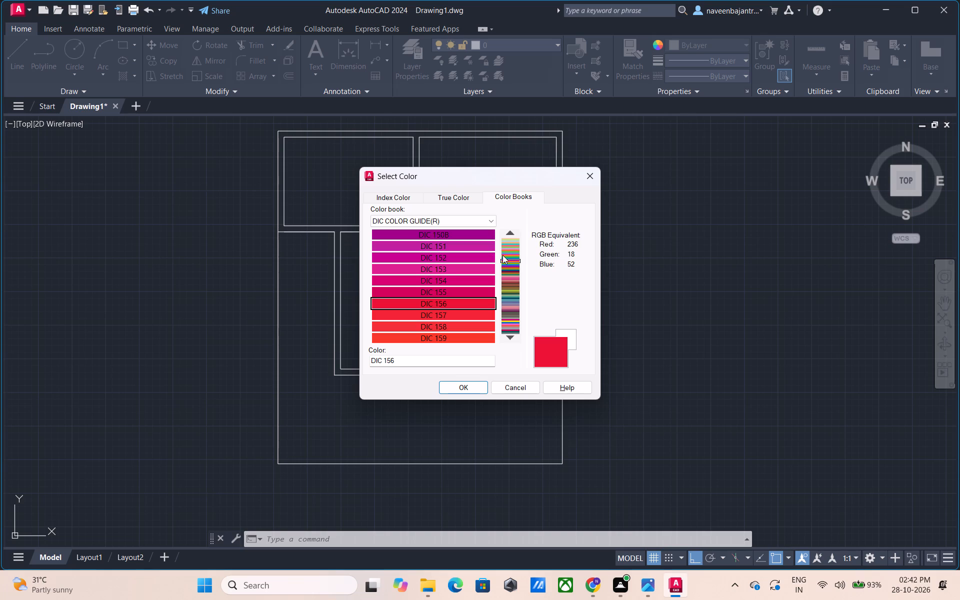
{"action": "key", "text": "Down"}
{"action": "key", "text": "Down"}
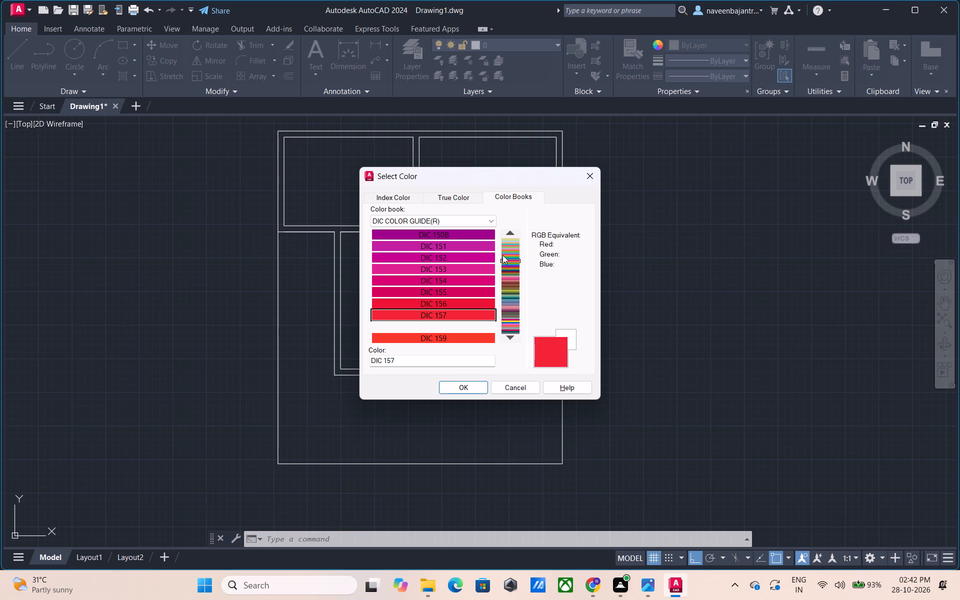
{"action": "key", "text": "Down"}
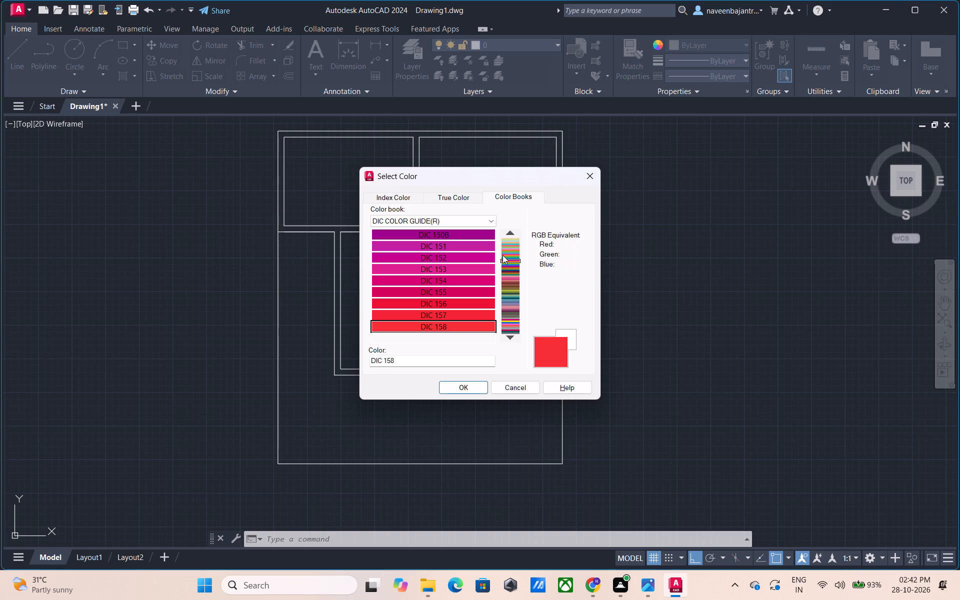
Preview the orange-to-yellow DIC COLOR GUIDE(R) swatches one by one from DIC 160 to DIC 169 for an object color.
{"action": "key", "text": "Down"}
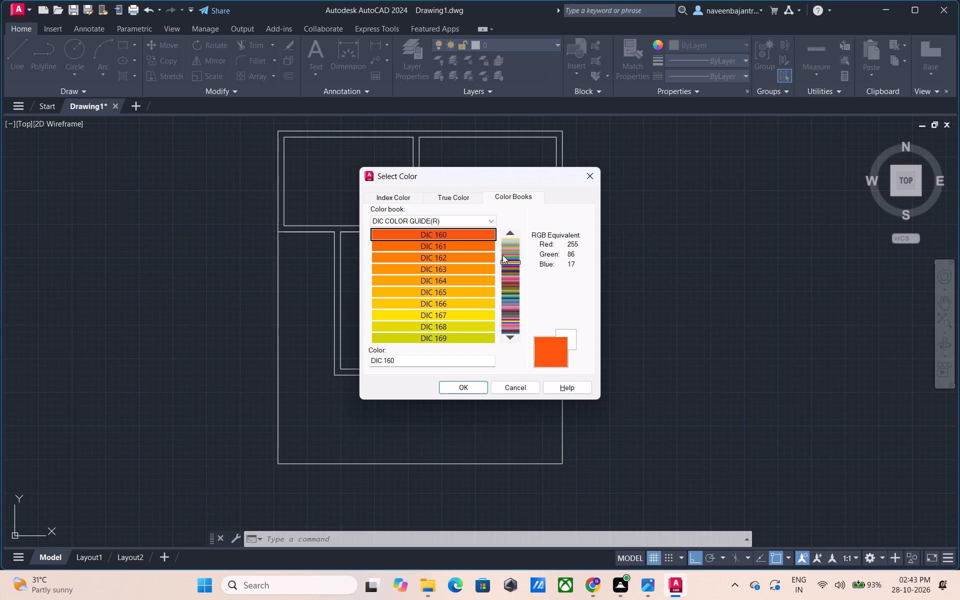
{"action": "key", "text": "Down"}
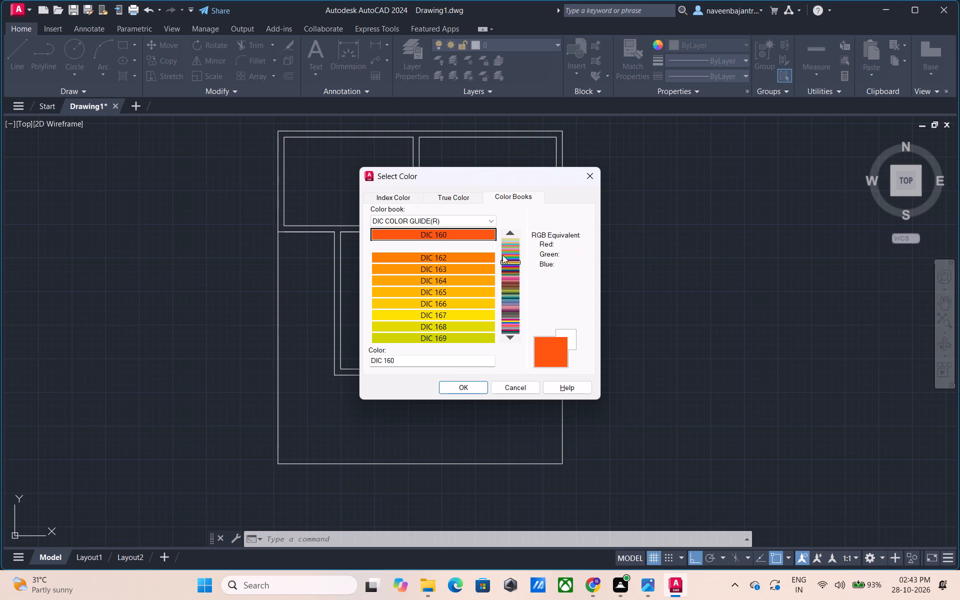
{"action": "key", "text": "Down"}
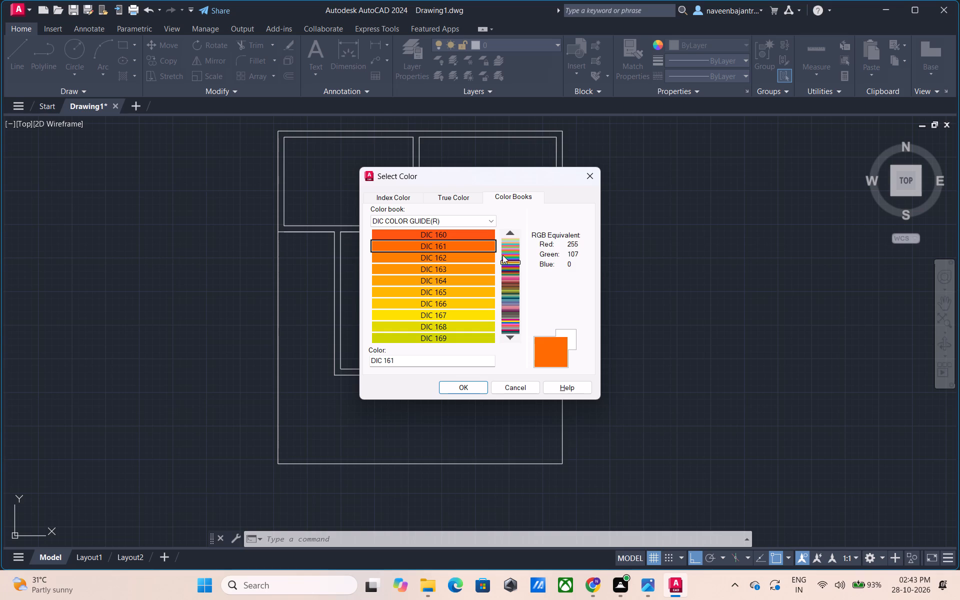
{"action": "key", "text": "Down"}
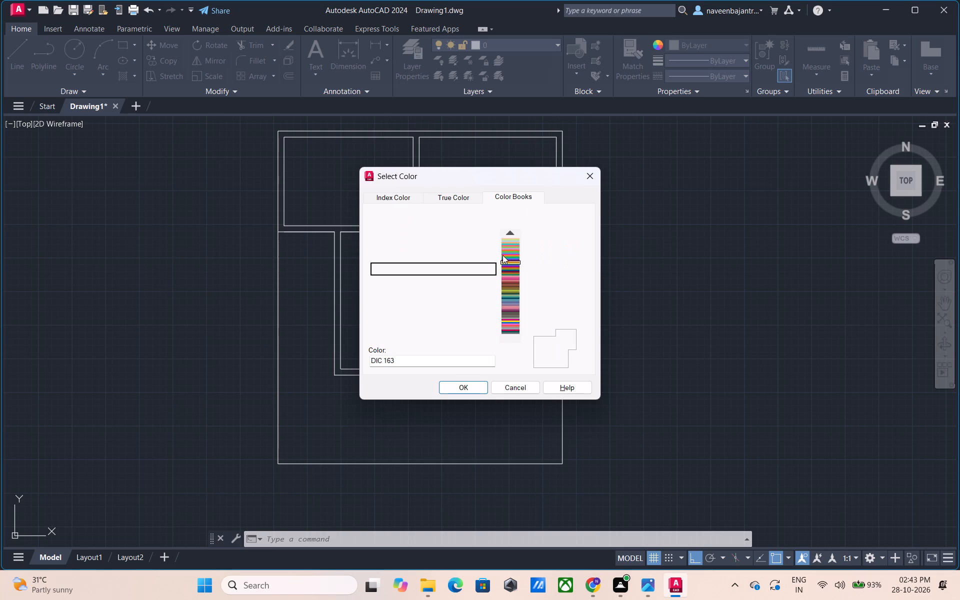
{"action": "key", "text": "Down"}
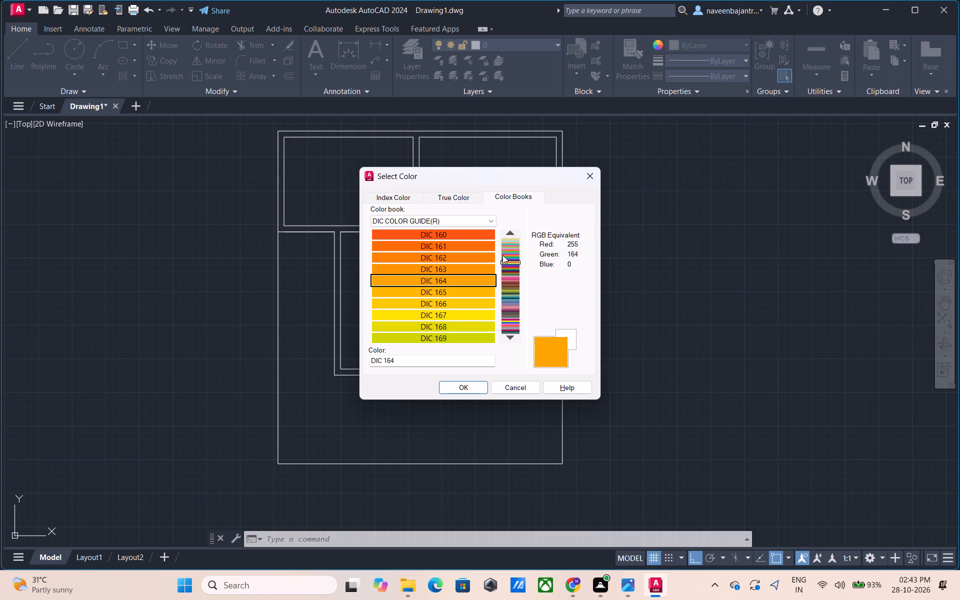
{"action": "key", "text": "Down"}
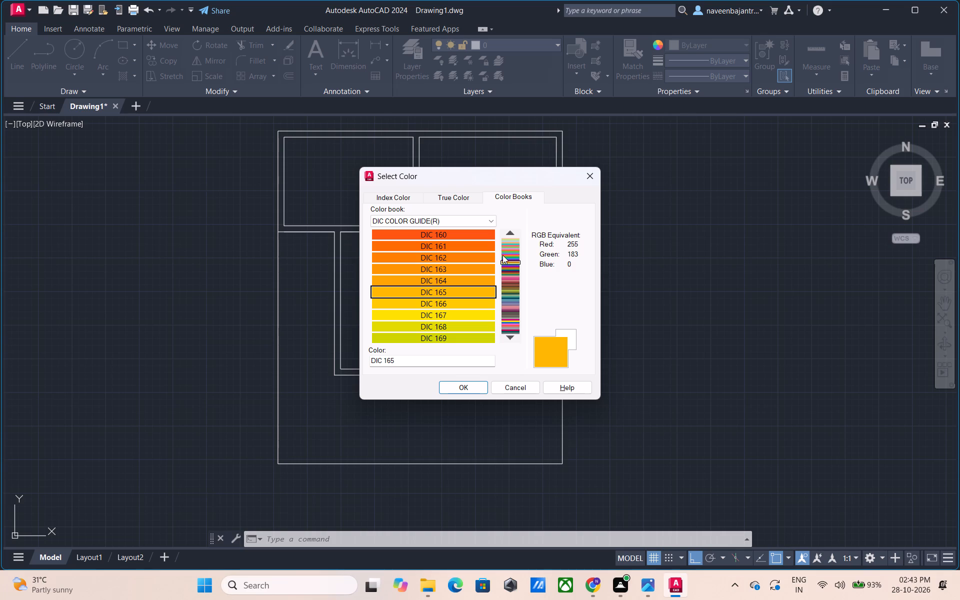
{"action": "key", "text": "Down"}
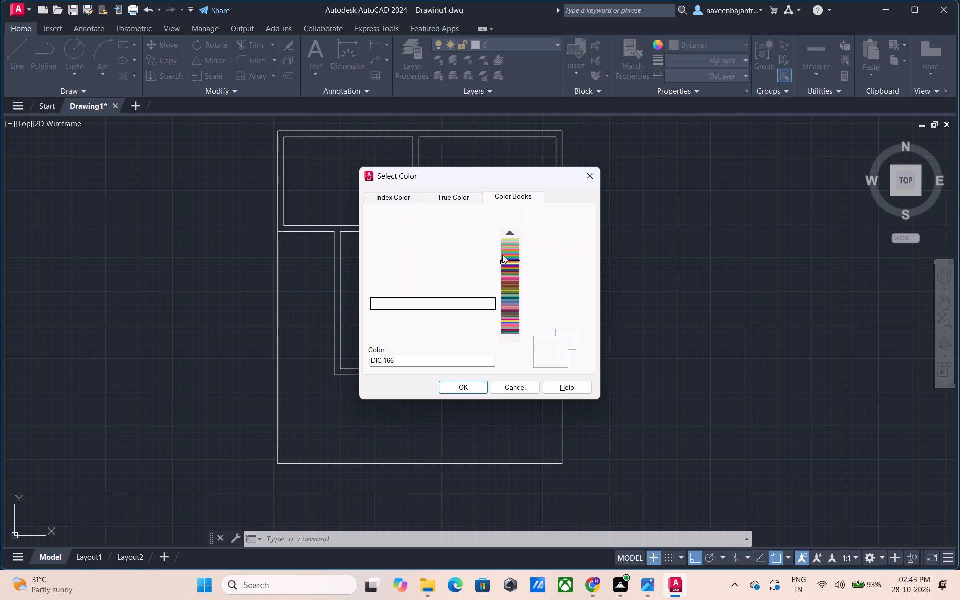
{"action": "key", "text": "Down"}
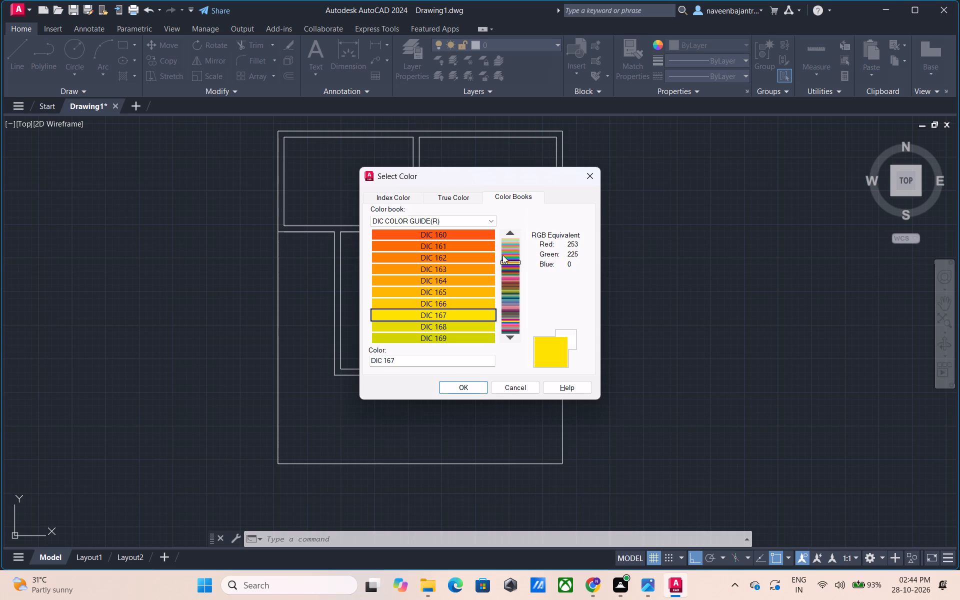
{"action": "key", "text": "Down"}
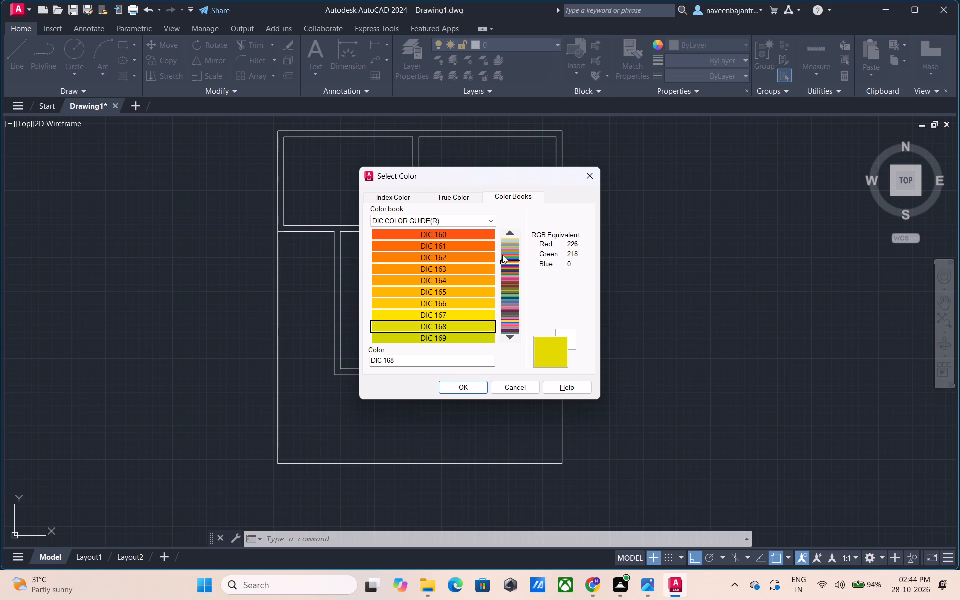
{"action": "key", "text": "Down"}
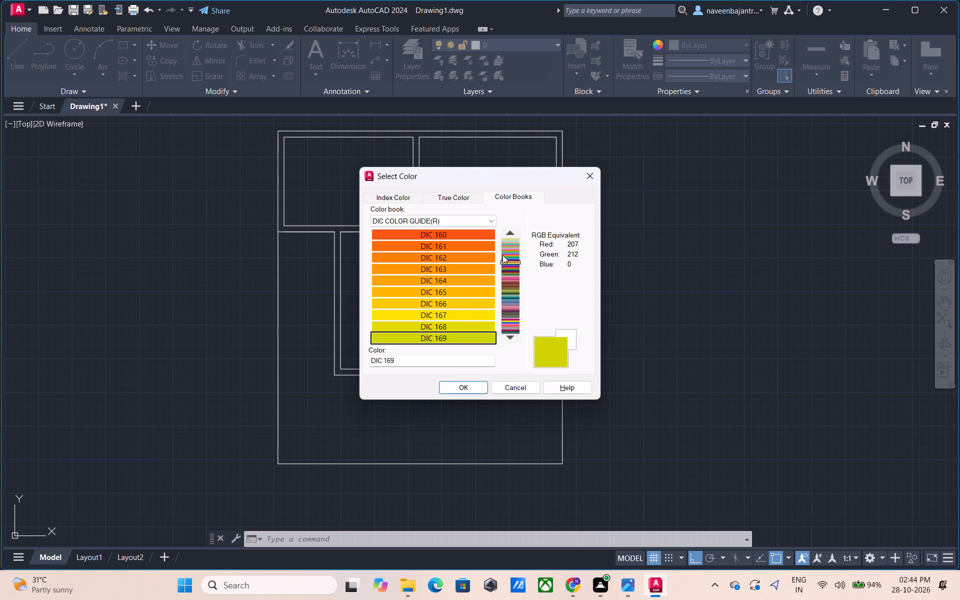
Preview the green-to-blue DIC COLOR GUIDE(R) swatches one by one from DIC 170 to DIC 179 for an object color.
{"action": "key", "text": "Down"}
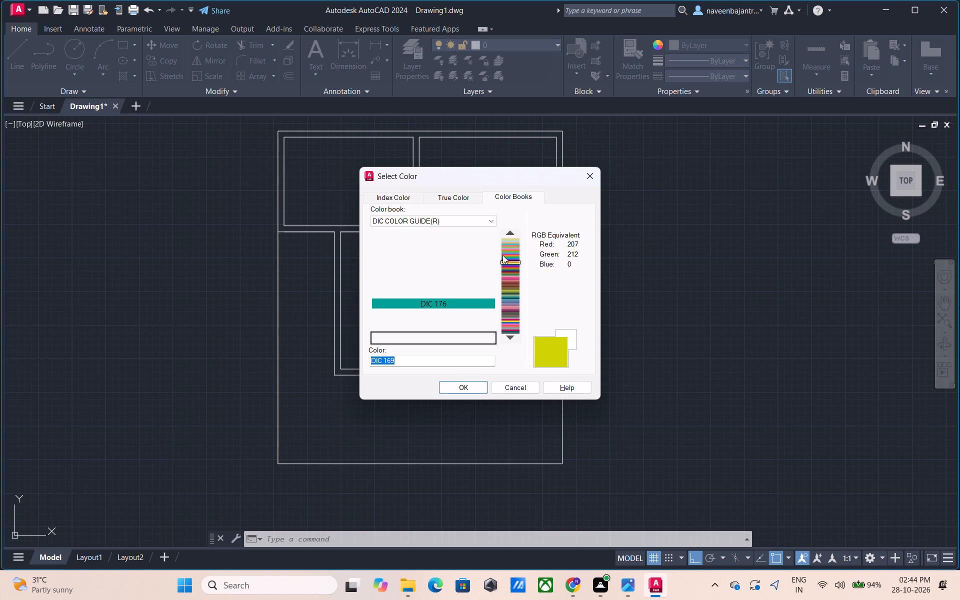
{"action": "key", "text": "Down"}
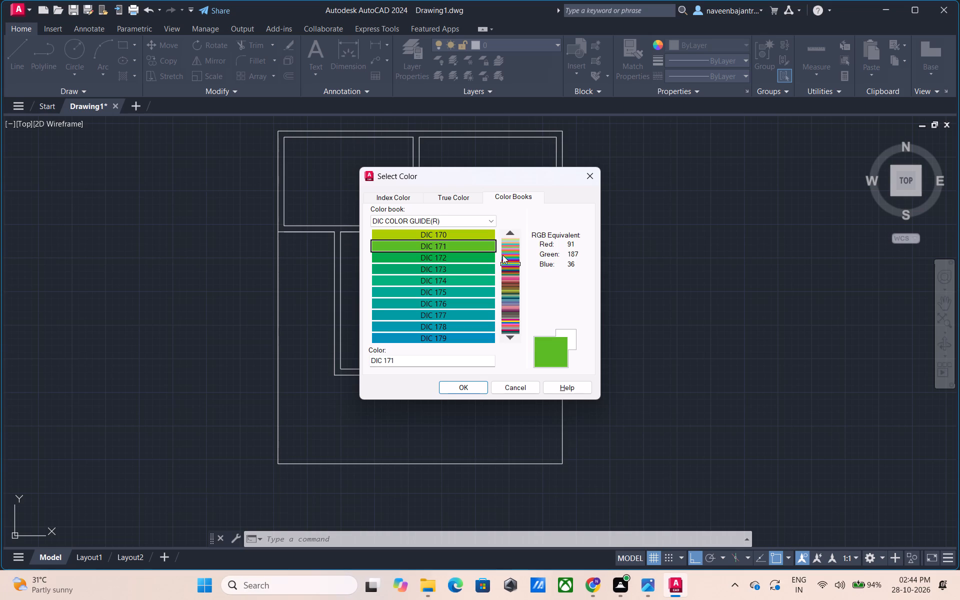
{"action": "key", "text": "Down"}
{"action": "key", "text": "Down"}
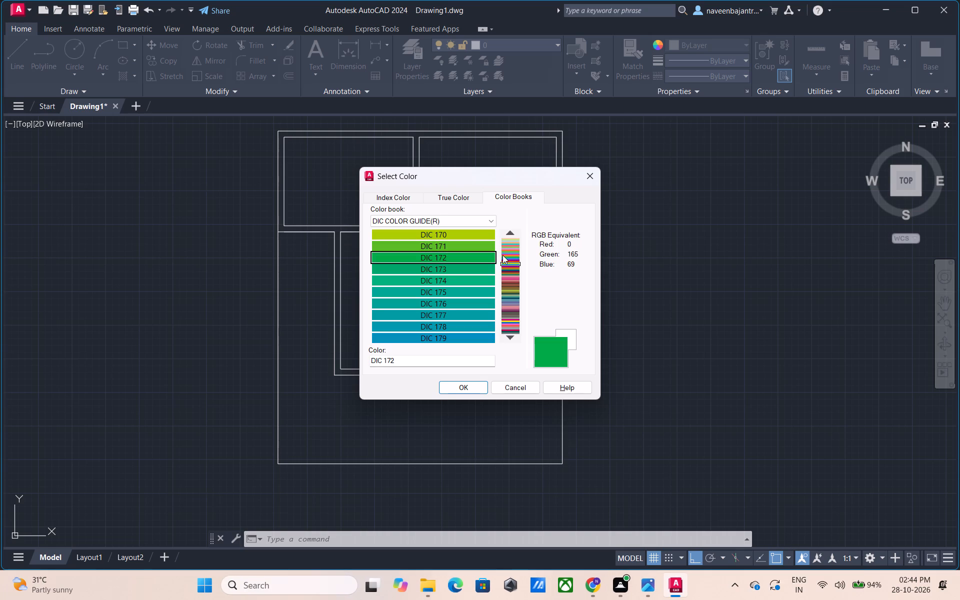
{"action": "key", "text": "Down"}
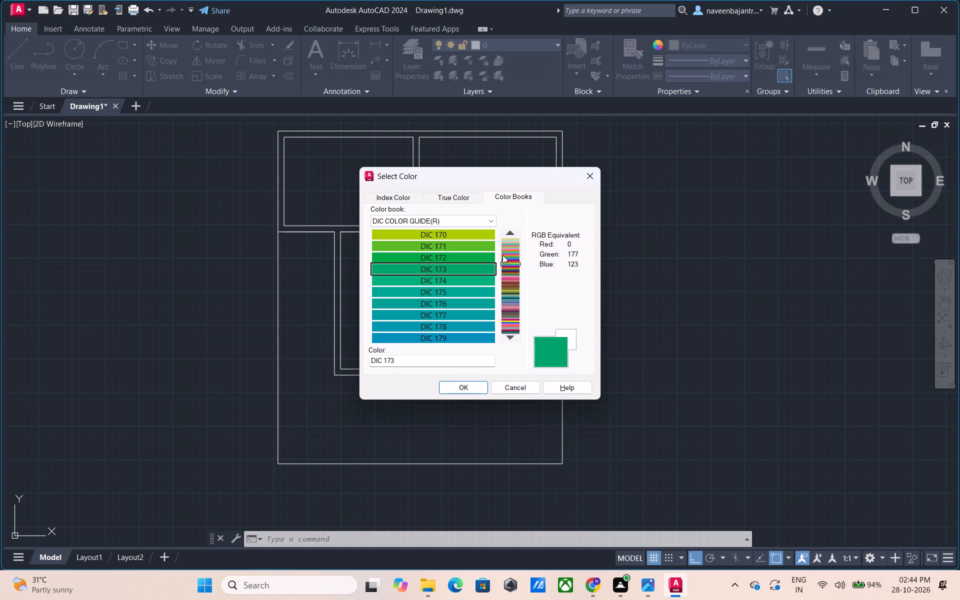
{"action": "key", "text": "Down"}
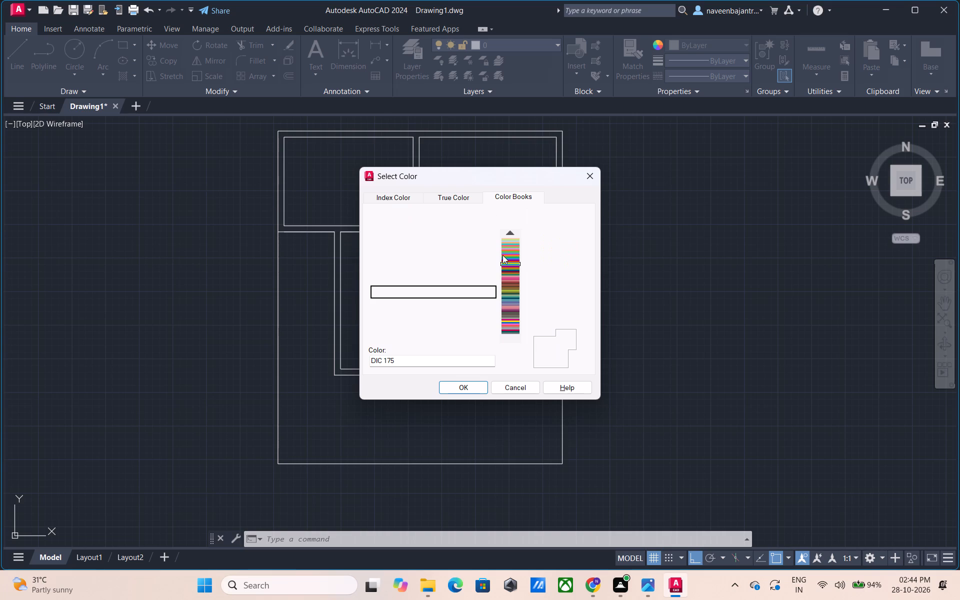
{"action": "key", "text": "Down"}
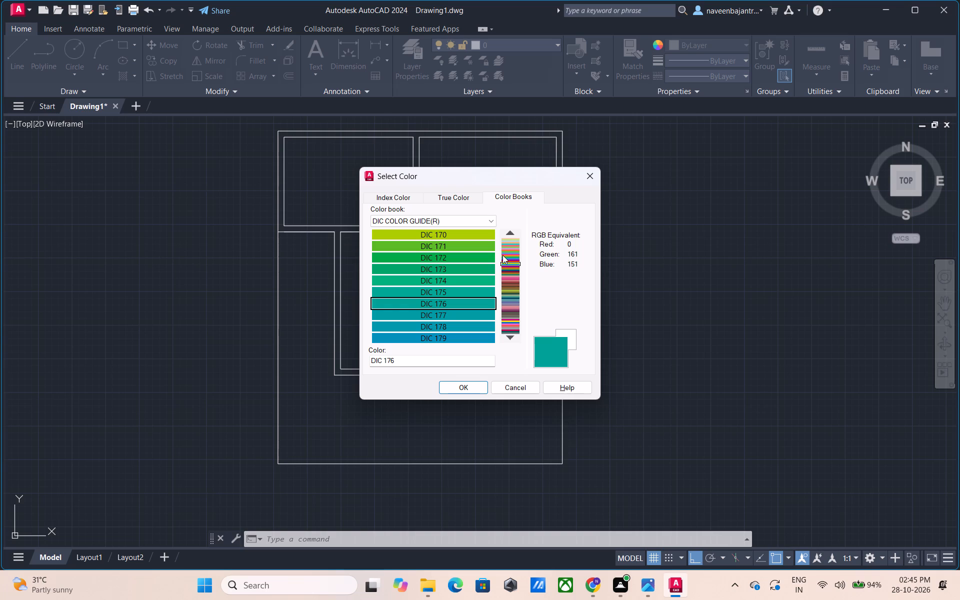
{"action": "key", "text": "Down"}
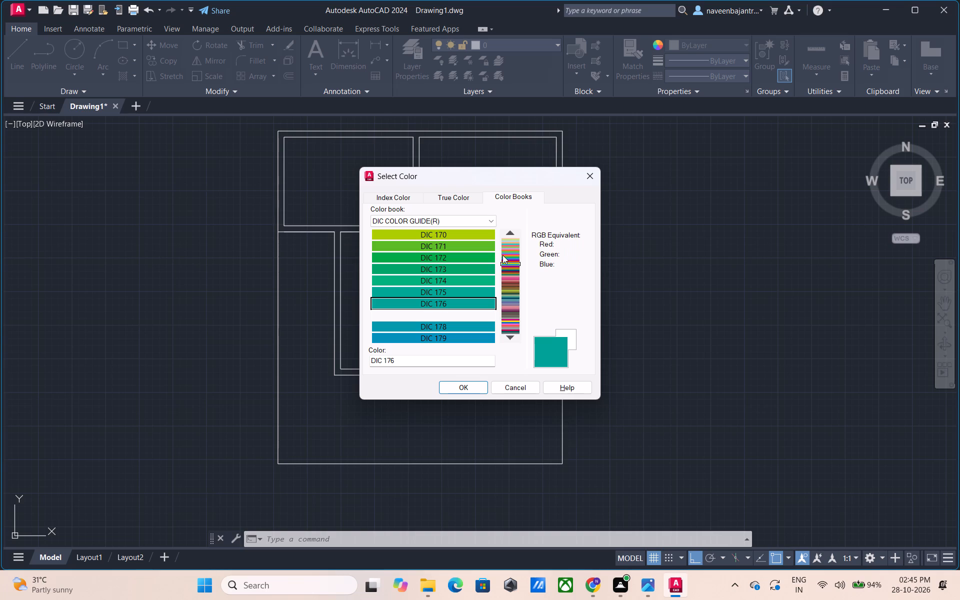
{"action": "key", "text": "Down"}
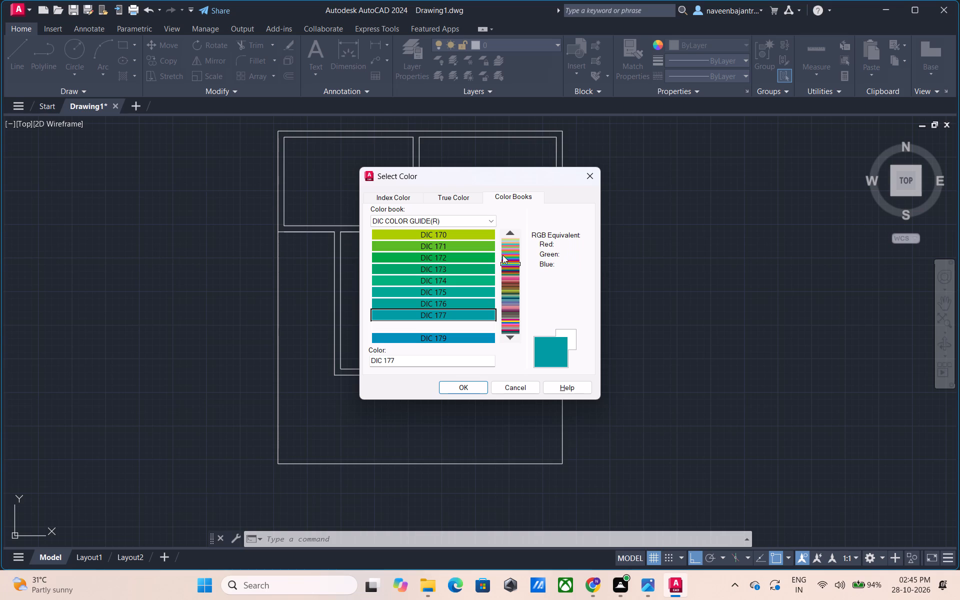
{"action": "key", "text": "Down"}
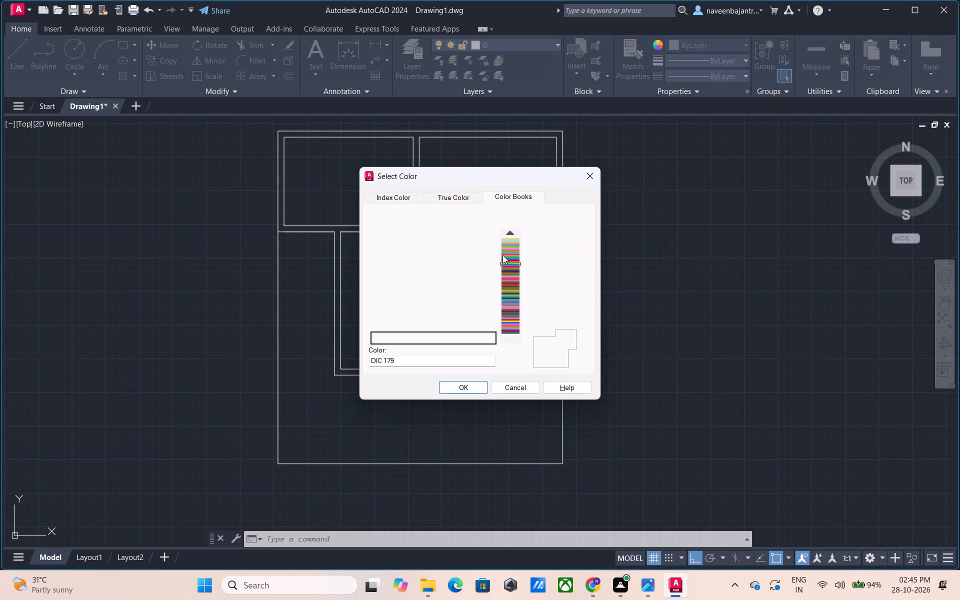
Preview the blue-to-purple DIC COLOR GUIDE(R) swatches one by one from DIC 180 to DIC 189 for an object color.
{"action": "key", "text": "Down"}
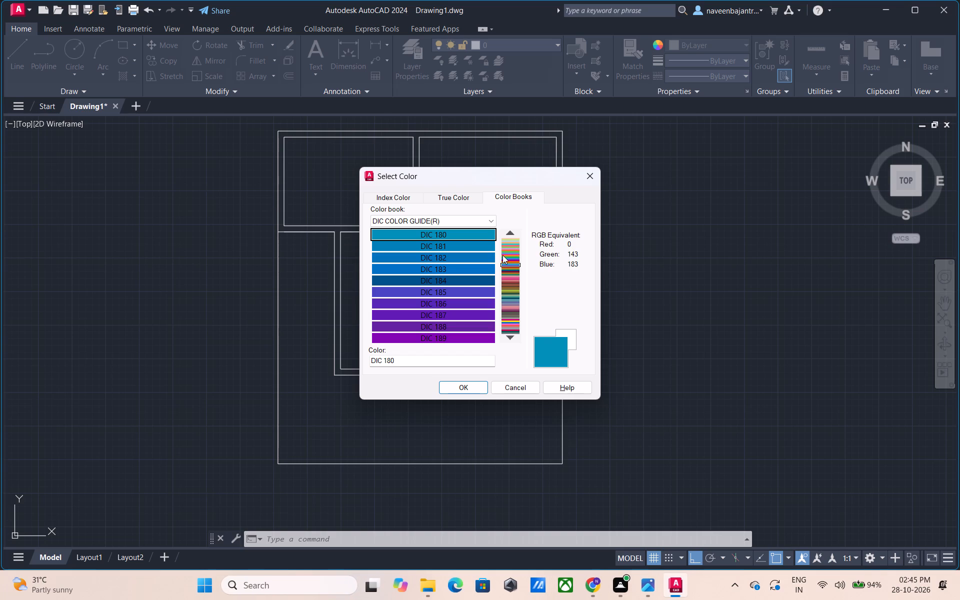
{"action": "key", "text": "Down"}
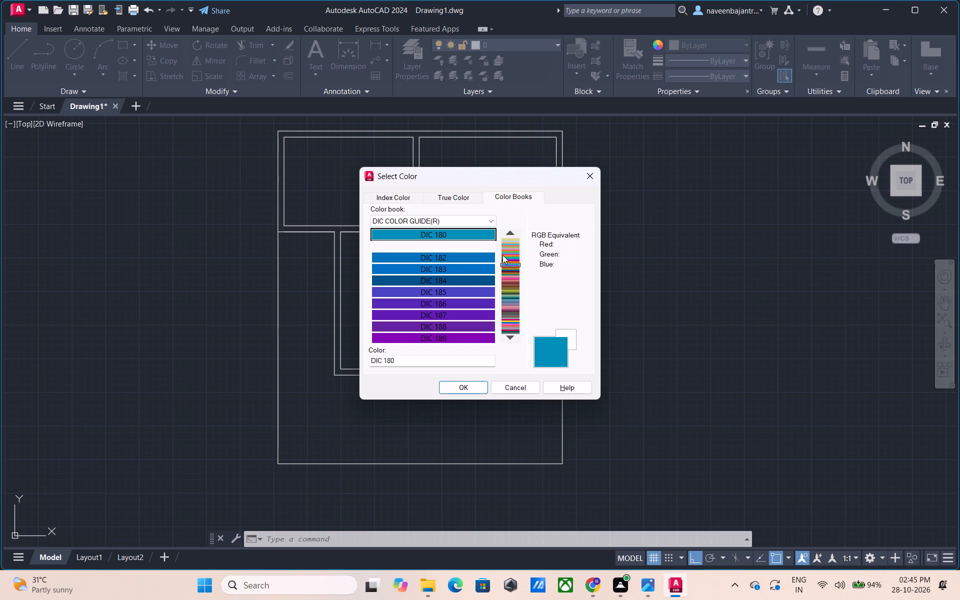
{"action": "key", "text": "Down"}
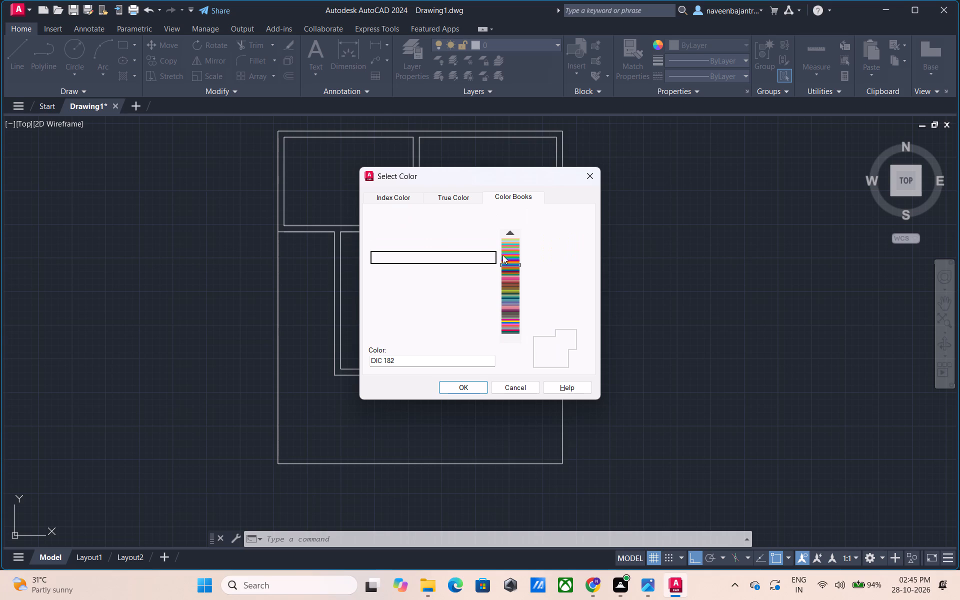
{"action": "key", "text": "Down"}
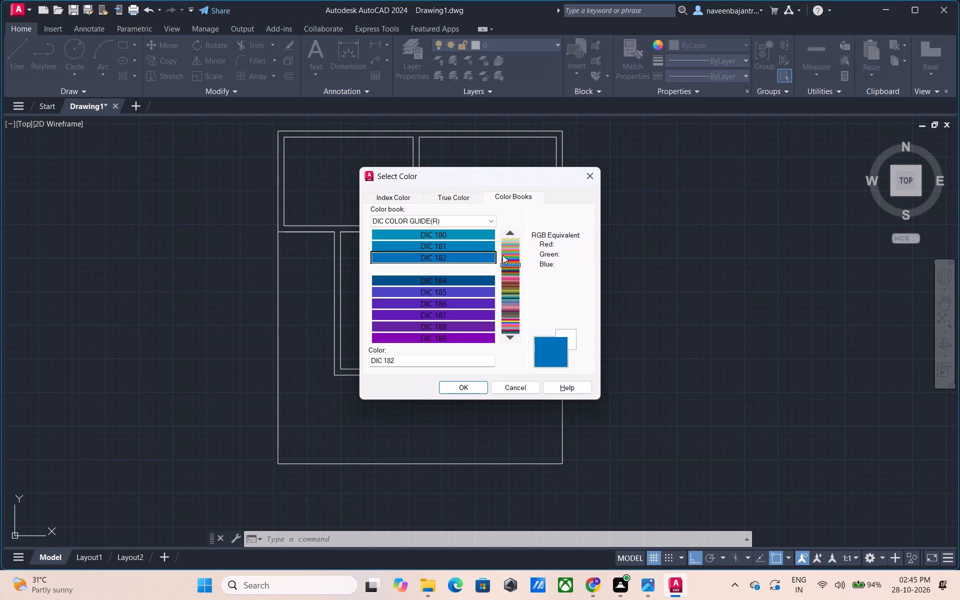
{"action": "key", "text": "Down"}
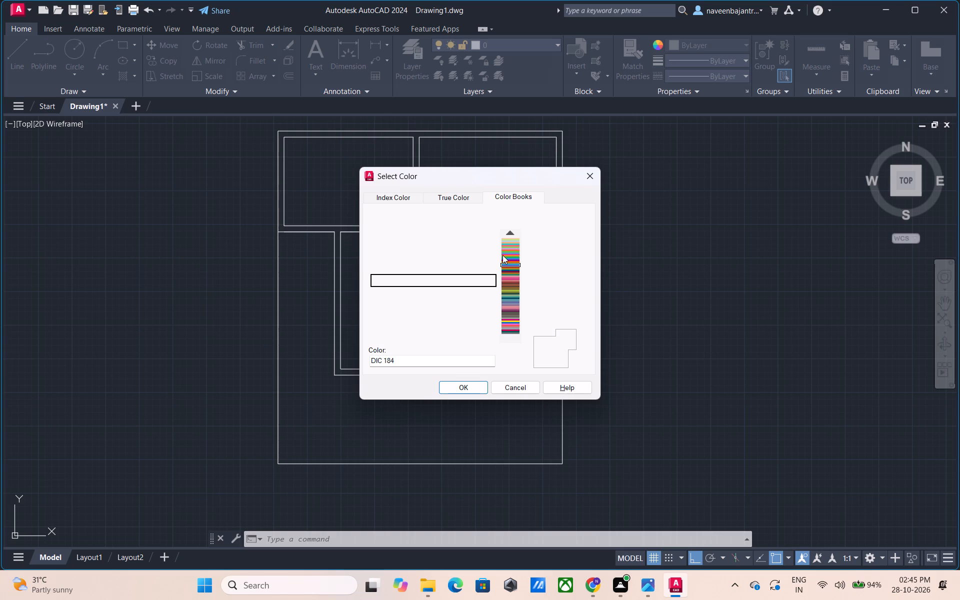
{"action": "key", "text": "Down"}
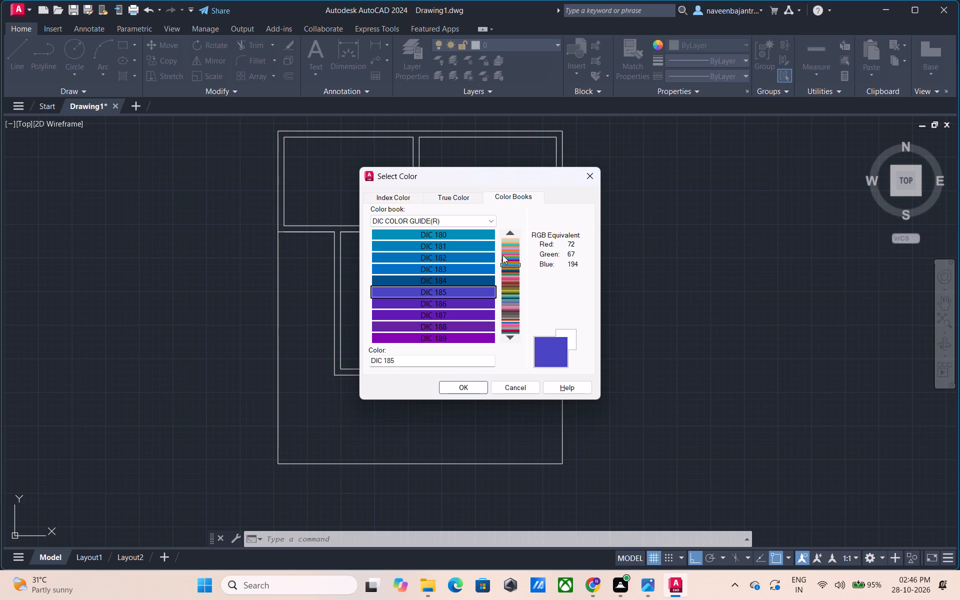
{"action": "key", "text": "Down"}
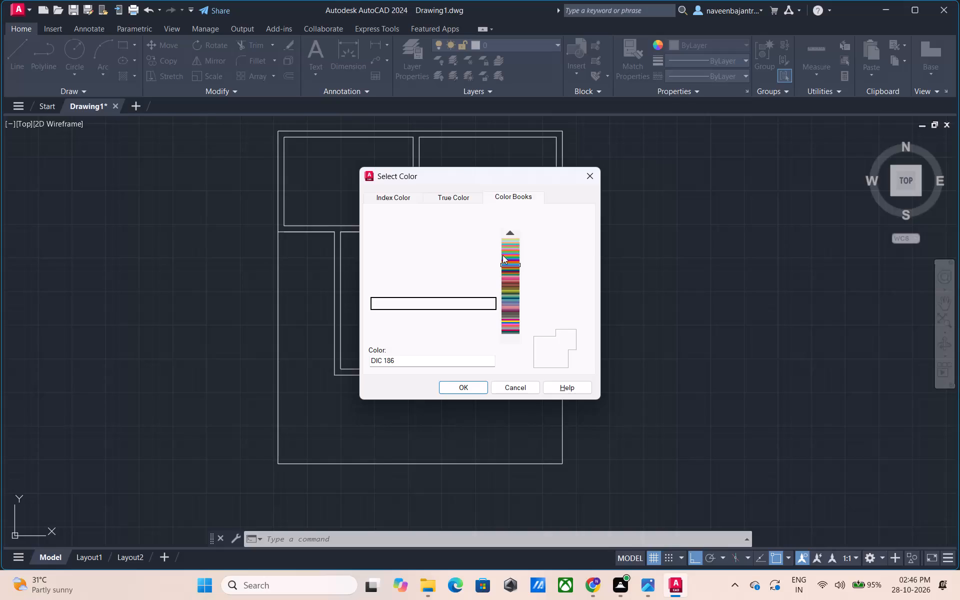
{"action": "key", "text": "Down"}
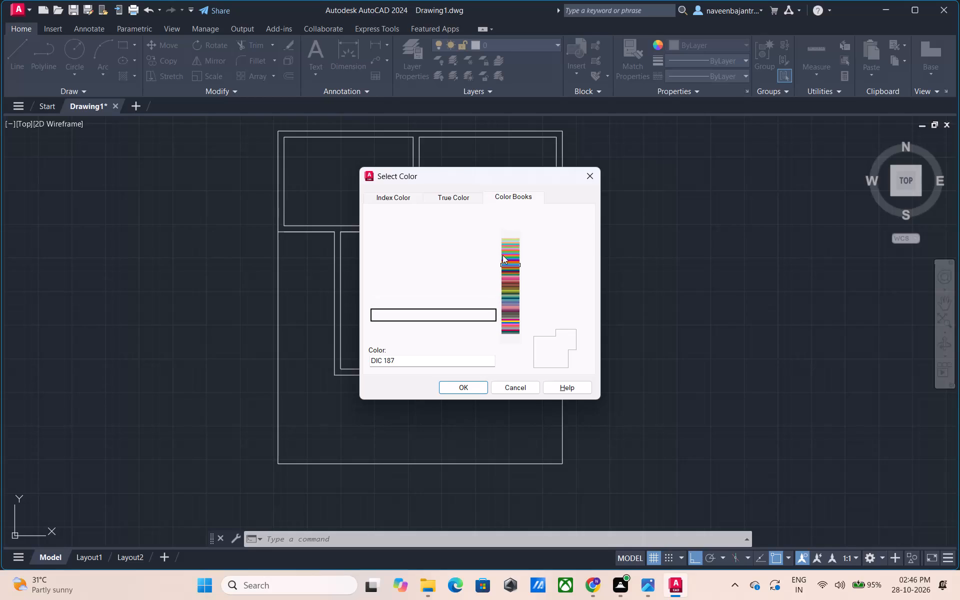
{"action": "key", "text": "Down"}
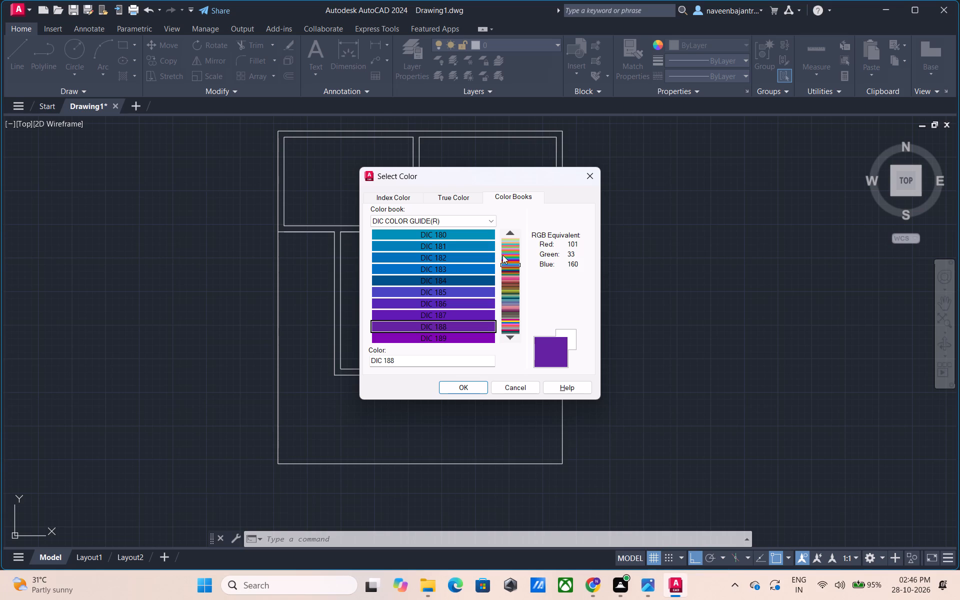
{"action": "key", "text": "Down"}
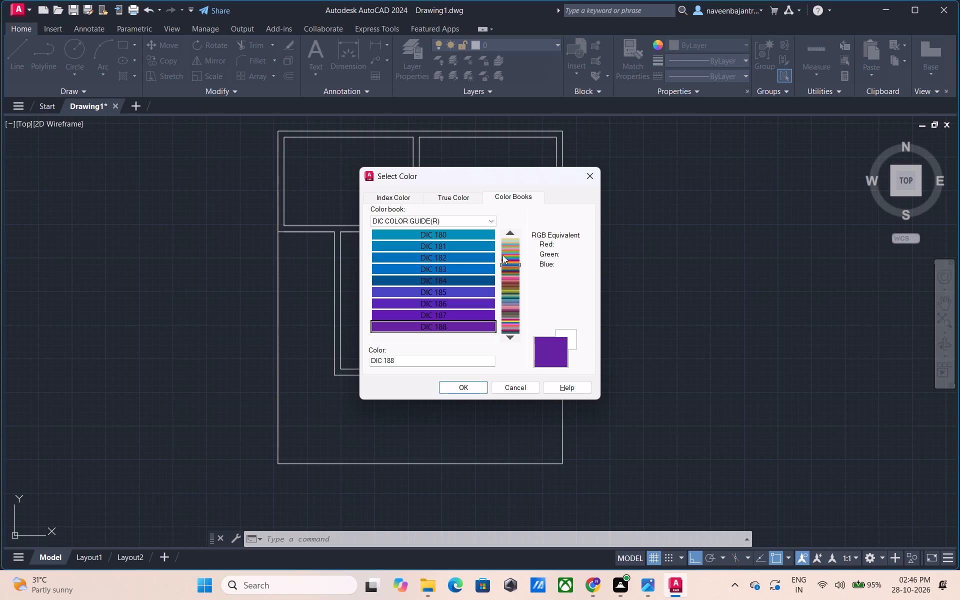
Preview the purple-to-red DIC COLOR GUIDE(R) swatches one by one from DIC 190 to DIC 200 for an object color.
{"action": "key", "text": "Down"}
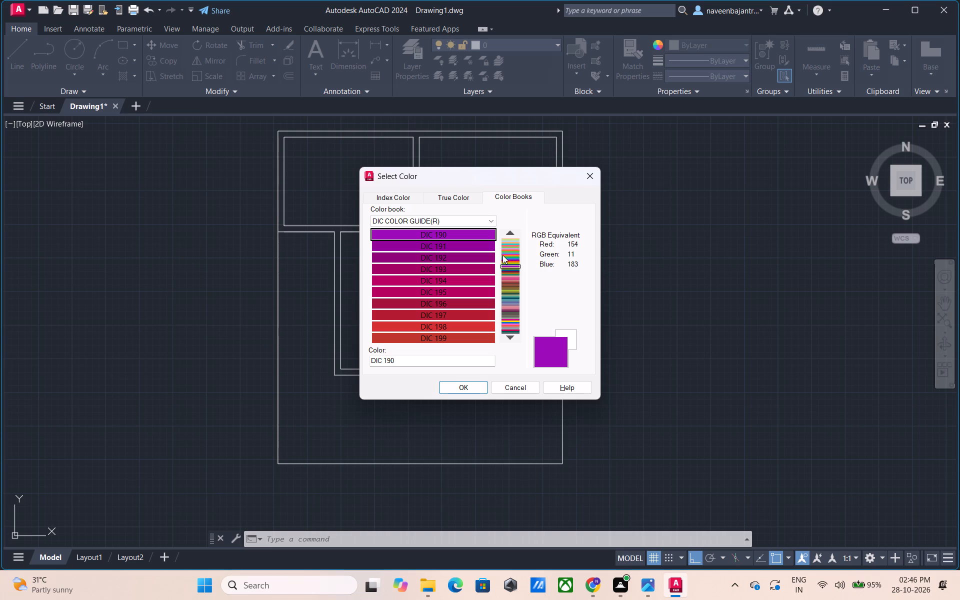
{"action": "key", "text": "Down"}
{"action": "key", "text": "Down"}
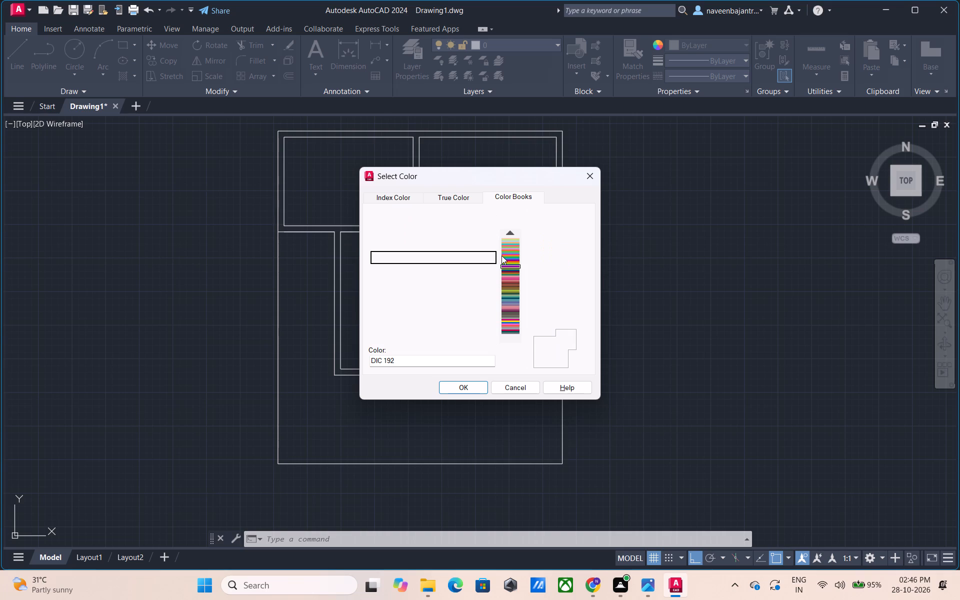
{"action": "key", "text": "Down"}
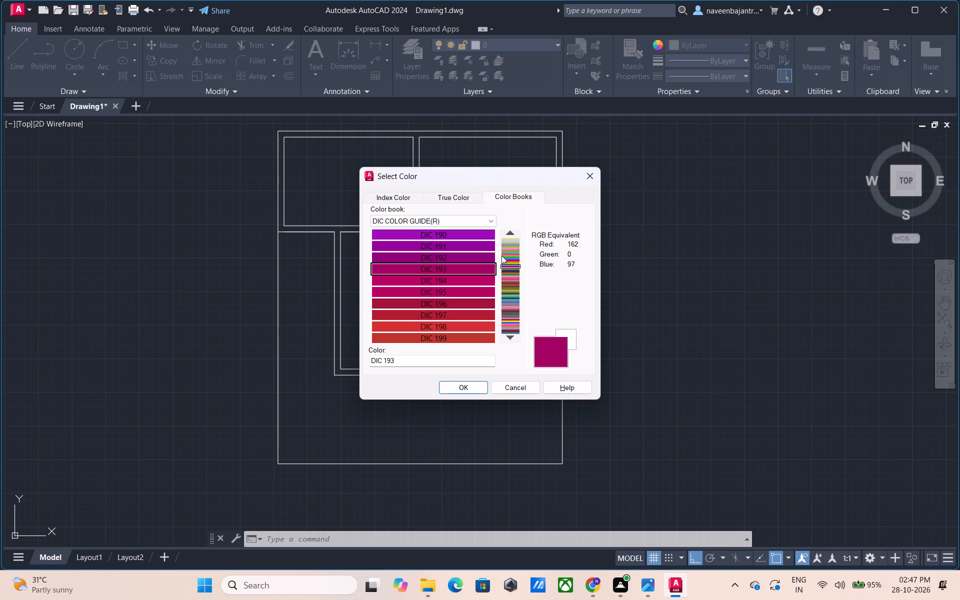
{"action": "key", "text": "Down"}
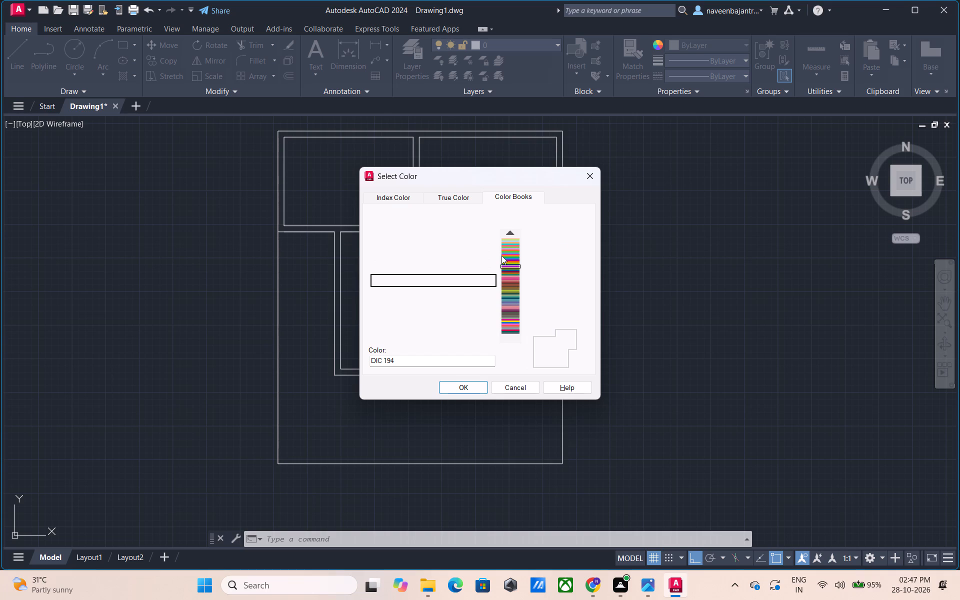
{"action": "key", "text": "Down"}
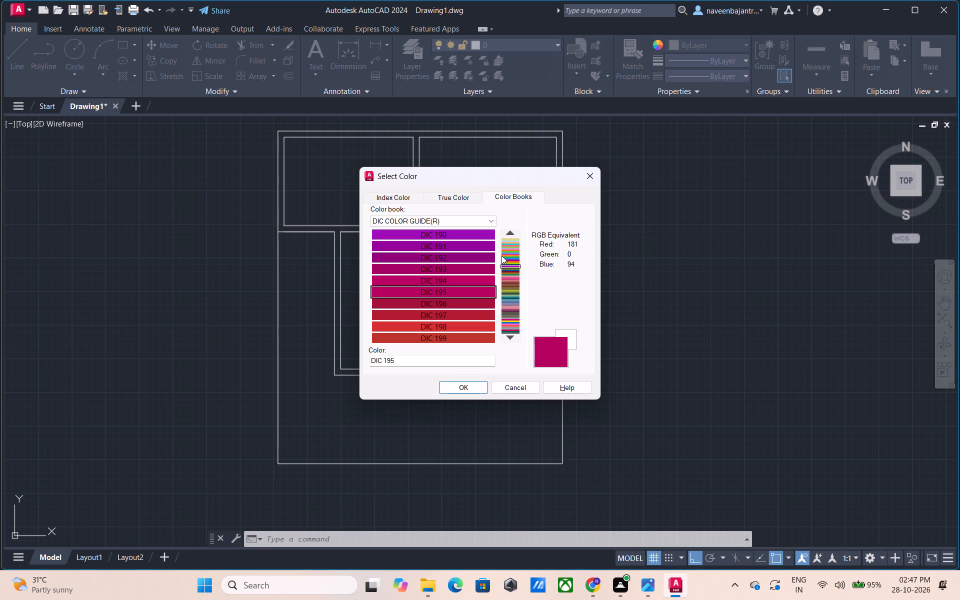
{"action": "key", "text": "Down"}
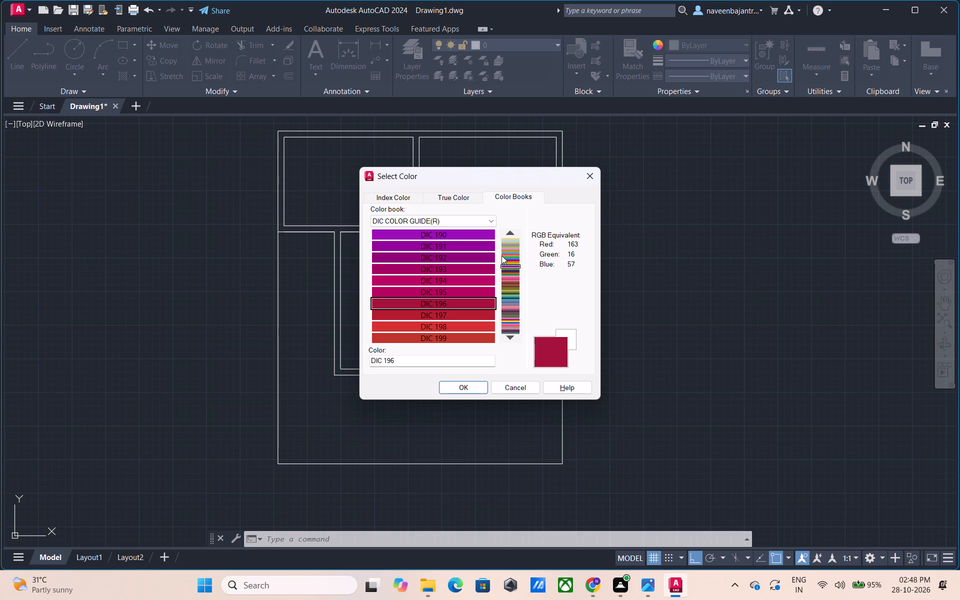
{"action": "key", "text": "Down"}
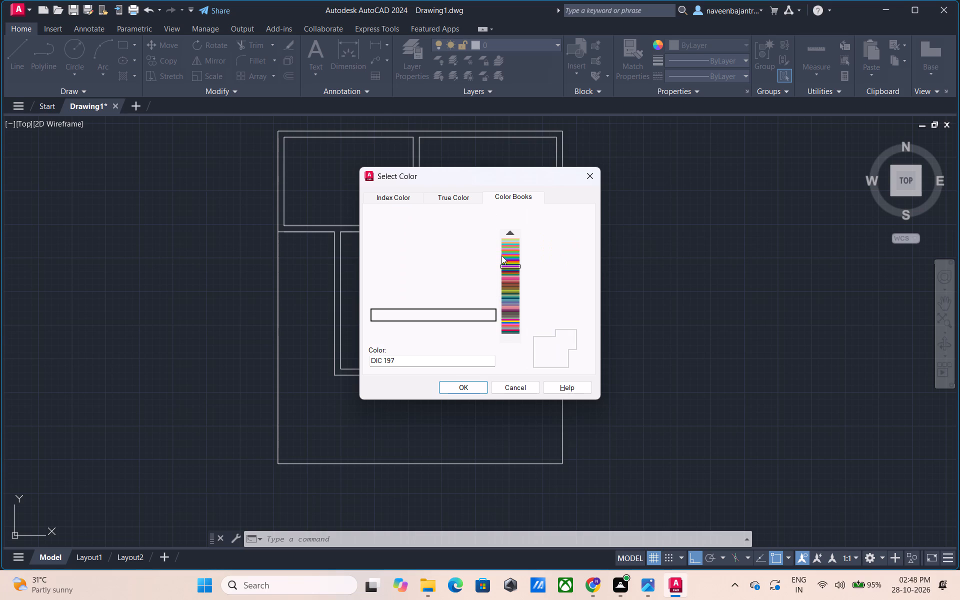
{"action": "key", "text": "Down"}
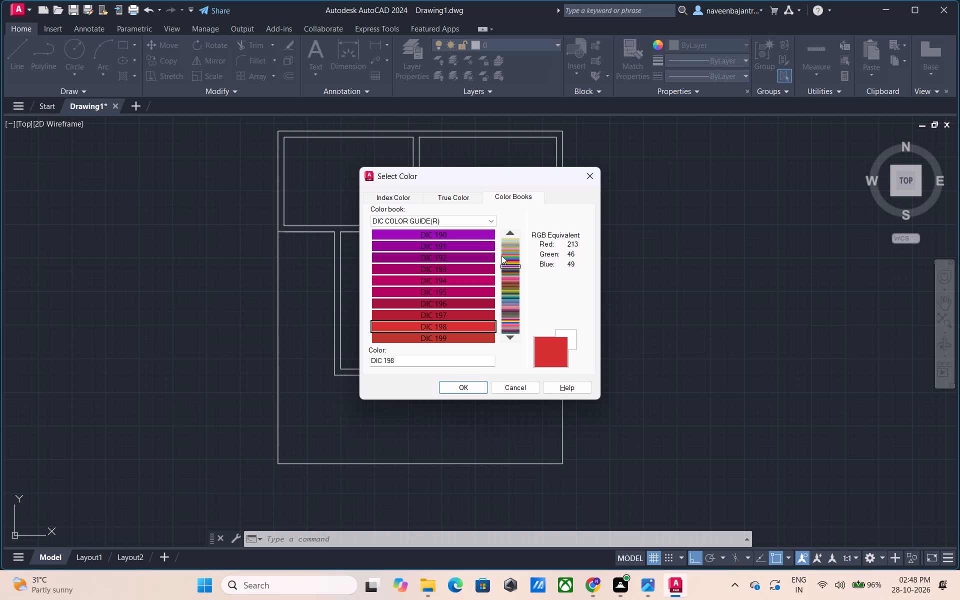
{"action": "key", "text": "Down"}
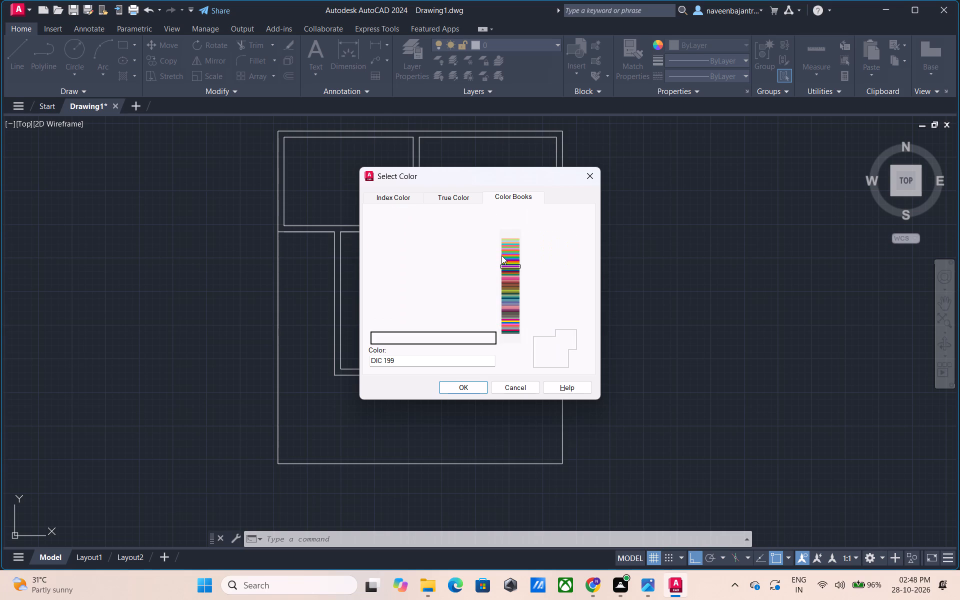
{"action": "key", "text": "Down"}
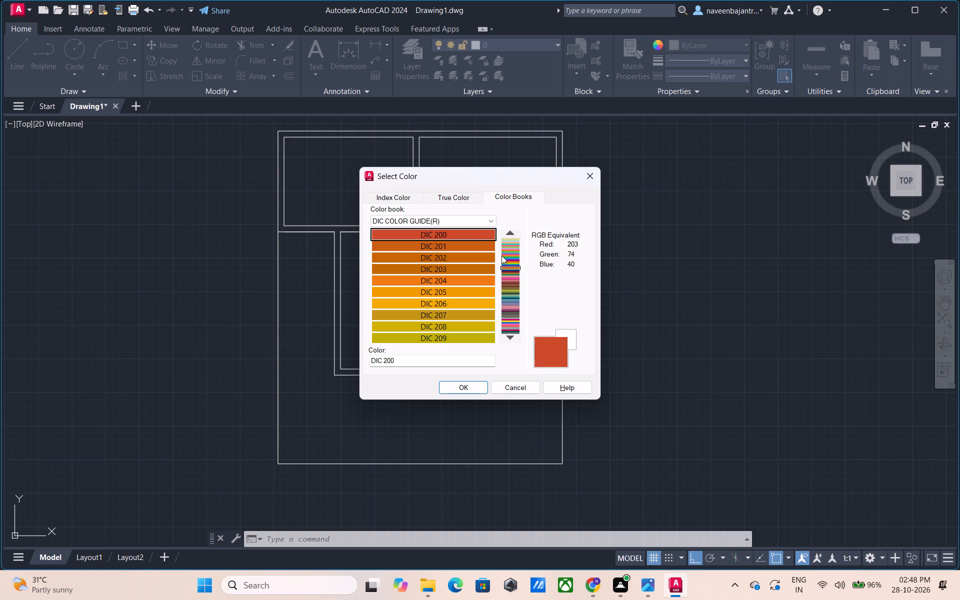
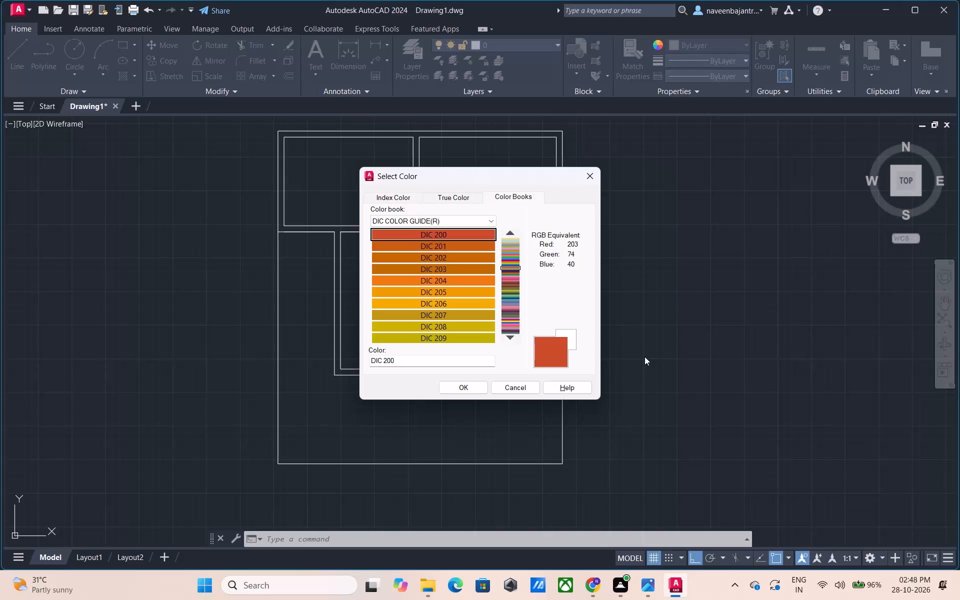
Preview the orange-to-olive DIC COLOR GUIDE(R) swatches one by one from DIC 201 to DIC 209 for an object color.
{"action": "key", "text": "Down"}
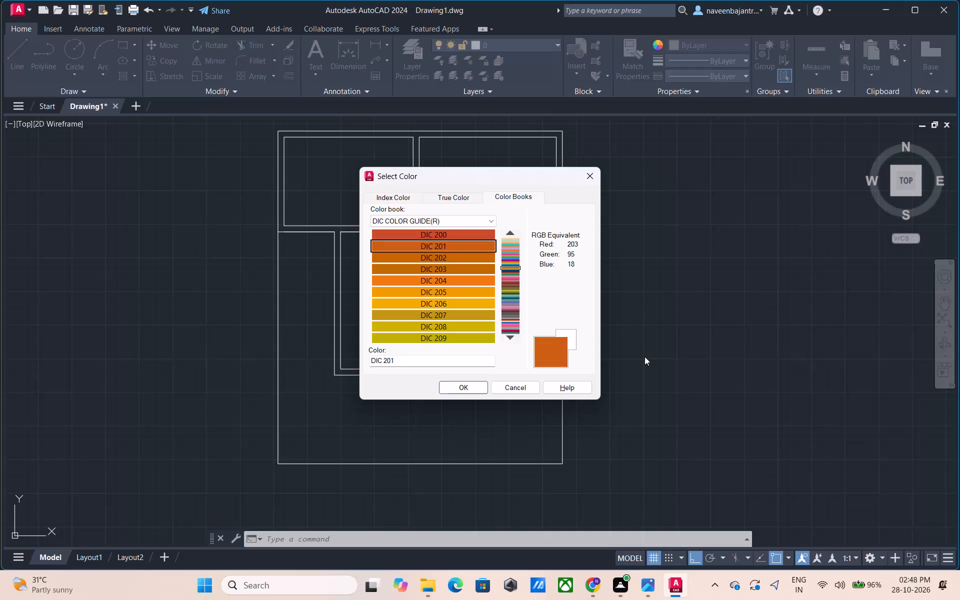
{"action": "key", "text": "Down"}
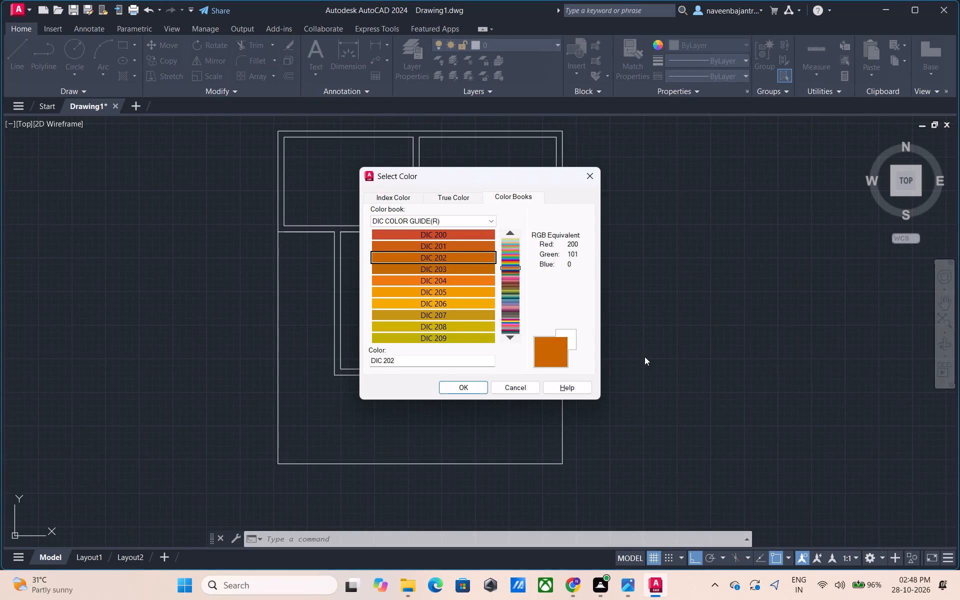
{"action": "key", "text": "Down"}
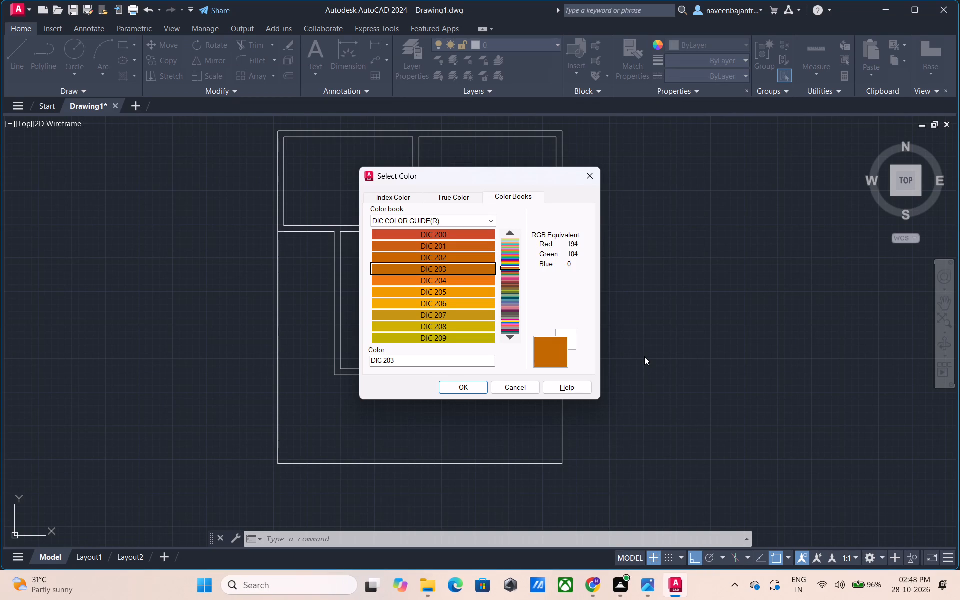
{"action": "key", "text": "Down"}
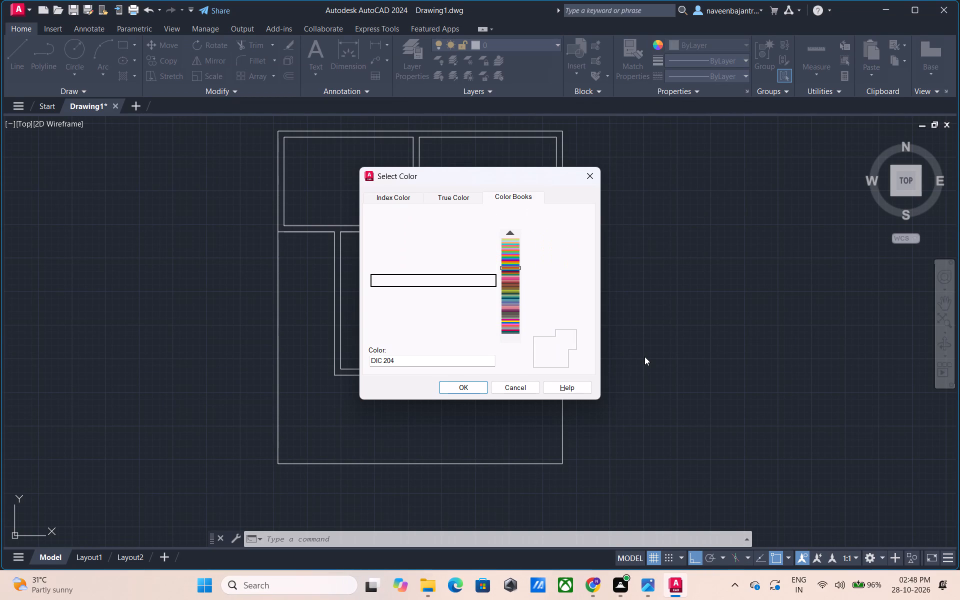
{"action": "key", "text": "Down"}
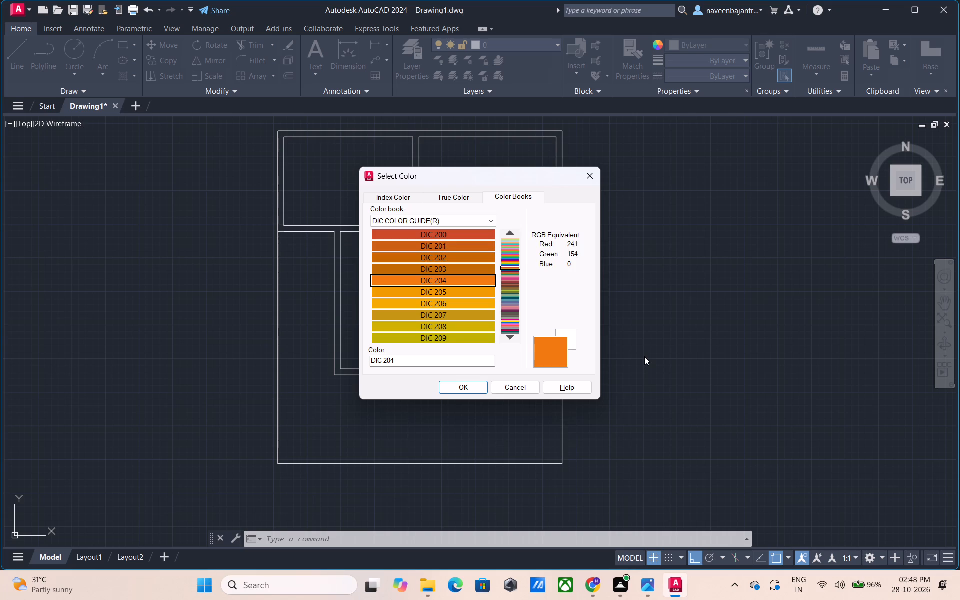
{"action": "key", "text": "Down"}
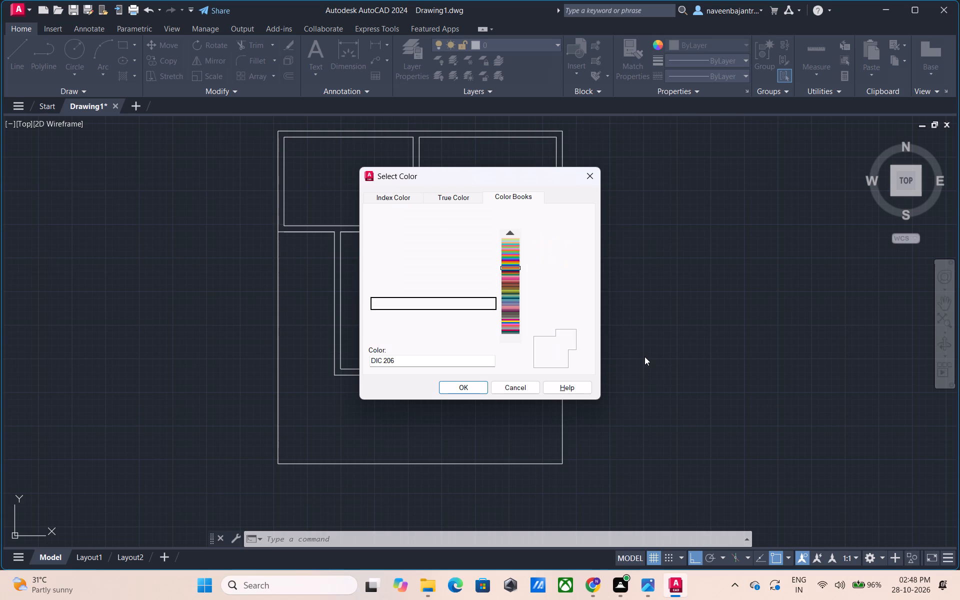
{"action": "key", "text": "Down"}
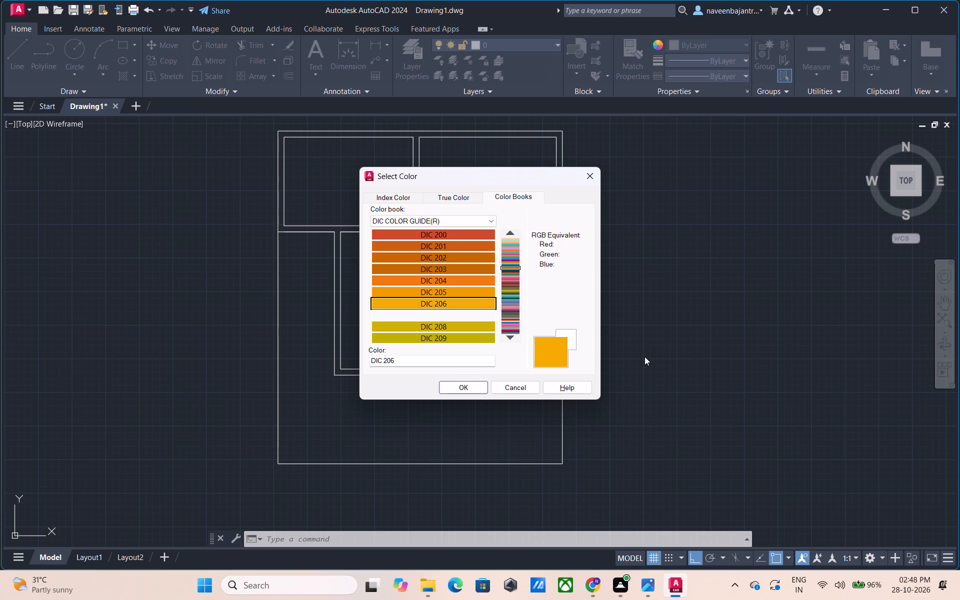
{"action": "key", "text": "Down"}
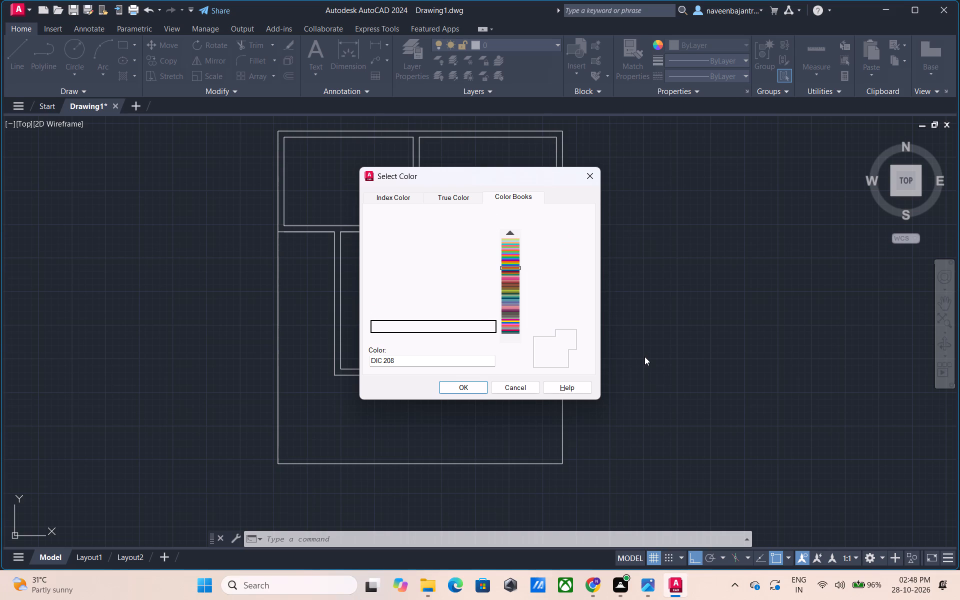
{"action": "key", "text": "Down"}
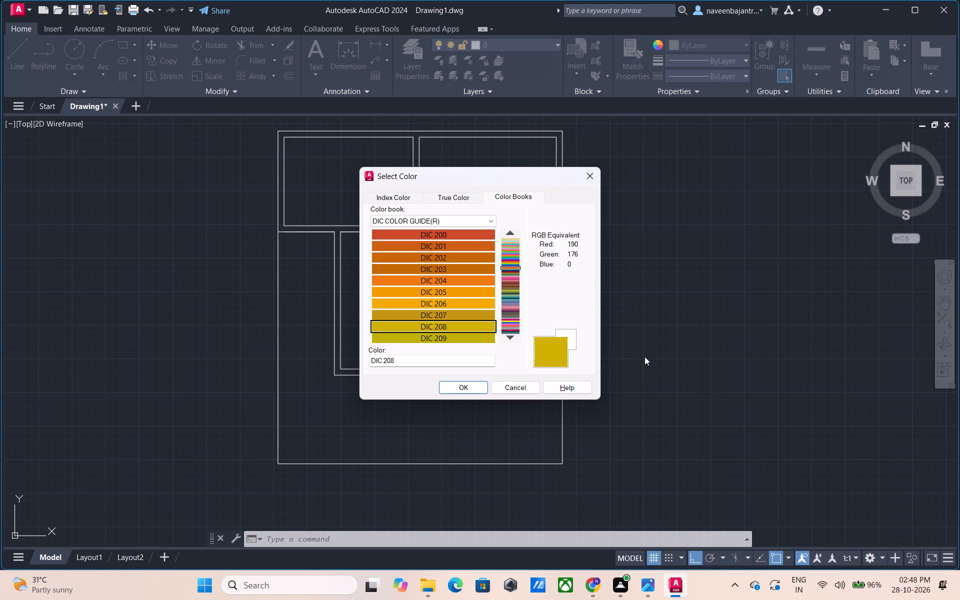
Preview the green-to-teal DIC COLOR GUIDE(R) swatches one by one from DIC 210 to DIC 219 for an object color.
{"action": "key", "text": "Down"}
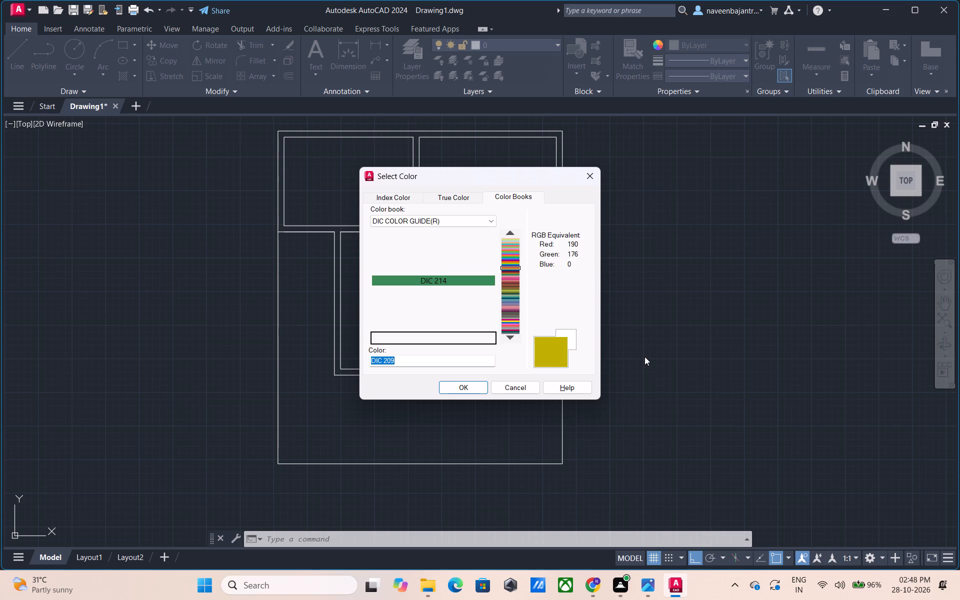
{"action": "key", "text": "Down"}
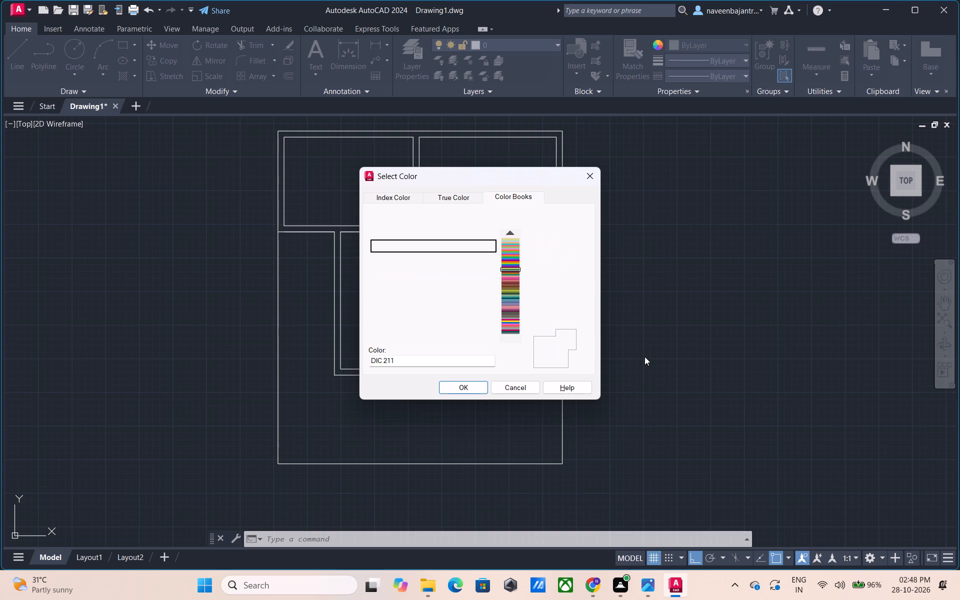
{"action": "key", "text": "Down"}
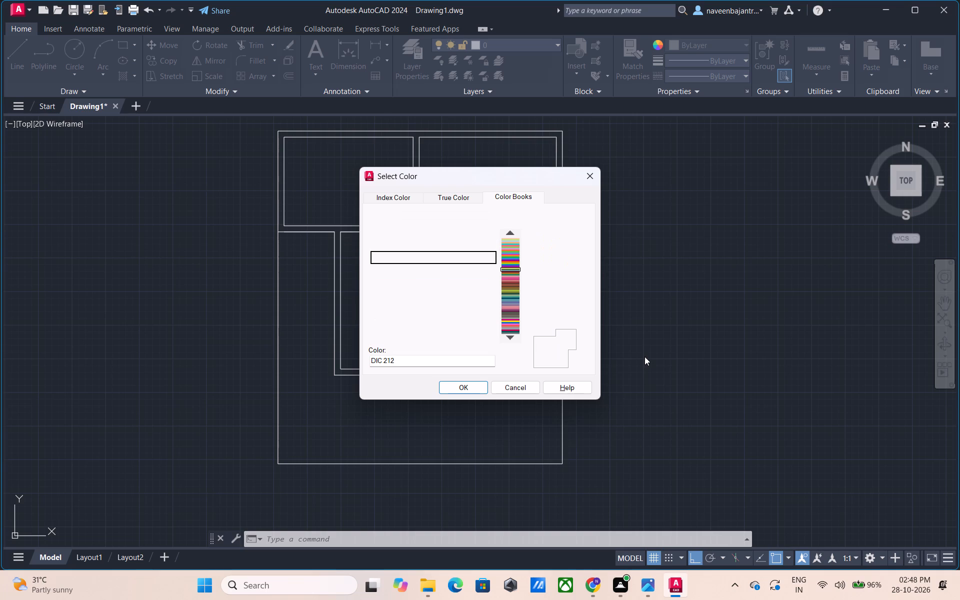
{"action": "key", "text": "Down"}
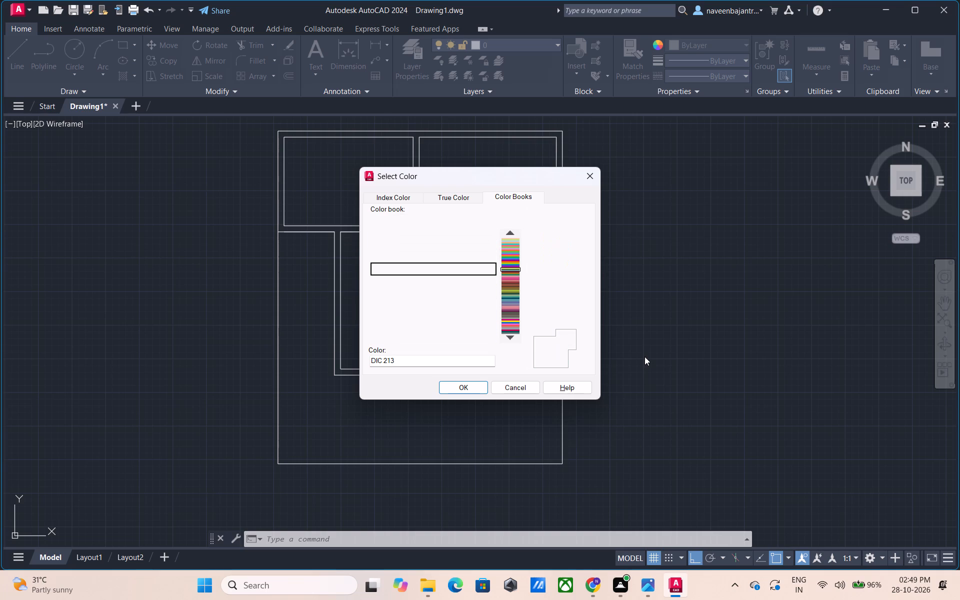
{"action": "key", "text": "Down"}
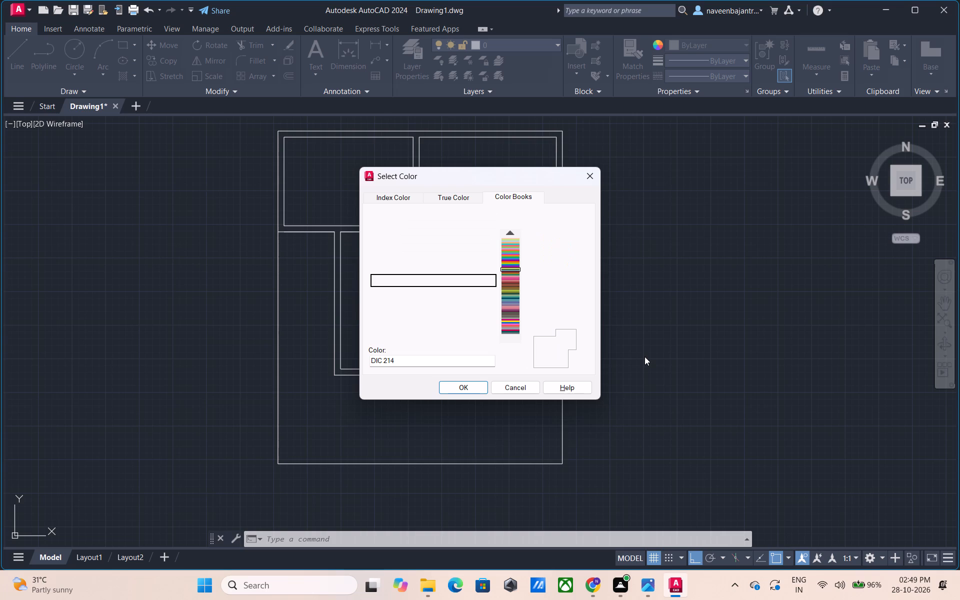
{"action": "key", "text": "Down"}
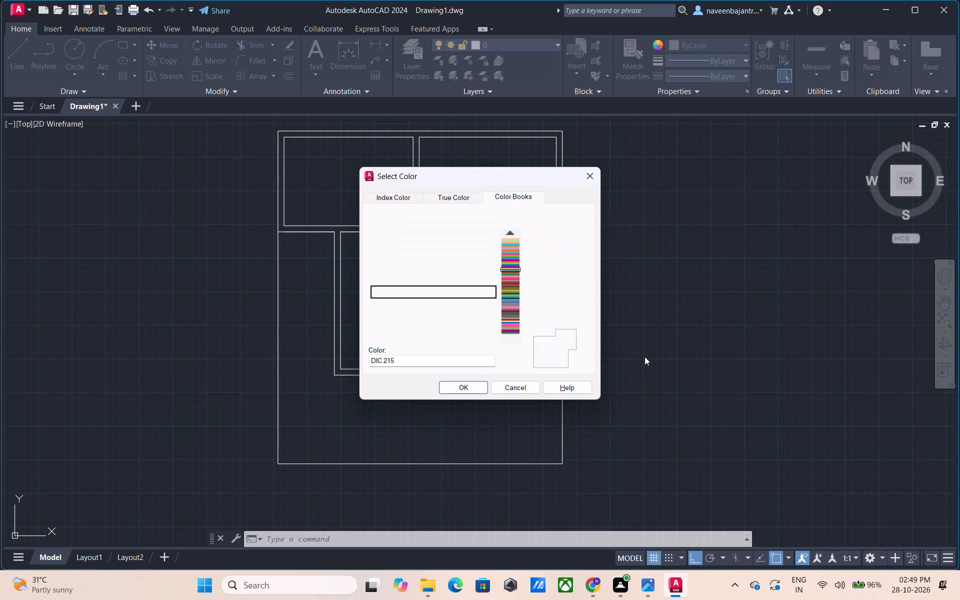
{"action": "key", "text": "Down"}
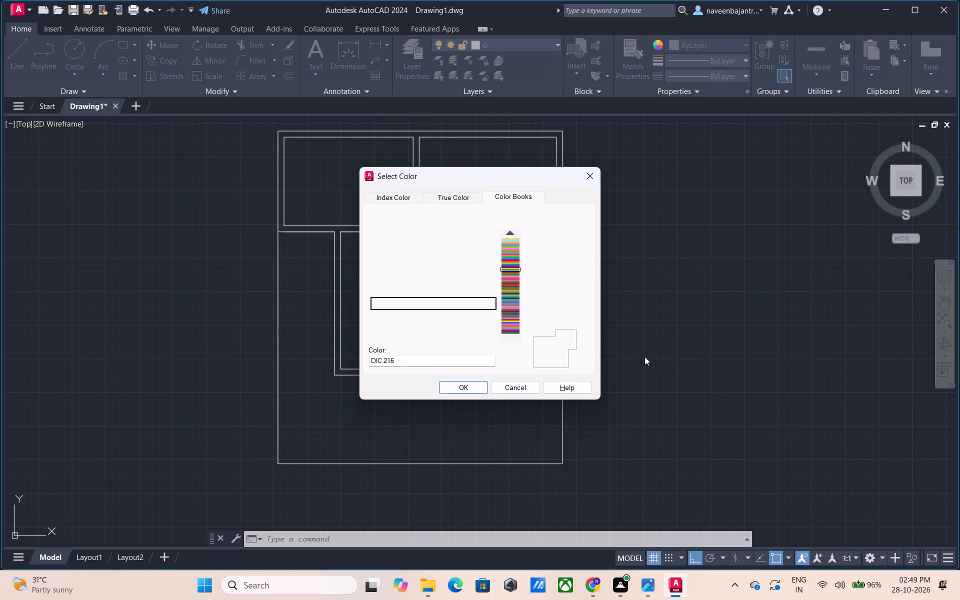
{"action": "key", "text": "Down"}
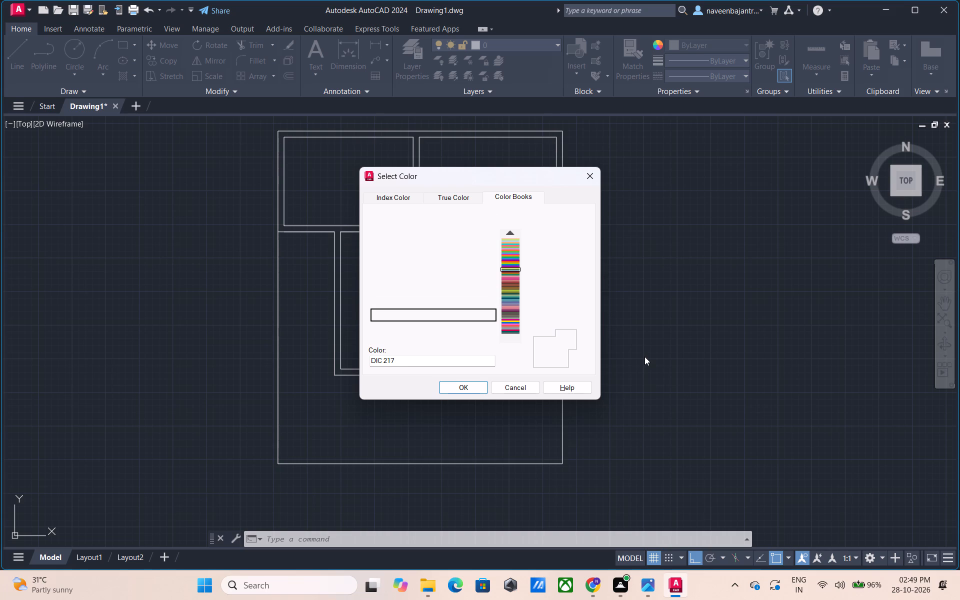
{"action": "key", "text": "Down"}
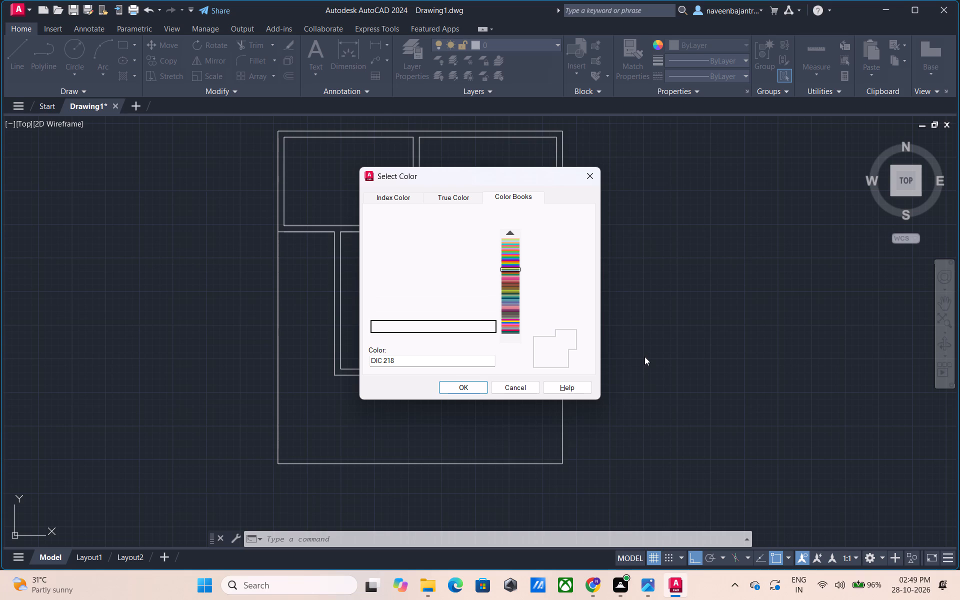
{"action": "key", "text": "Down"}
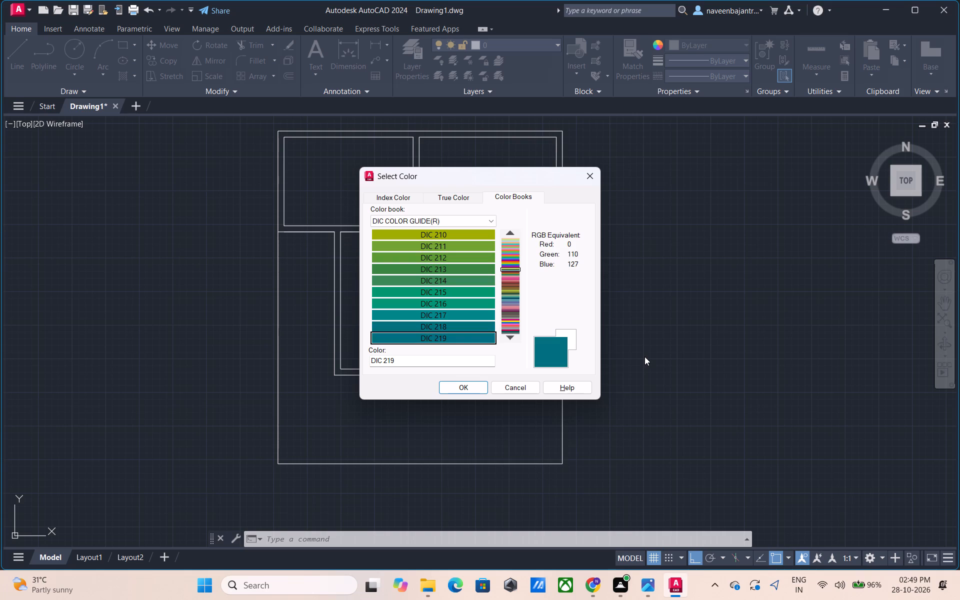
Preview the blue-to-purple DIC COLOR GUIDE(R) swatches one by one from DIC 220 to DIC 229 for an object color.
{"action": "key", "text": "Down"}
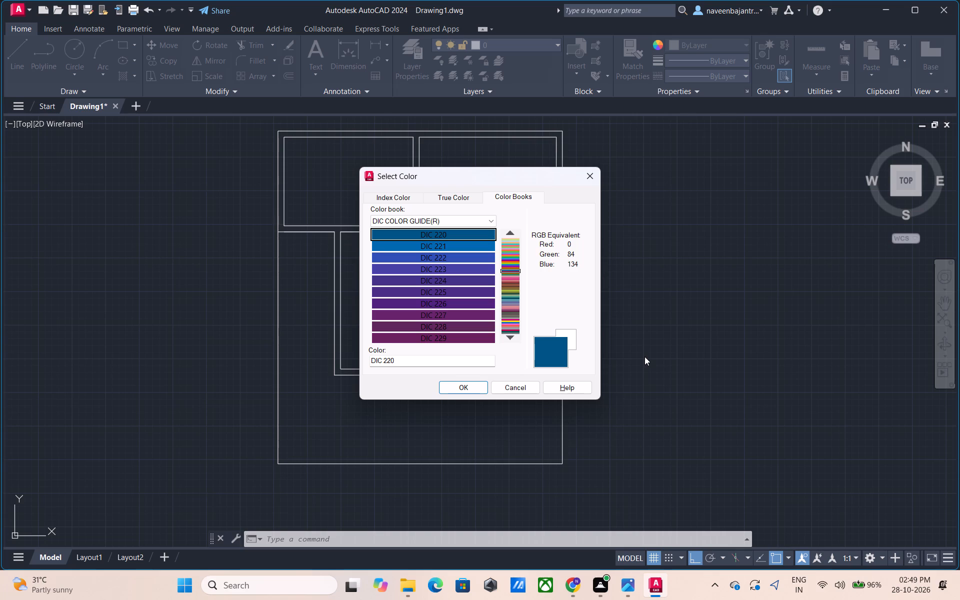
{"action": "key", "text": "Down"}
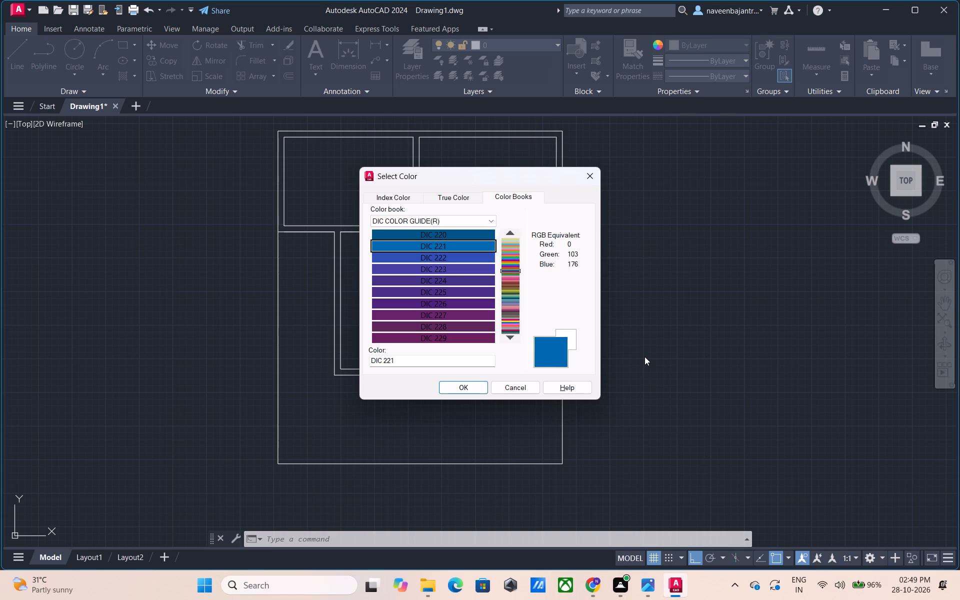
{"action": "key", "text": "Down"}
{"action": "key", "text": "Down"}
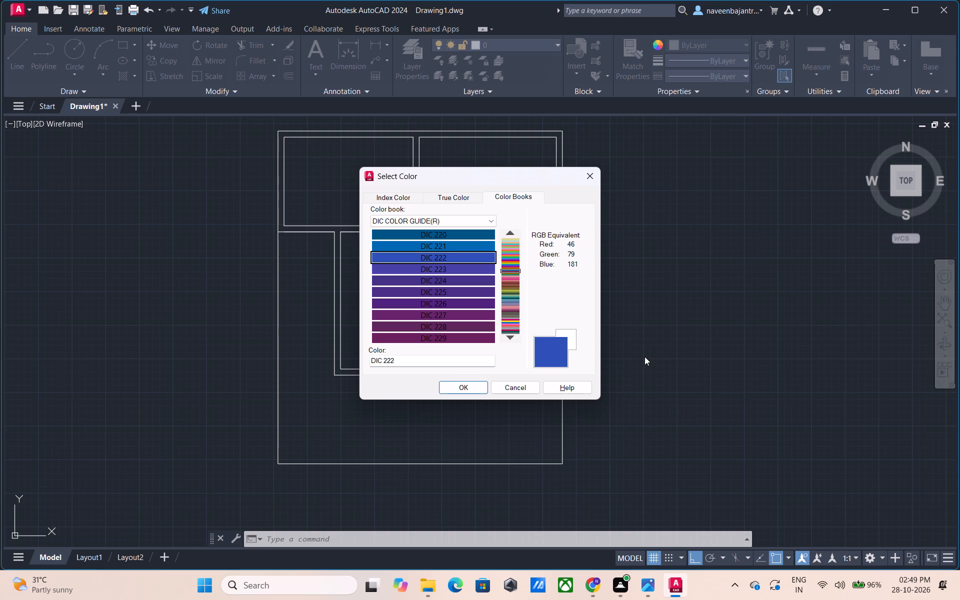
{"action": "key", "text": "Down"}
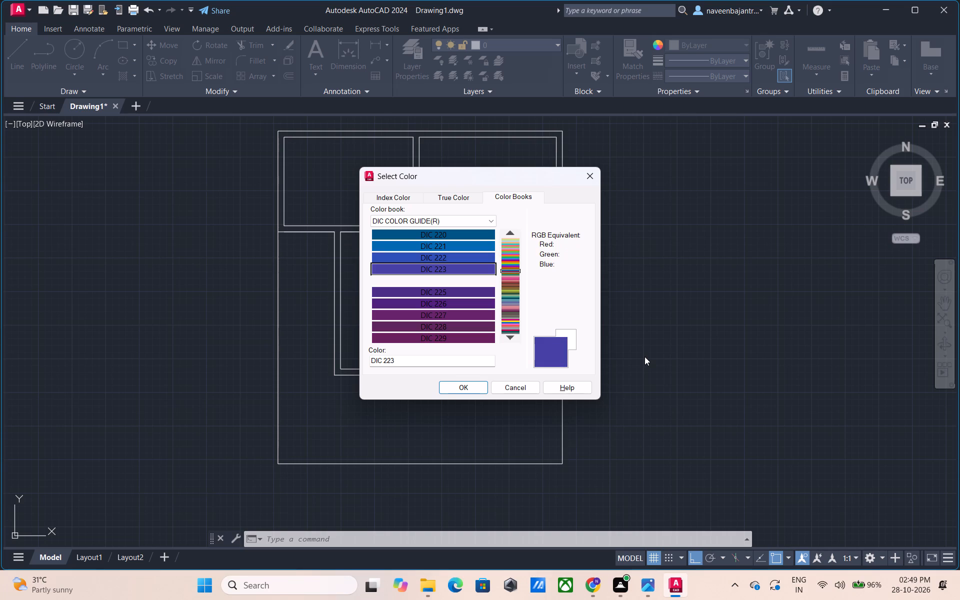
{"action": "key", "text": "Down"}
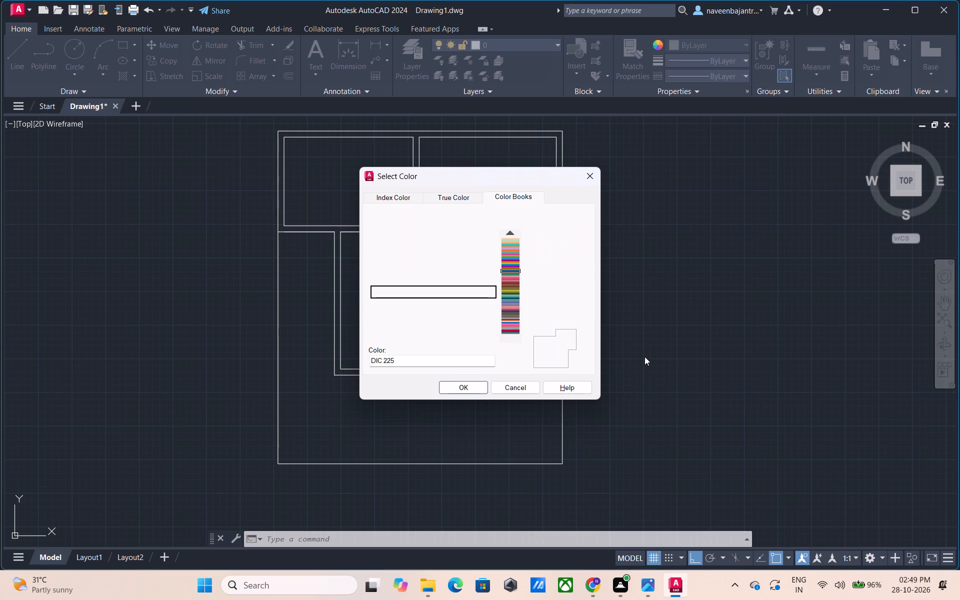
{"action": "key", "text": "Down"}
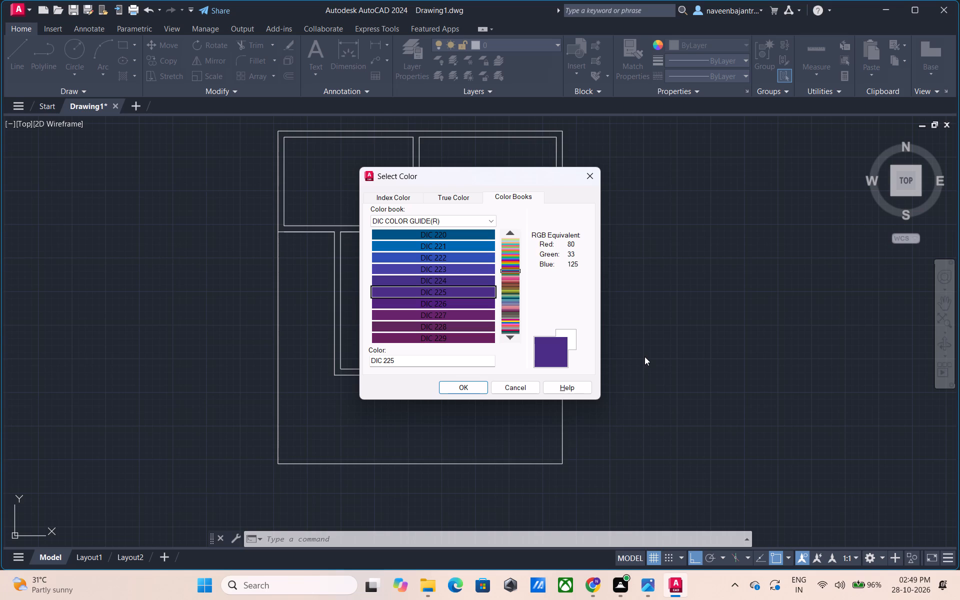
{"action": "key", "text": "Down"}
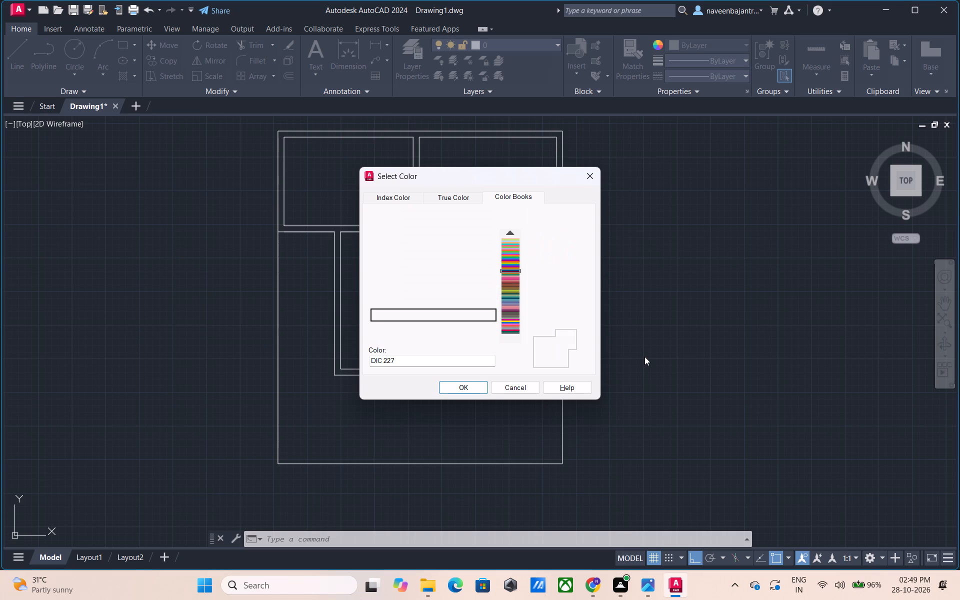
{"action": "key", "text": "Down"}
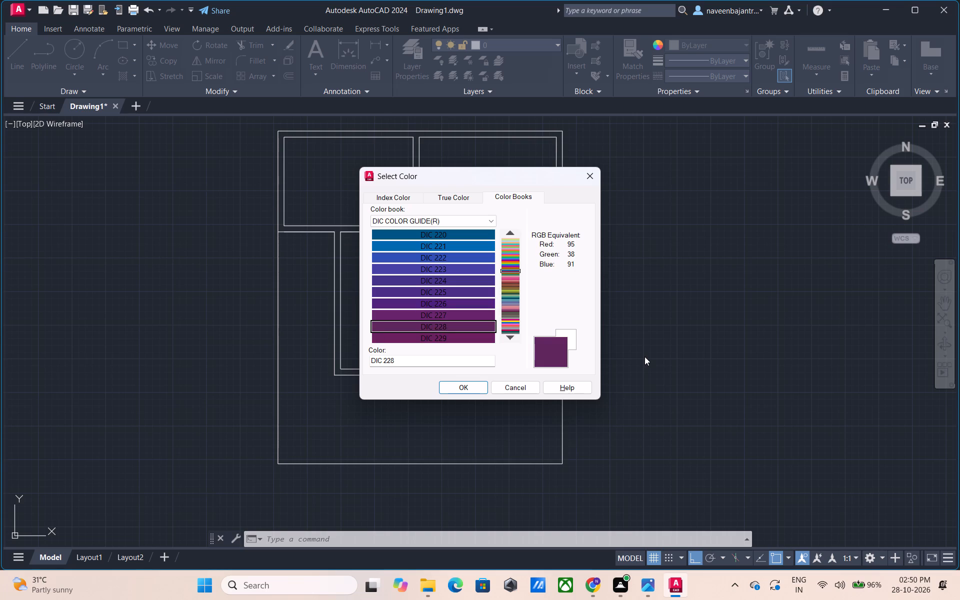
{"action": "key", "text": "Down"}
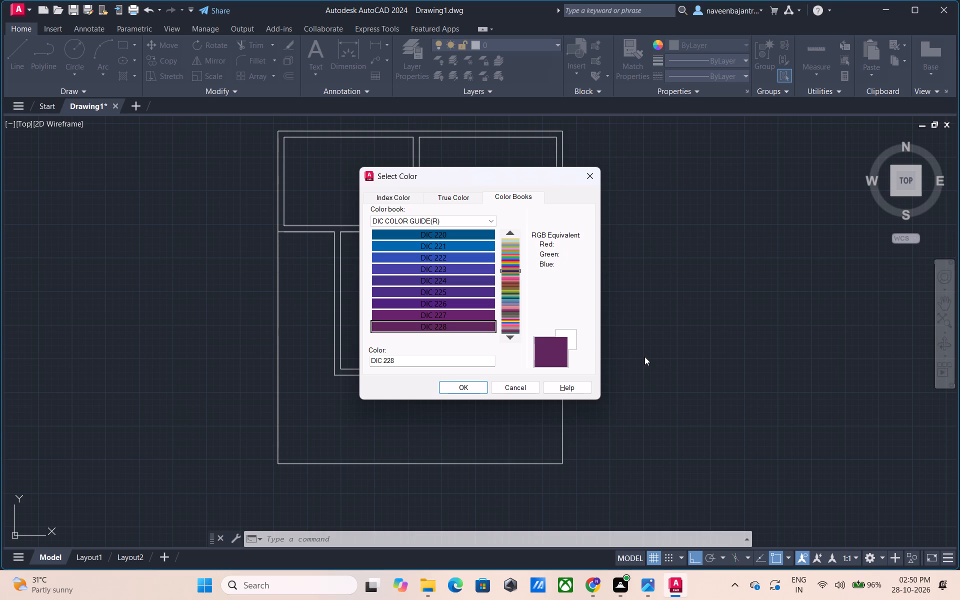
Preview the burgundy-to-orange-brown DIC COLOR GUIDE(R) swatches one by one from DIC 230 to DIC 239 for an object color.
{"action": "key", "text": "Down"}
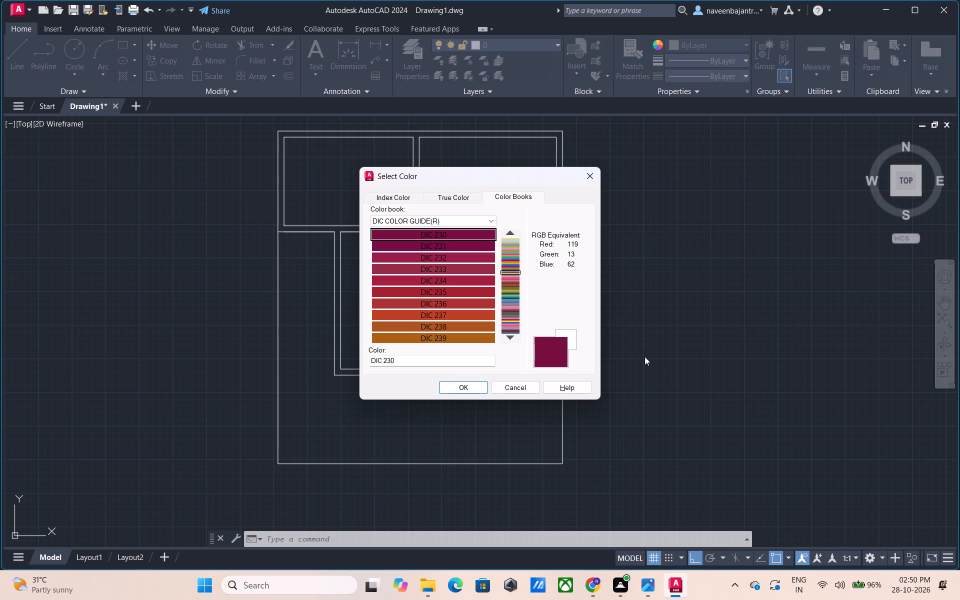
{"action": "key", "text": "Down"}
{"action": "key", "text": "Down"}
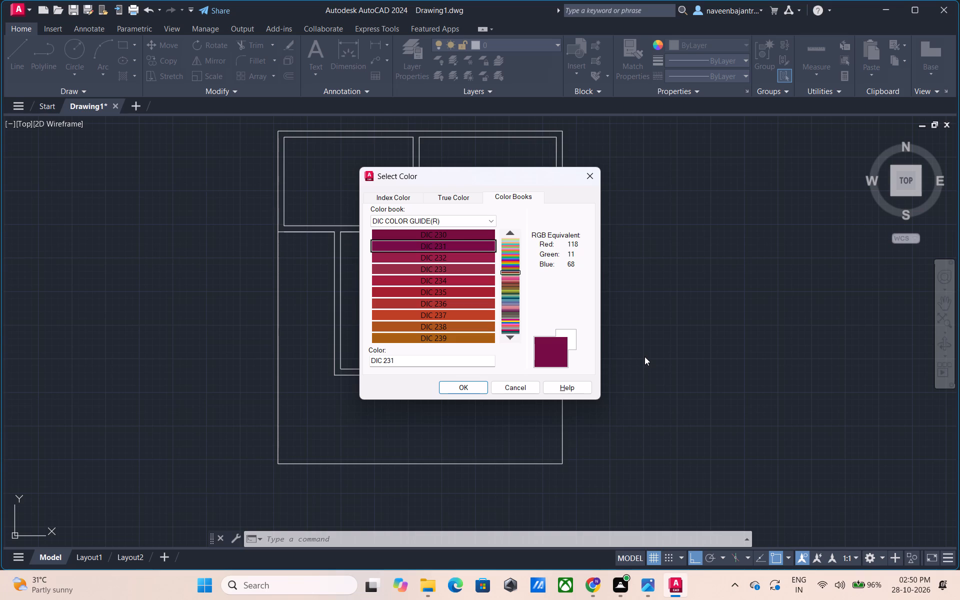
{"action": "key", "text": "Down"}
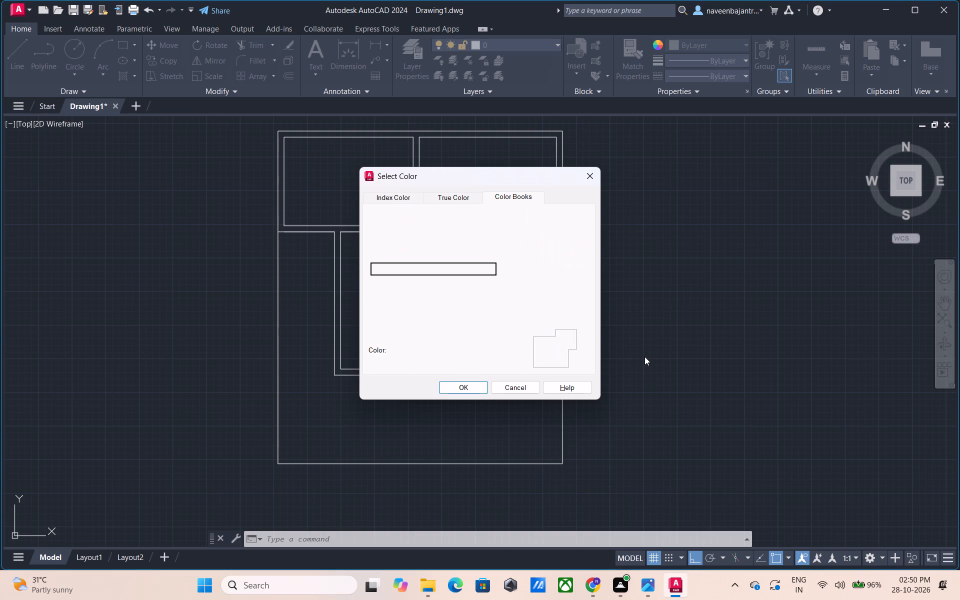
{"action": "key", "text": "Down"}
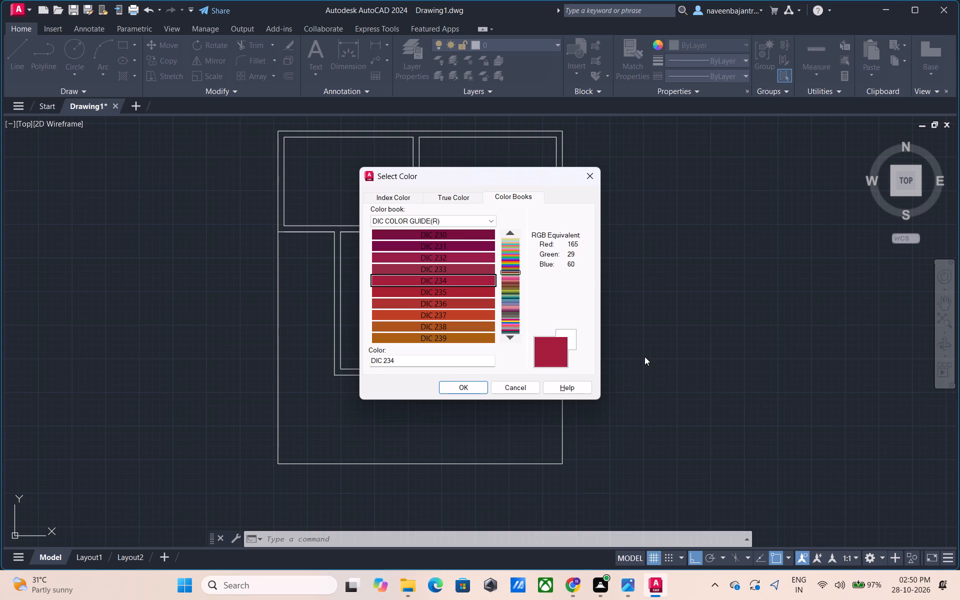
{"action": "key", "text": "Down"}
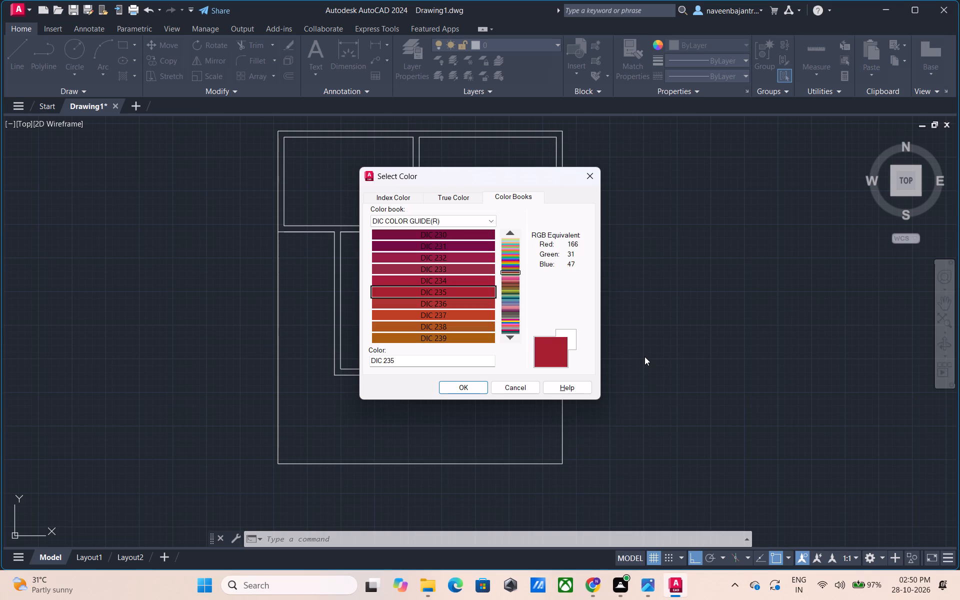
{"action": "key", "text": "Down"}
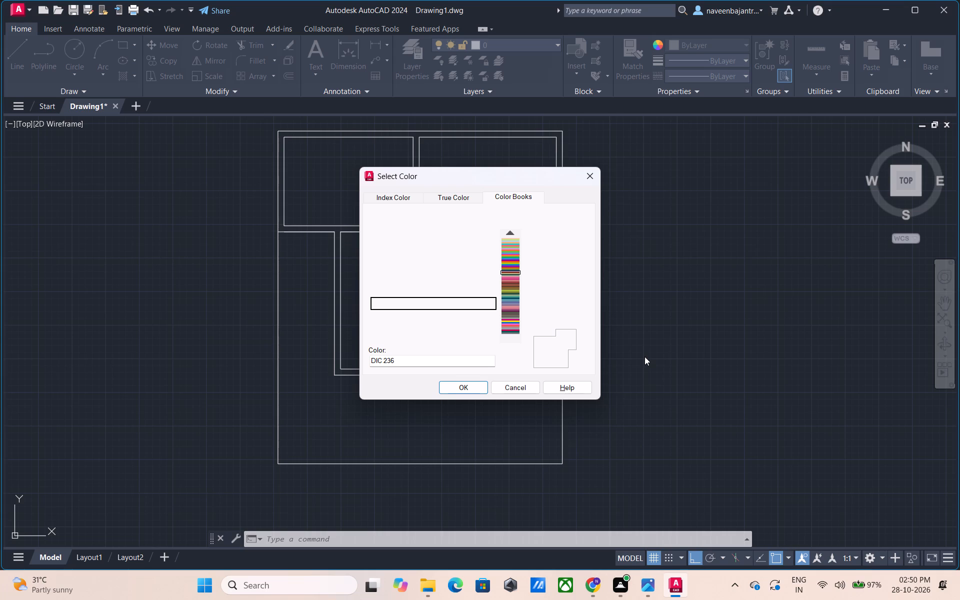
{"action": "key", "text": "Down"}
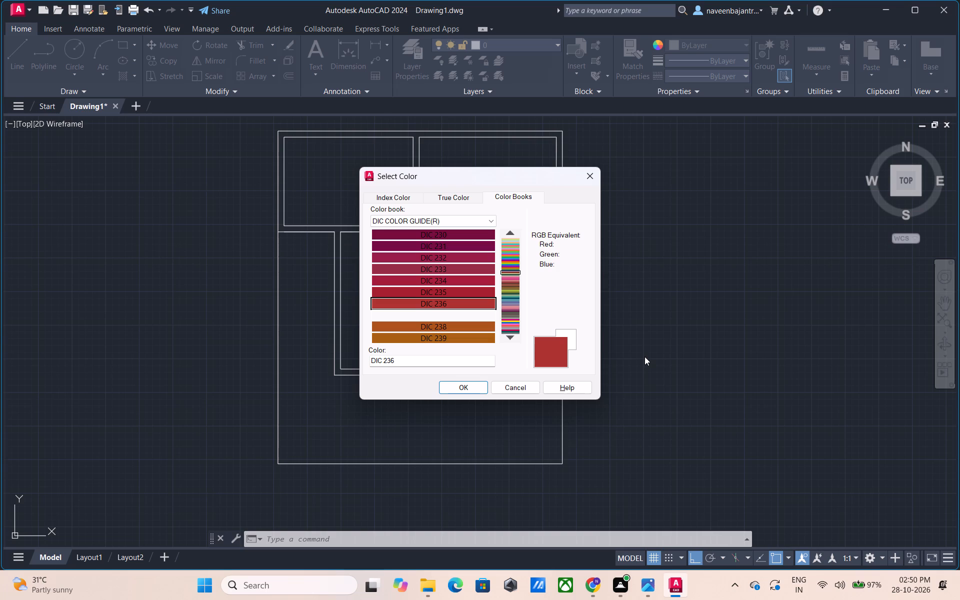
{"action": "key", "text": "Down"}
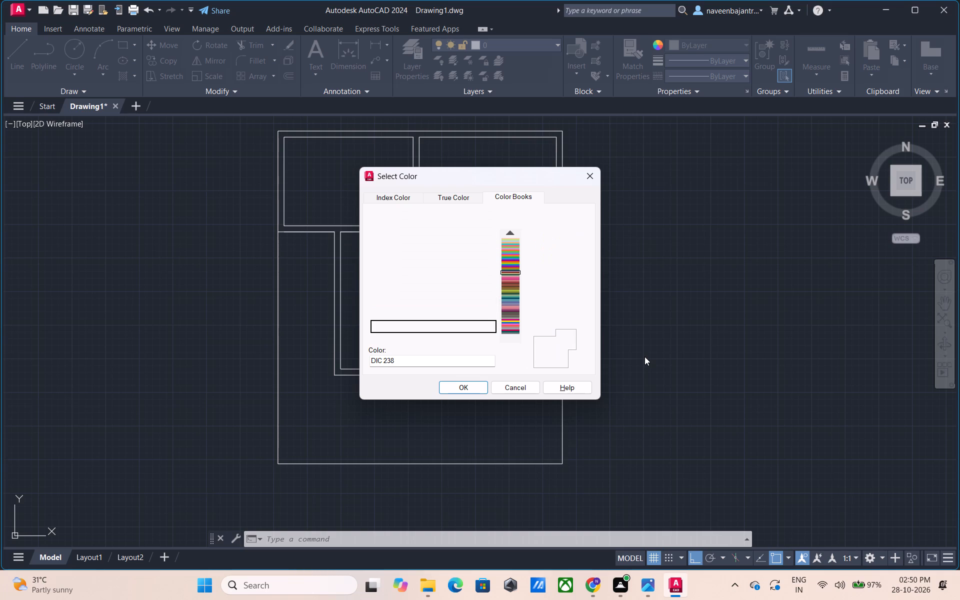
{"action": "key", "text": "Down"}
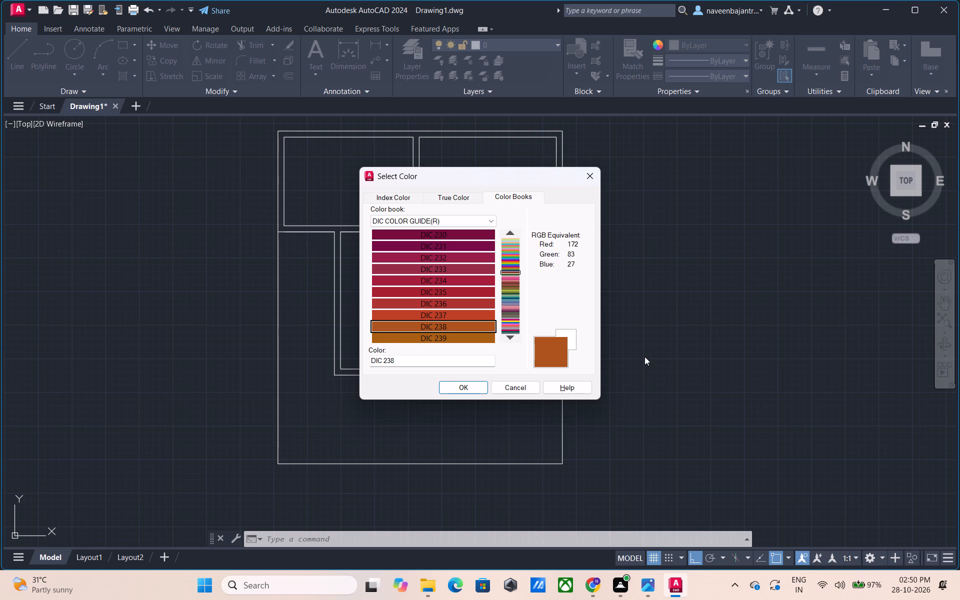
Preview the ochre-to-green DIC COLOR GUIDE(R) swatches one by one from DIC 240 to DIC 249 for an object color.
{"action": "key", "text": "Down"}
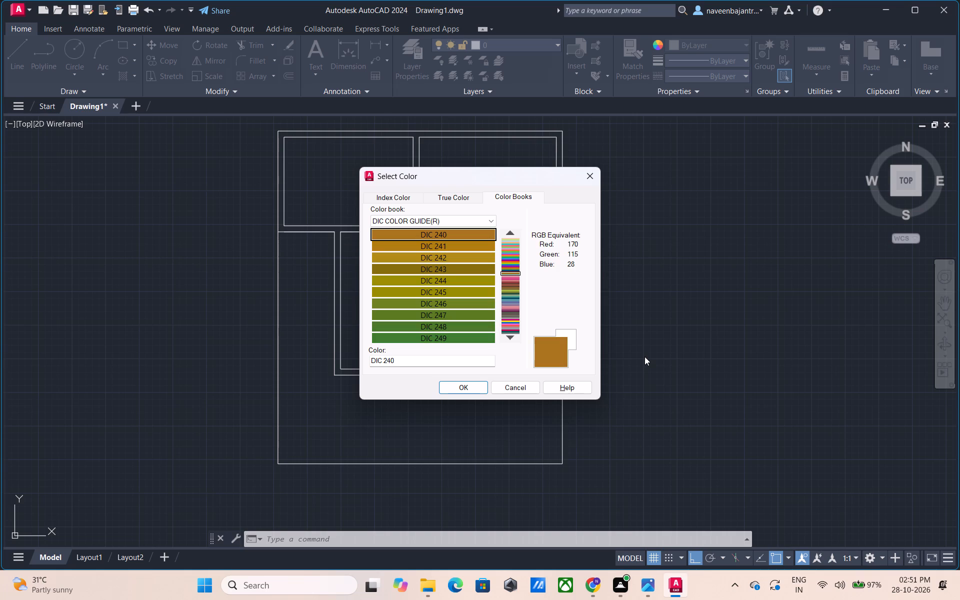
{"action": "key", "text": "Down"}
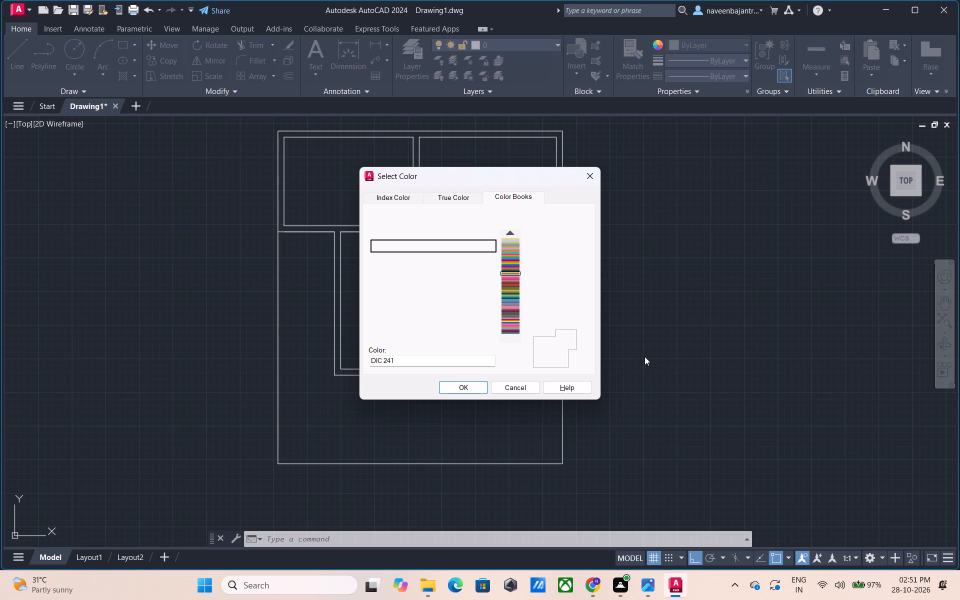
{"action": "key", "text": "Down"}
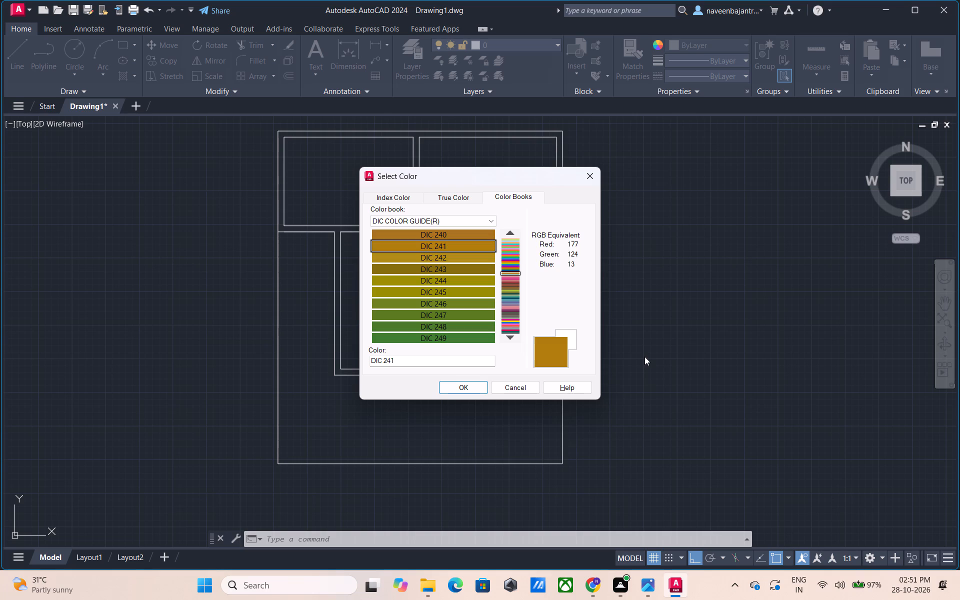
{"action": "key", "text": "Down"}
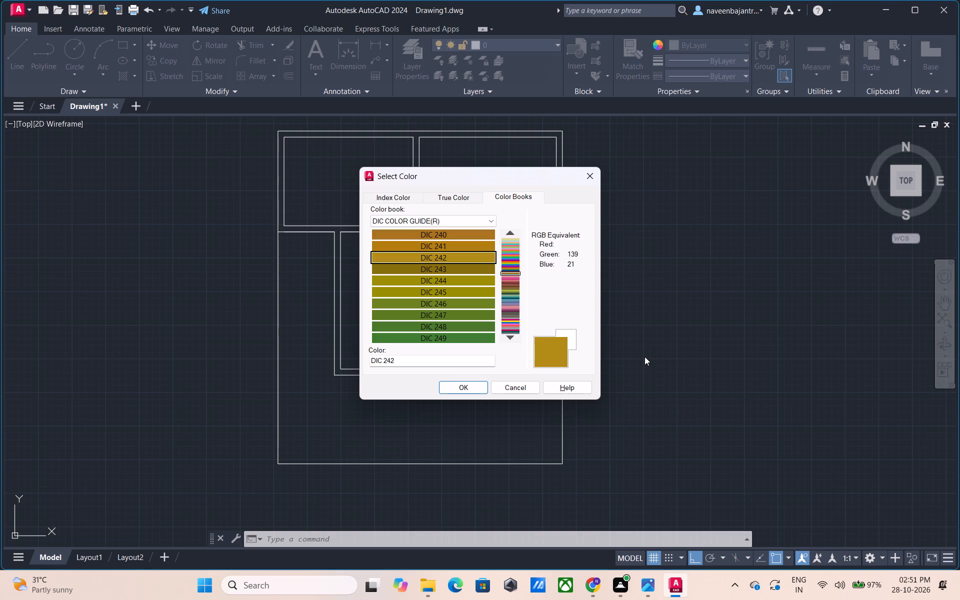
{"action": "key", "text": "Down"}
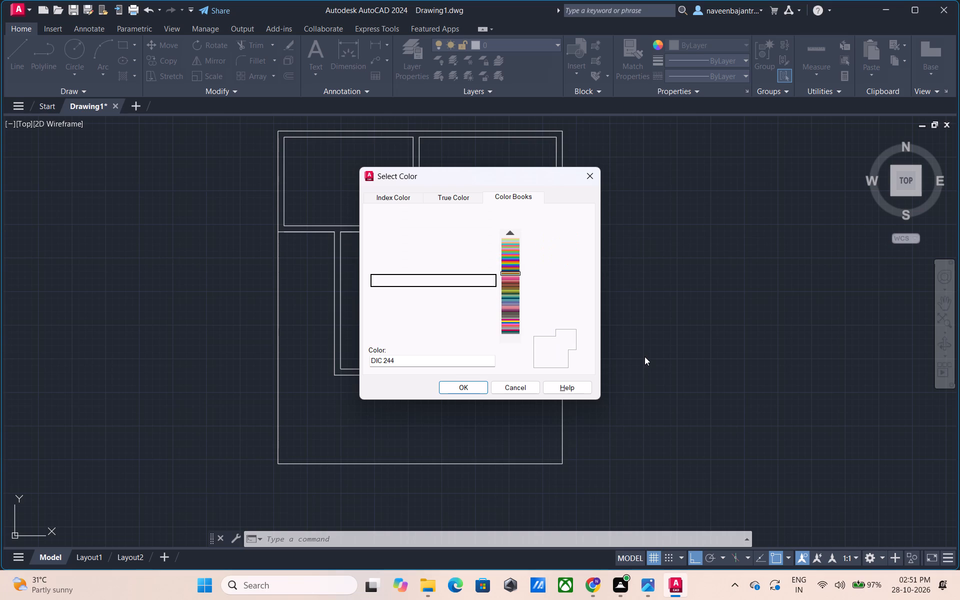
{"action": "key", "text": "Down"}
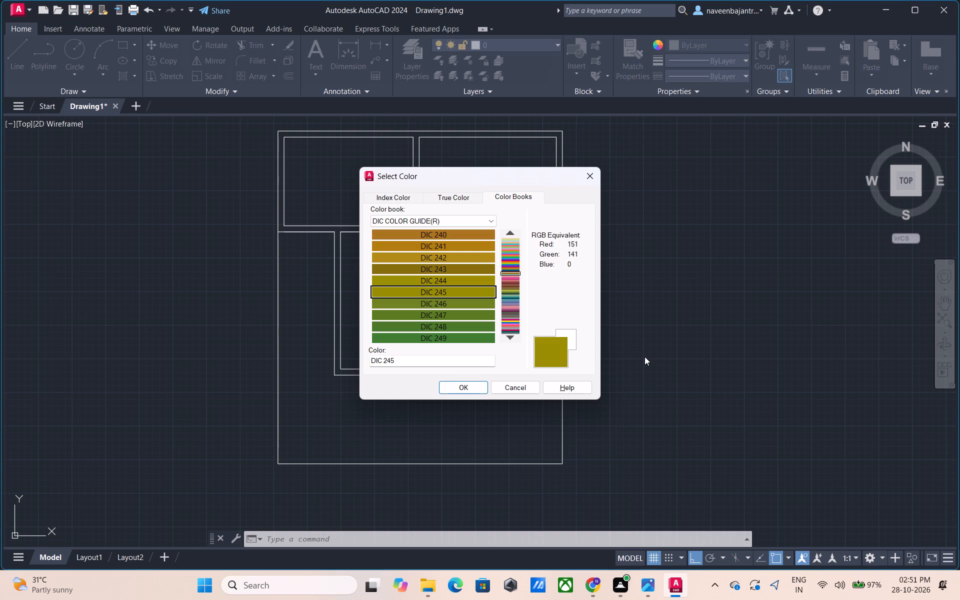
{"action": "key", "text": "Down"}
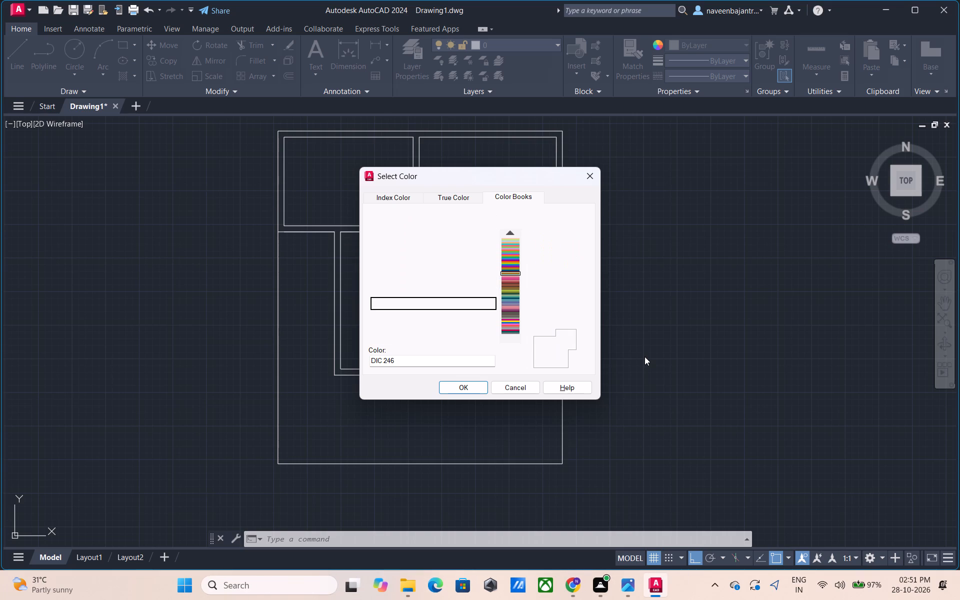
{"action": "key", "text": "Down"}
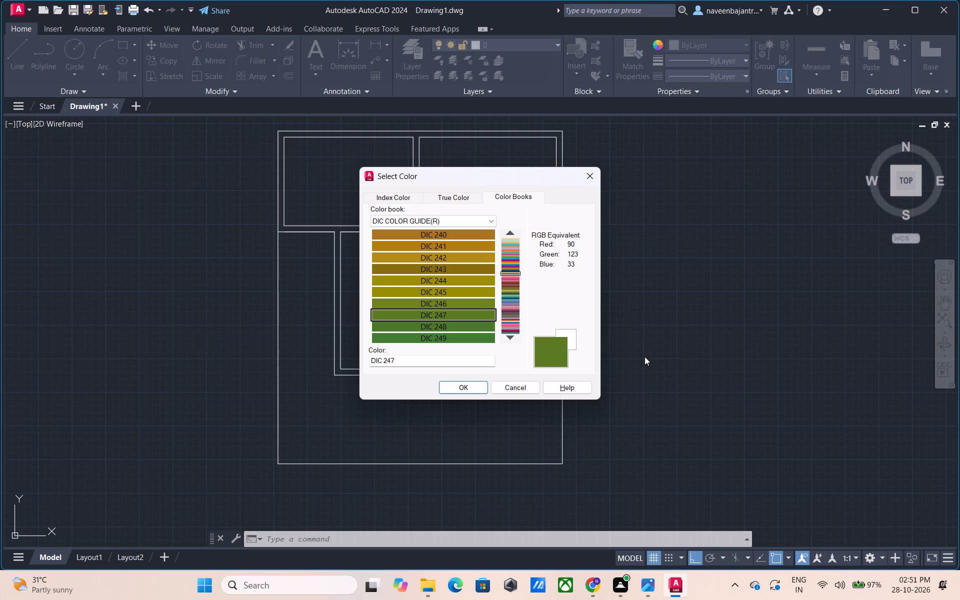
{"action": "key", "text": "Down"}
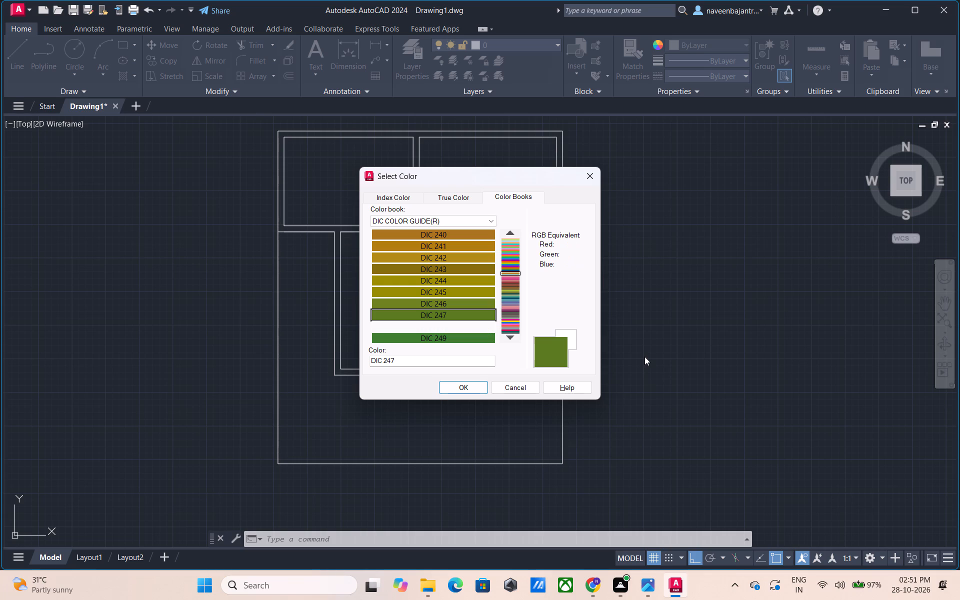
{"action": "key", "text": "Down"}
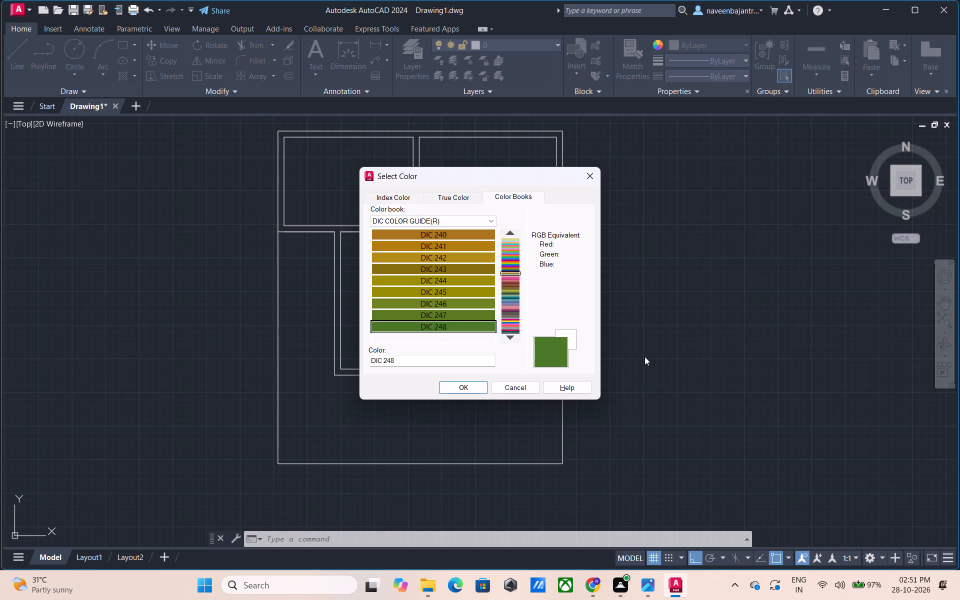
{"action": "key", "text": "Down"}
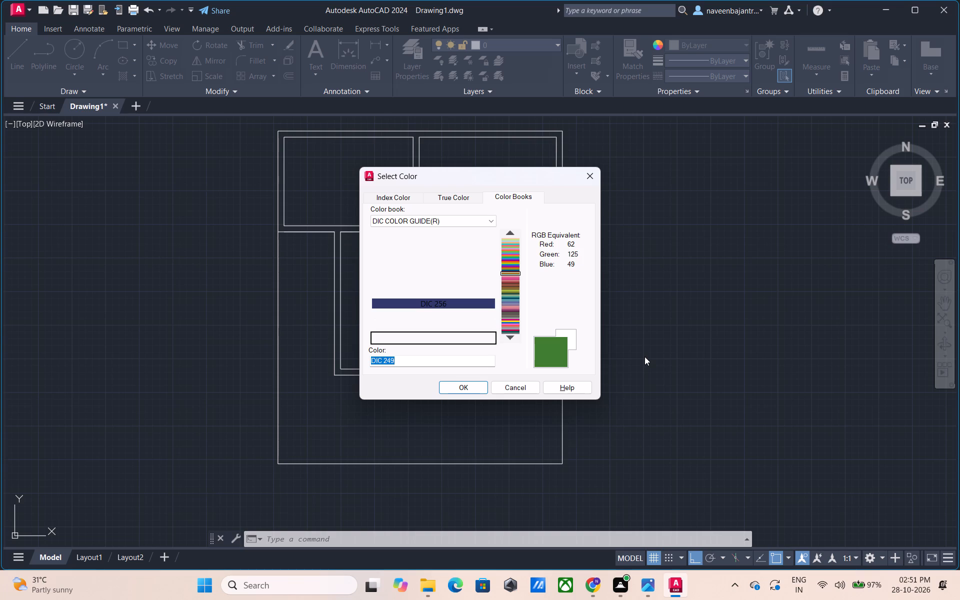
Preview the green, blue, purple and light-pink DIC COLOR GUIDE(R) swatches one by one from DIC 250 to DIC 259 for an object color.
{"action": "key", "text": "Down"}
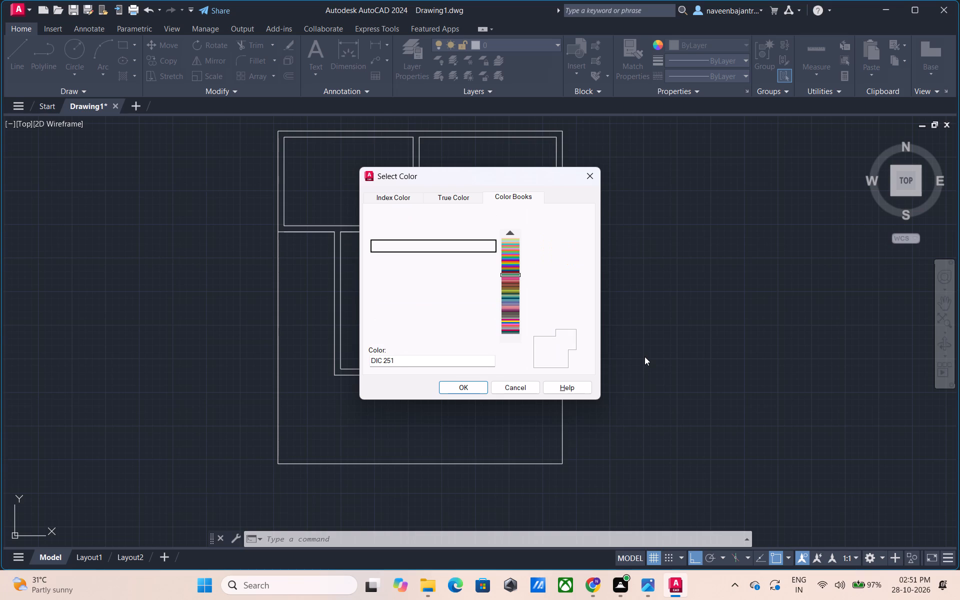
{"action": "key", "text": "Down"}
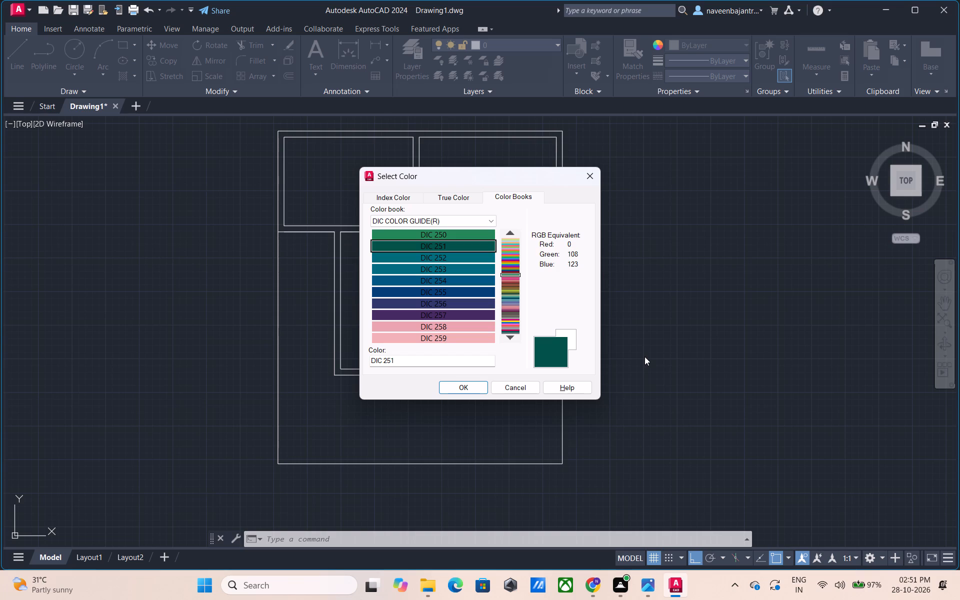
{"action": "key", "text": "Down"}
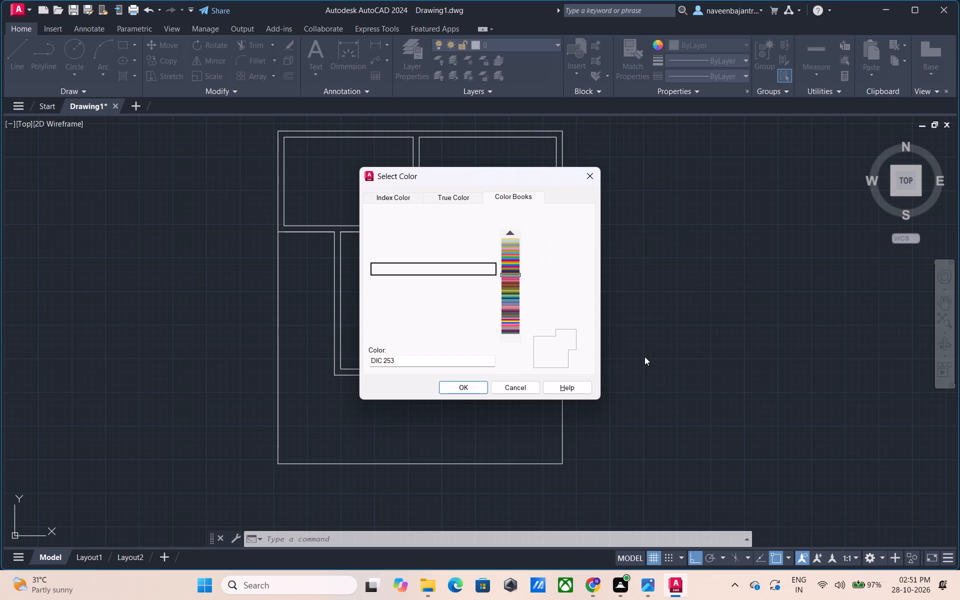
{"action": "key", "text": "Down"}
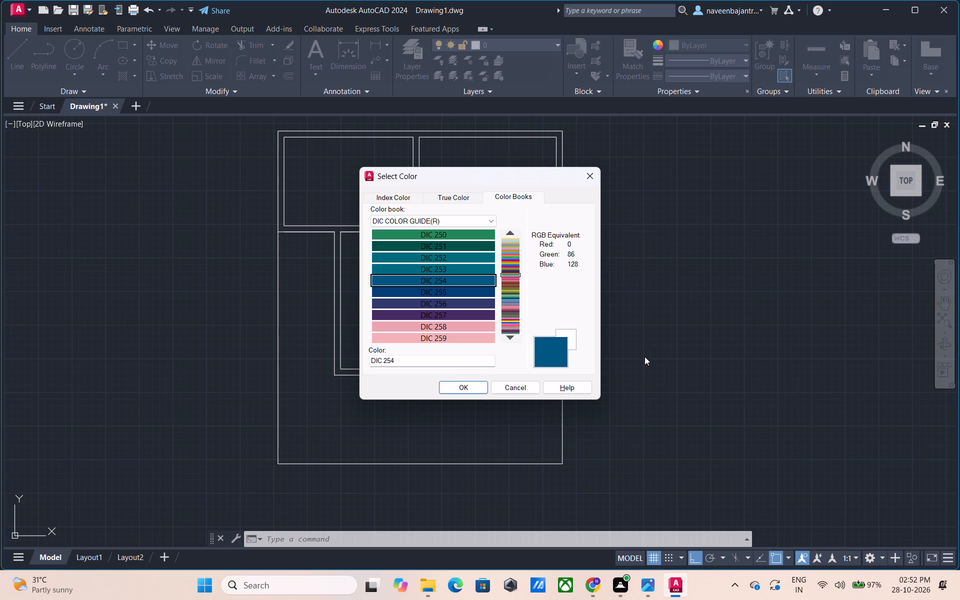
{"action": "key", "text": "Down"}
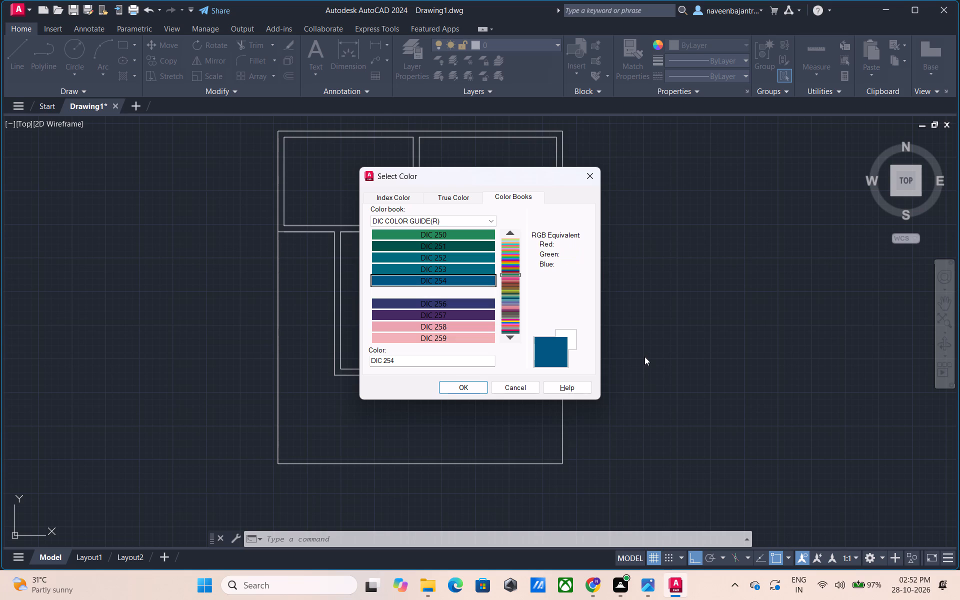
{"action": "key", "text": "Down"}
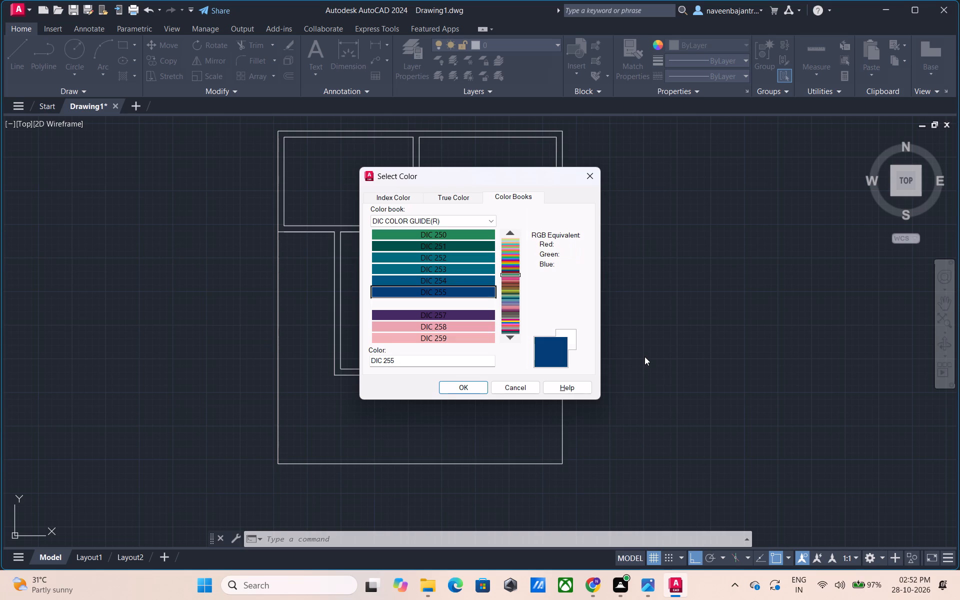
{"action": "key", "text": "Down"}
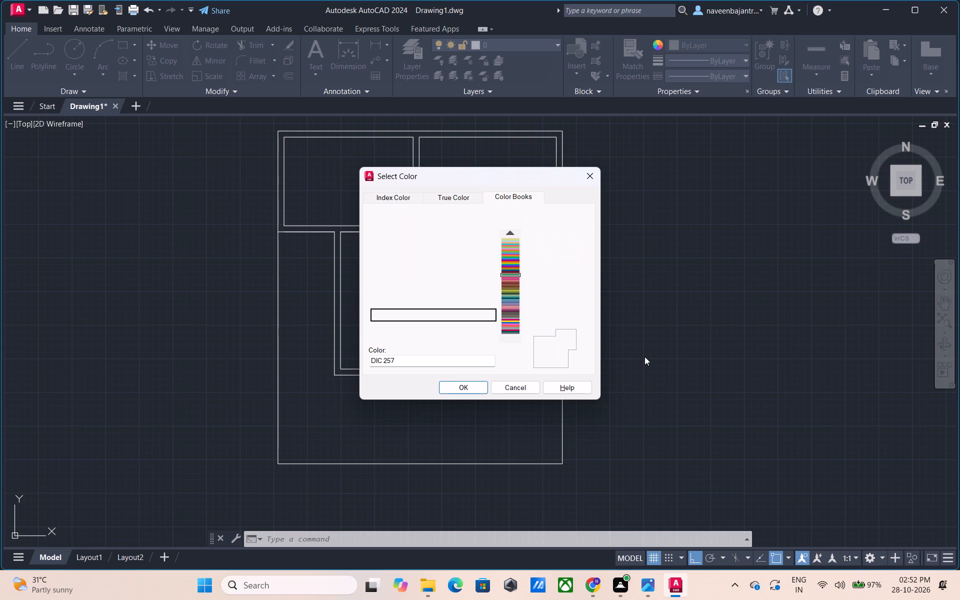
{"action": "key", "text": "Down"}
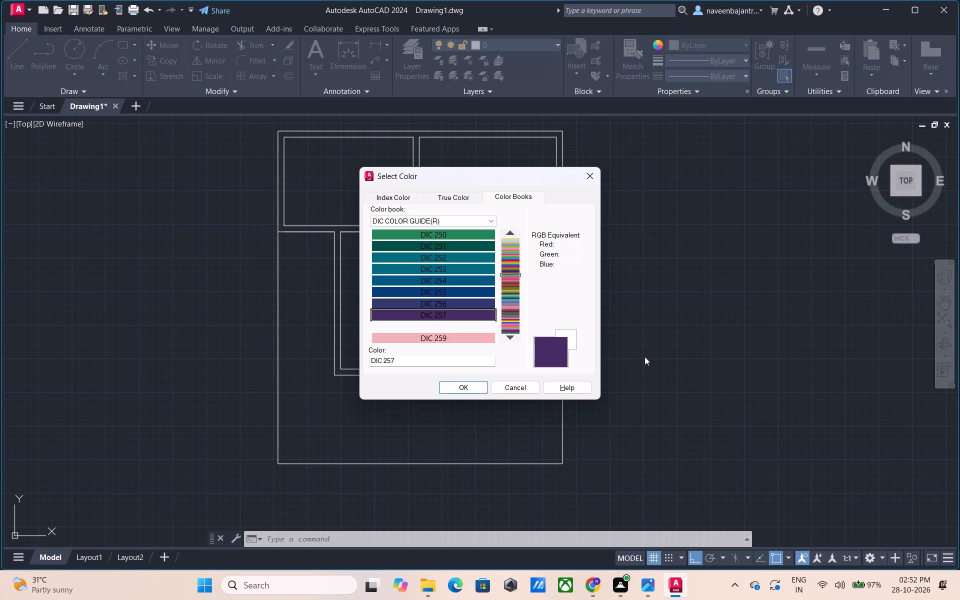
{"action": "key", "text": "Down"}
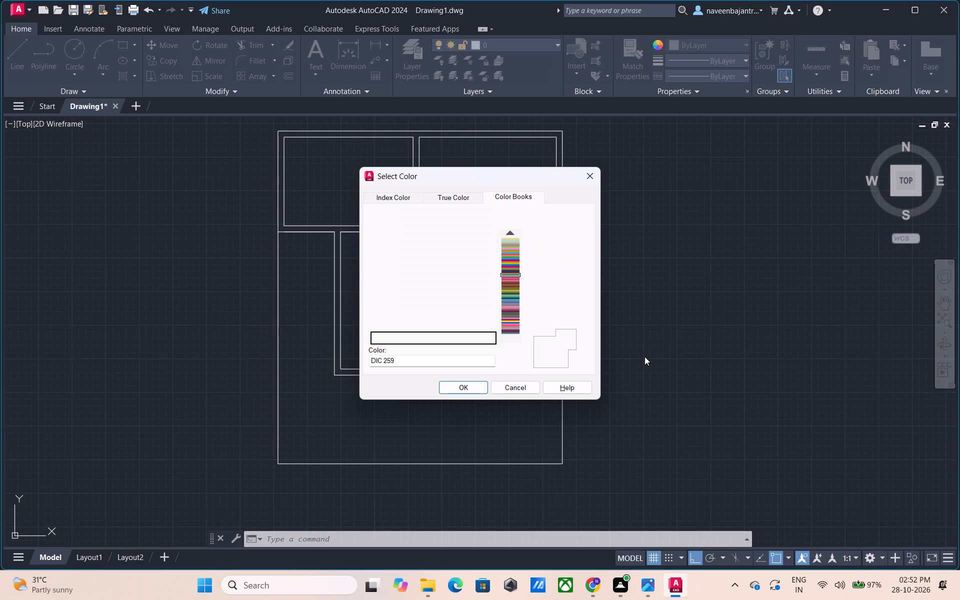
Preview the pink and rose DIC COLOR GUIDE(R) swatches one by one from DIC 260 to DIC 269 for an object color.
{"action": "key", "text": "Down"}
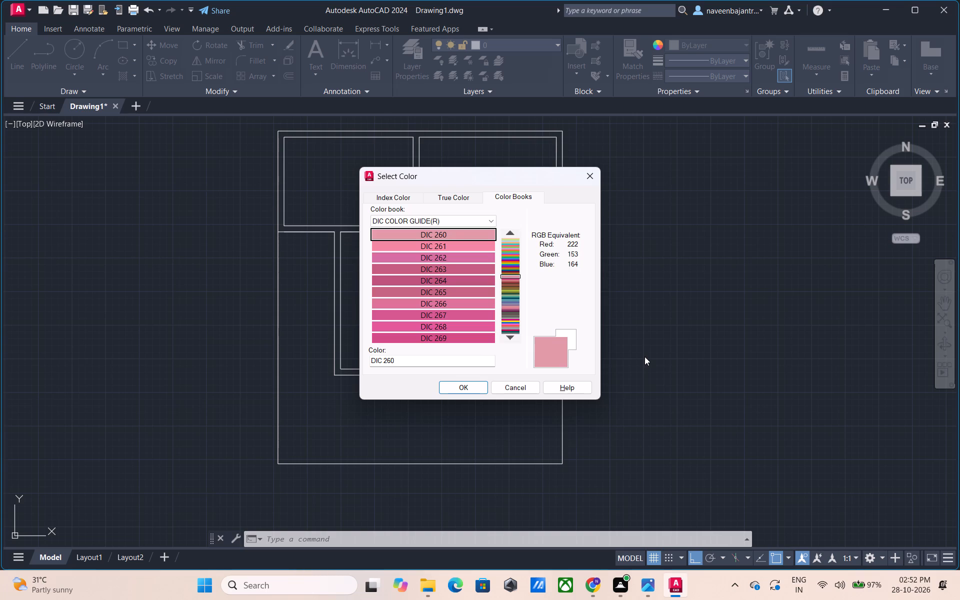
{"action": "key", "text": "Down"}
{"action": "key", "text": "Down"}
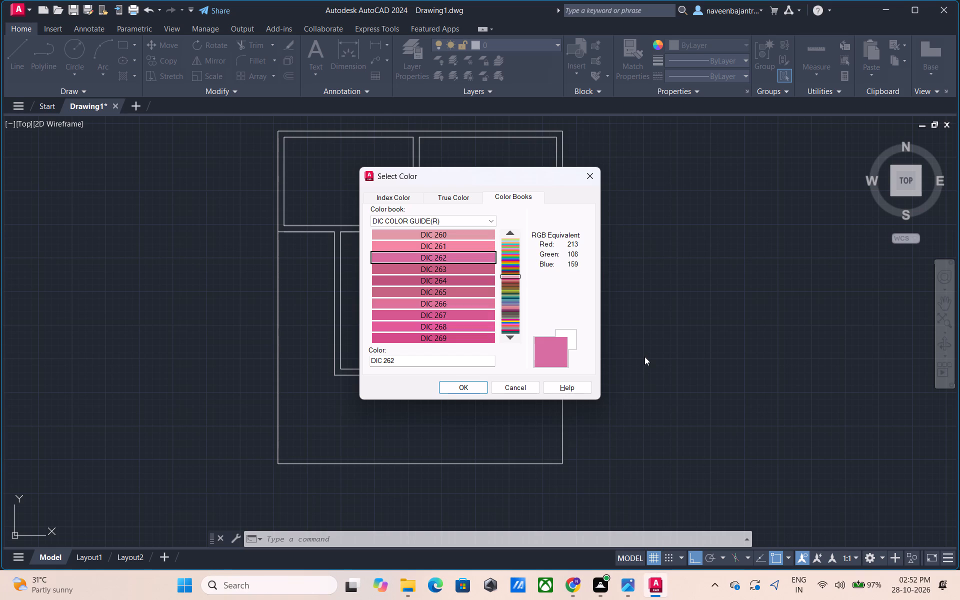
{"action": "key", "text": "Down"}
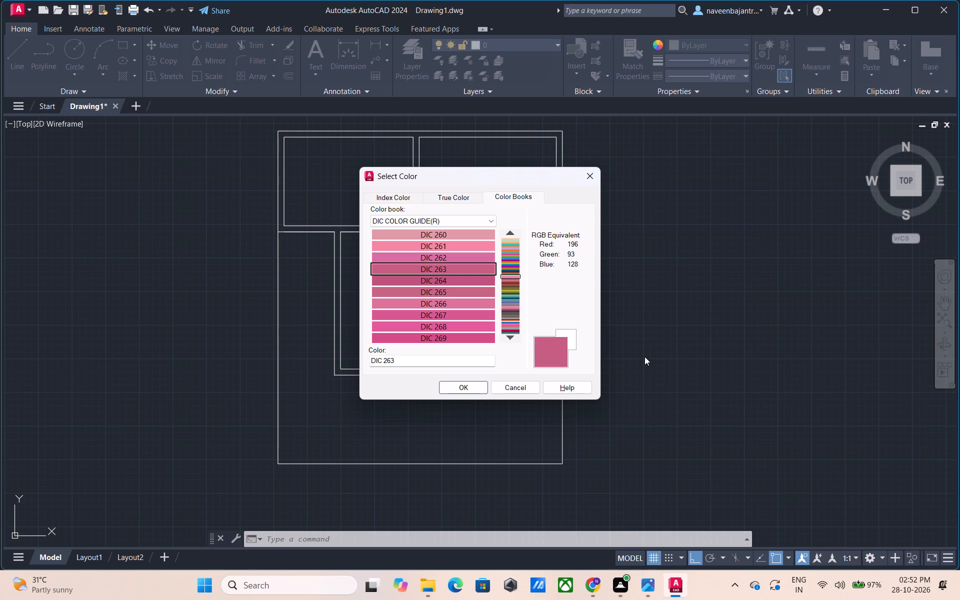
{"action": "key", "text": "Down"}
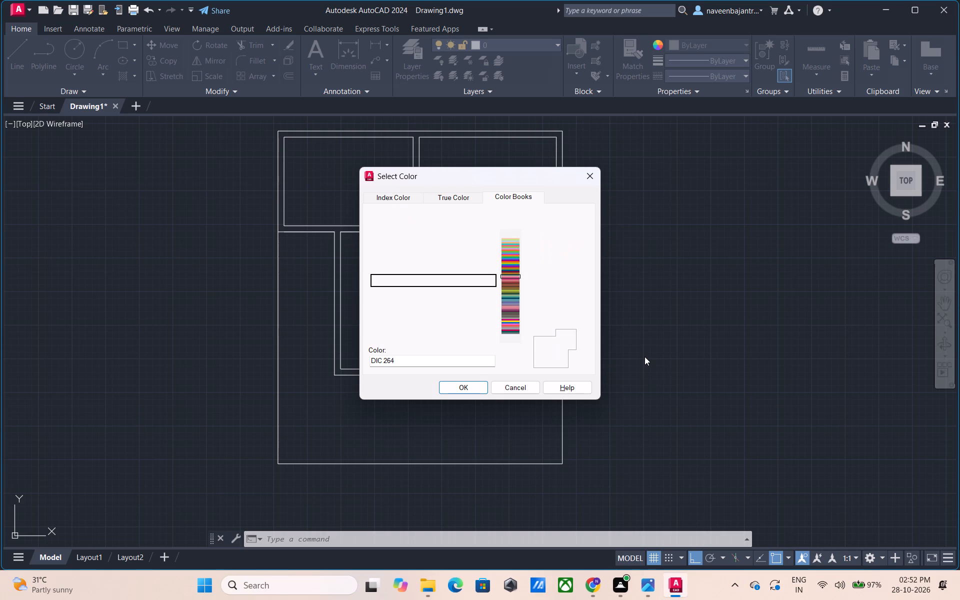
{"action": "key", "text": "Down"}
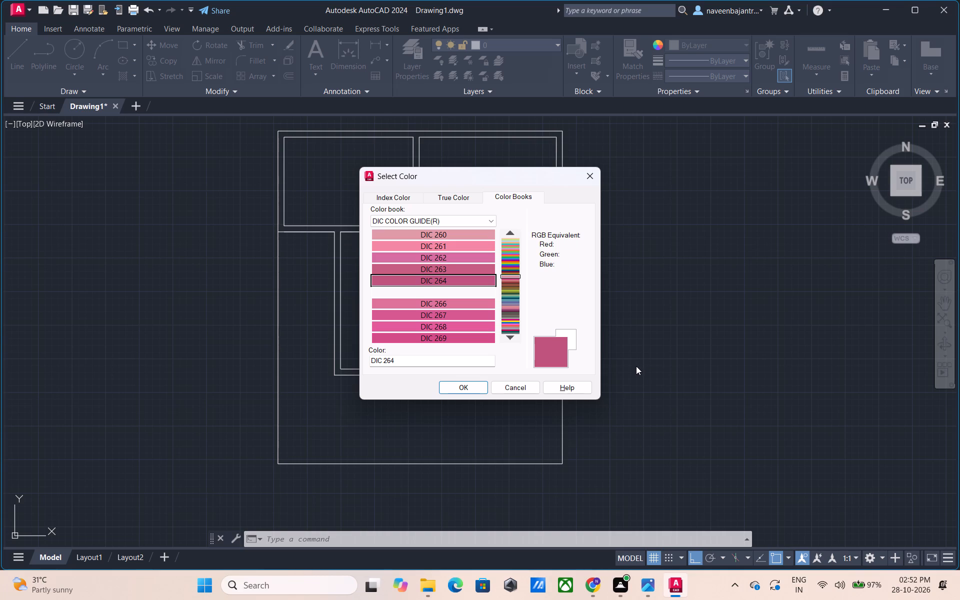
{"action": "key", "text": "Down"}
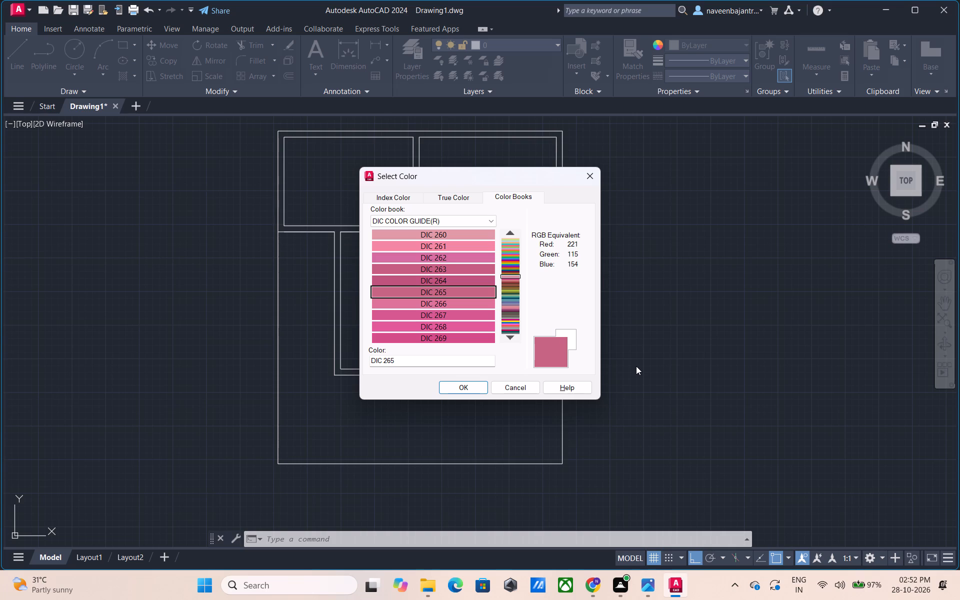
{"action": "key", "text": "Down"}
{"action": "key", "text": "Down"}
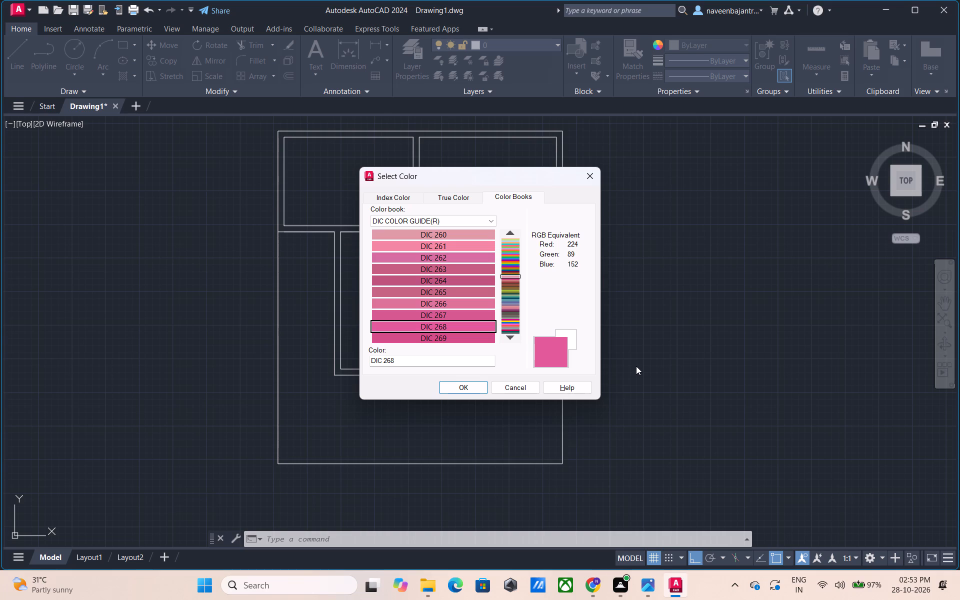
{"action": "key", "text": "Down"}
Preview the magenta, crimson and pink DIC COLOR GUIDE(R) swatches one by one from DIC 270 to DIC 279 for an object color.
{"action": "key", "text": "Down"}
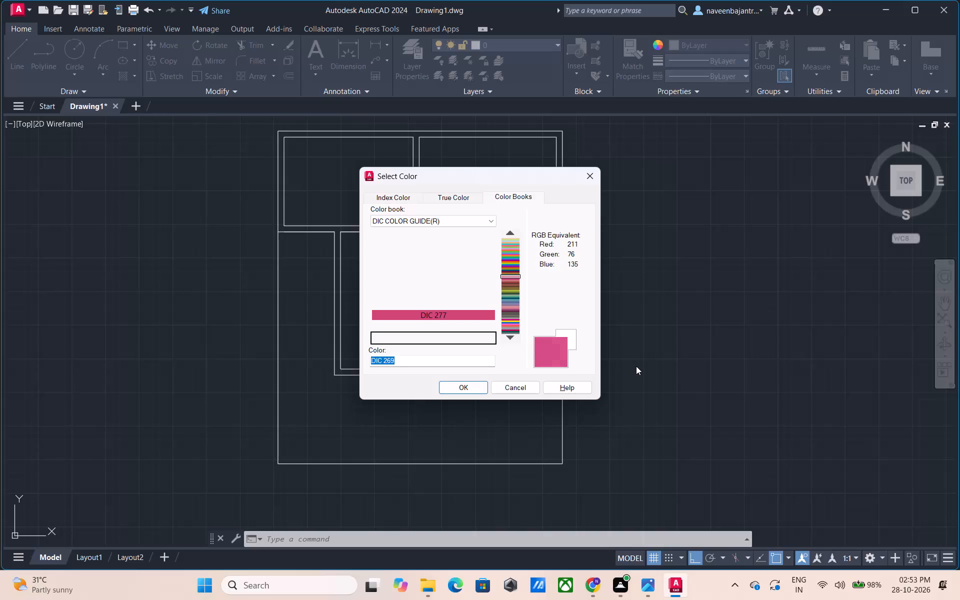
{"action": "key", "text": "Down"}
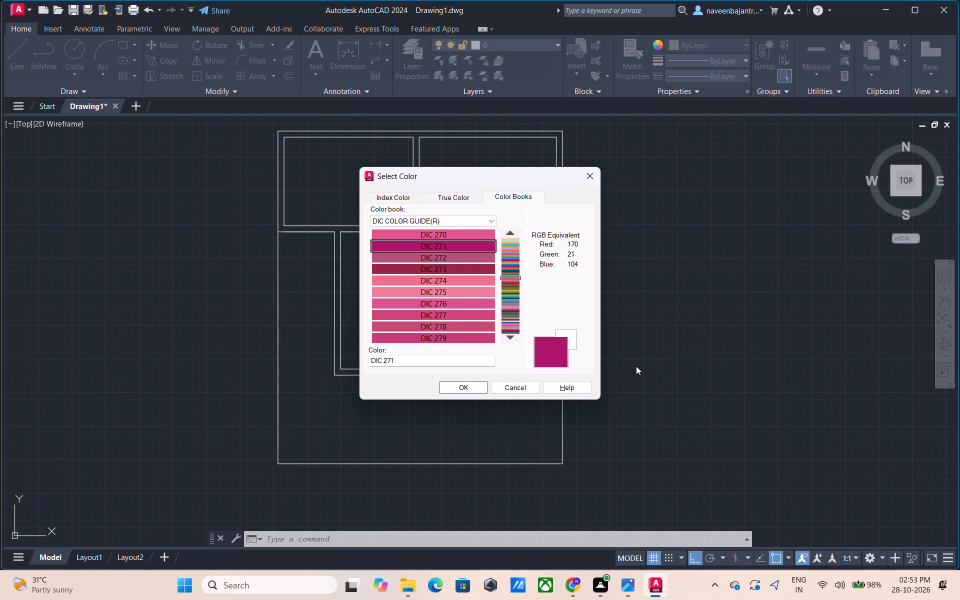
{"action": "key", "text": "Down"}
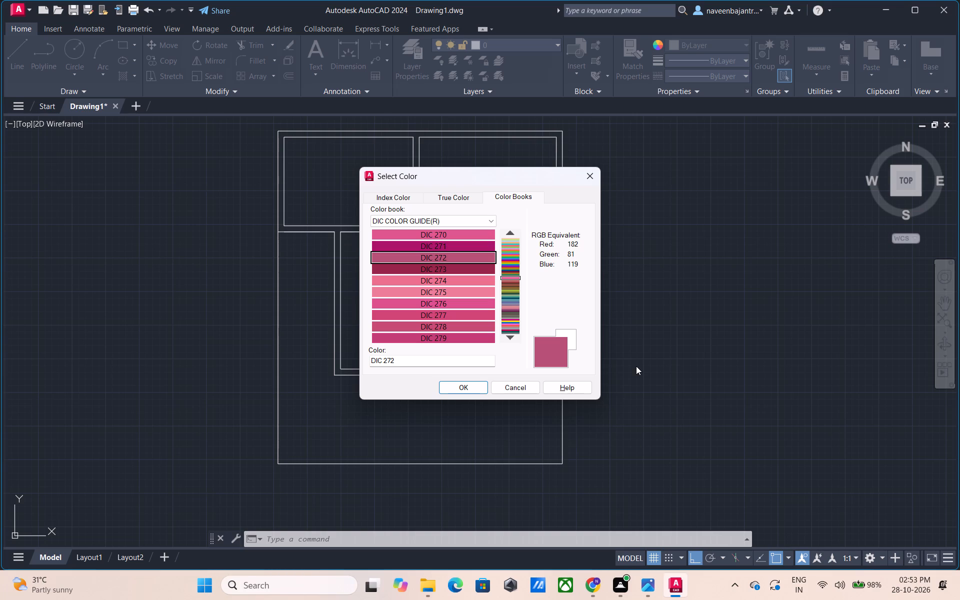
{"action": "key", "text": "Down"}
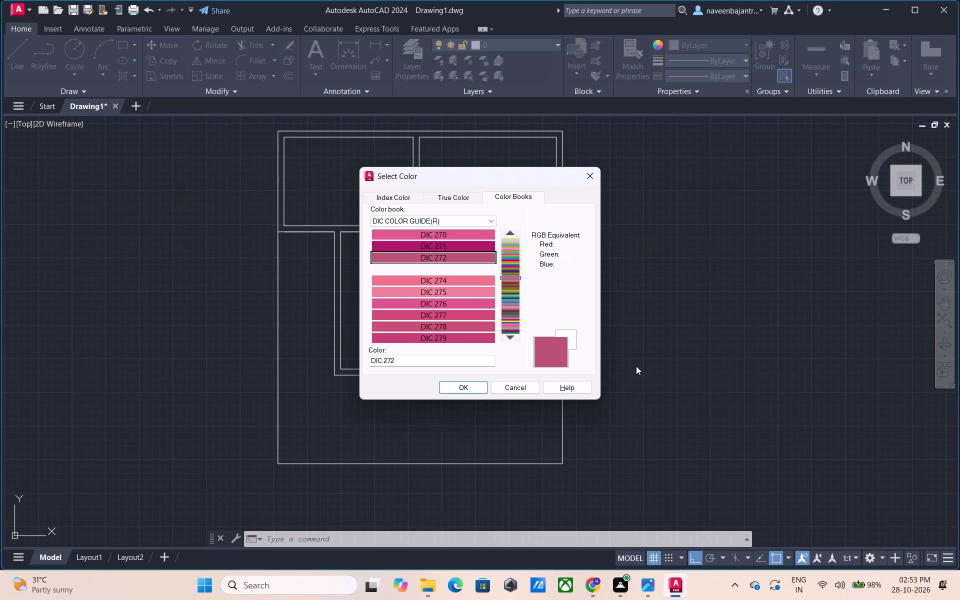
{"action": "key", "text": "Down"}
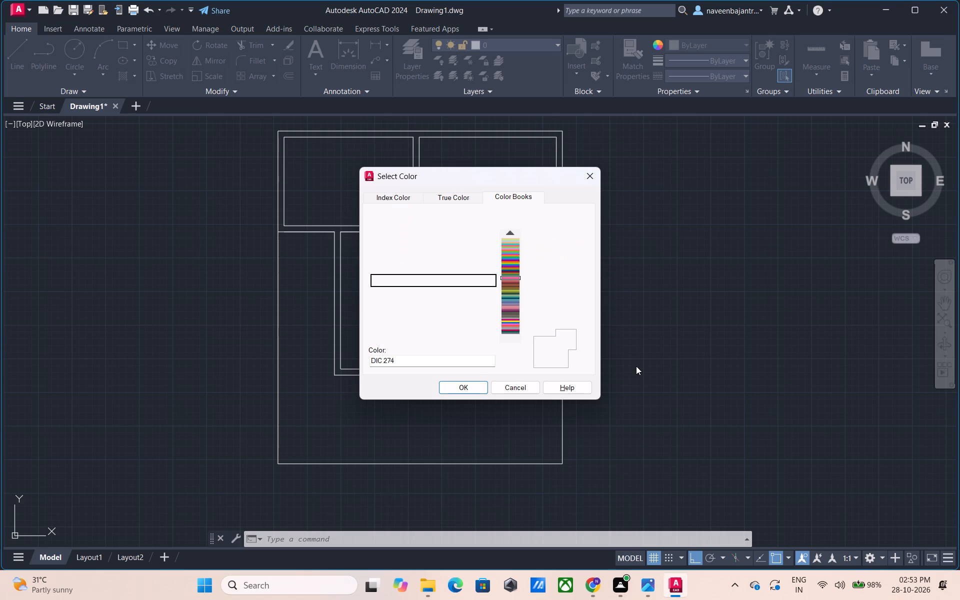
{"action": "key", "text": "Down"}
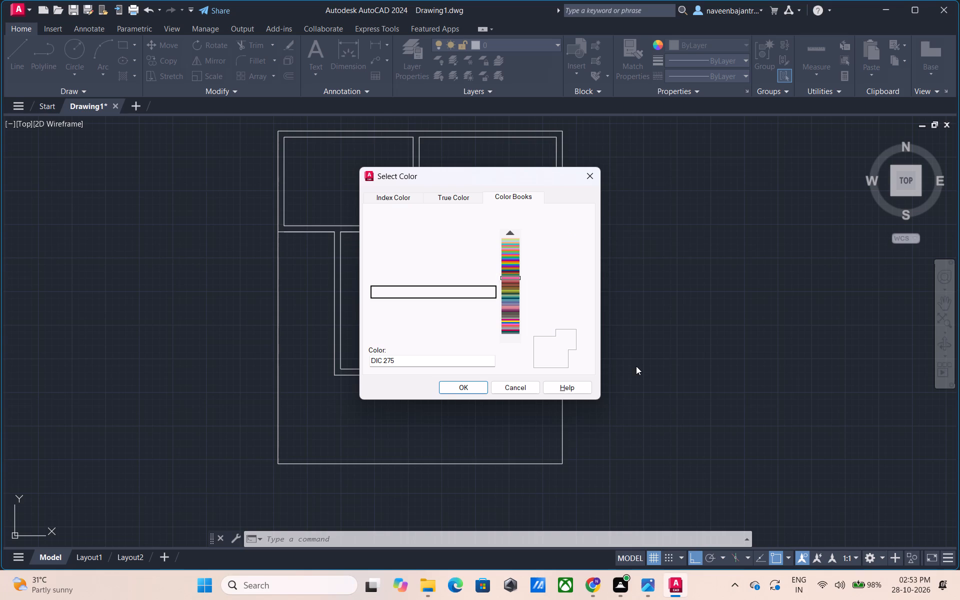
{"action": "key", "text": "Down"}
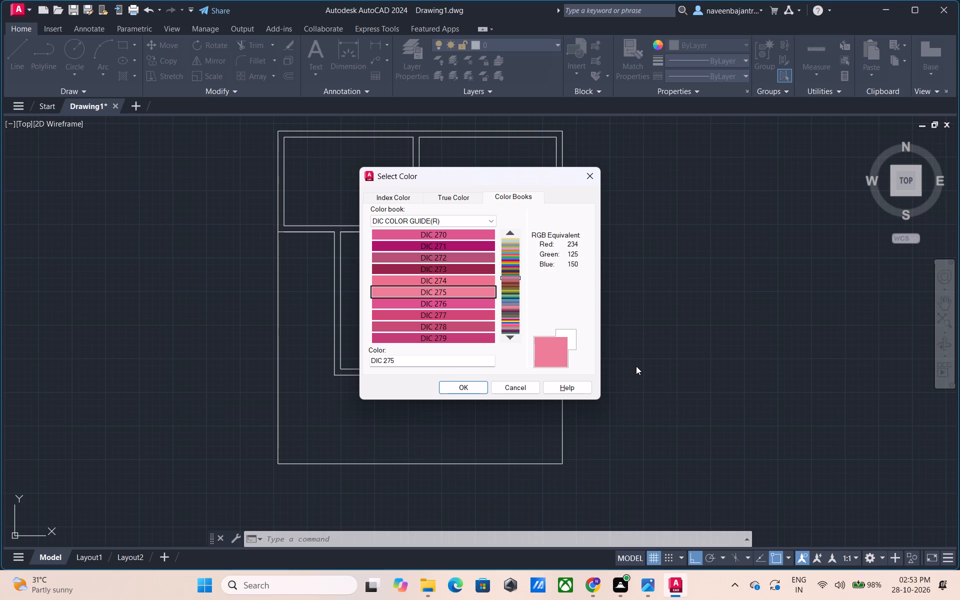
{"action": "key", "text": "Down"}
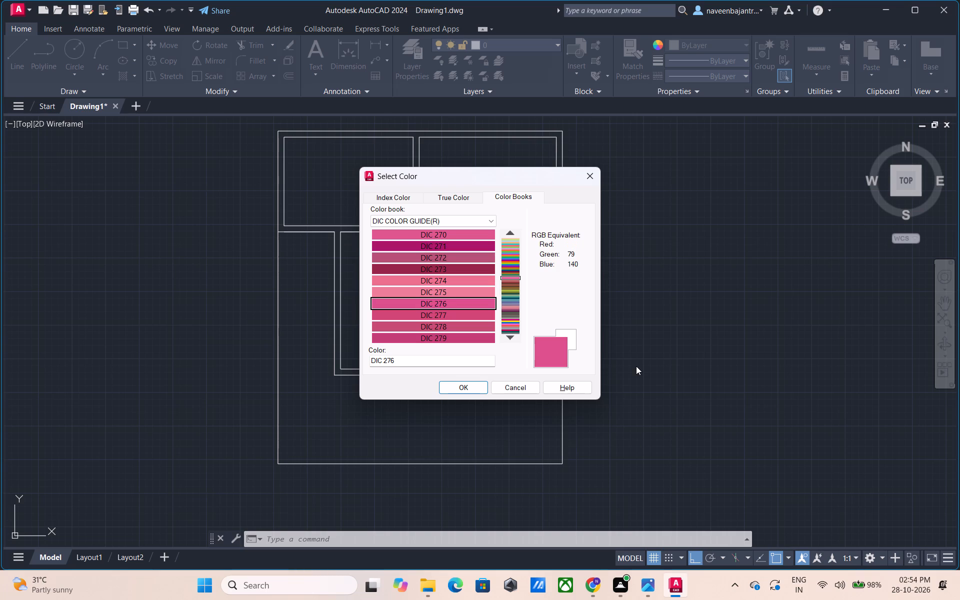
{"action": "key", "text": "Down"}
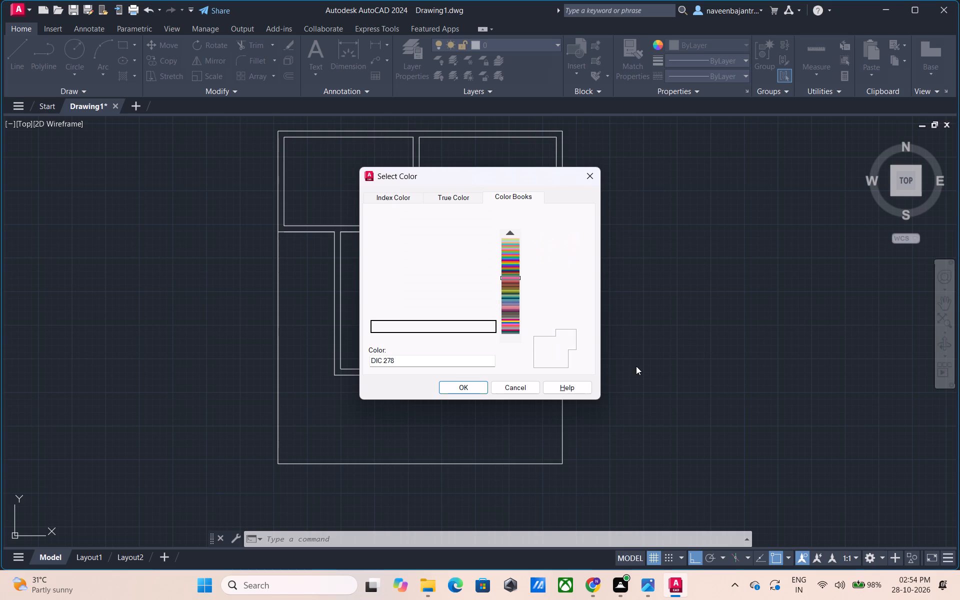
{"action": "key", "text": "Down"}
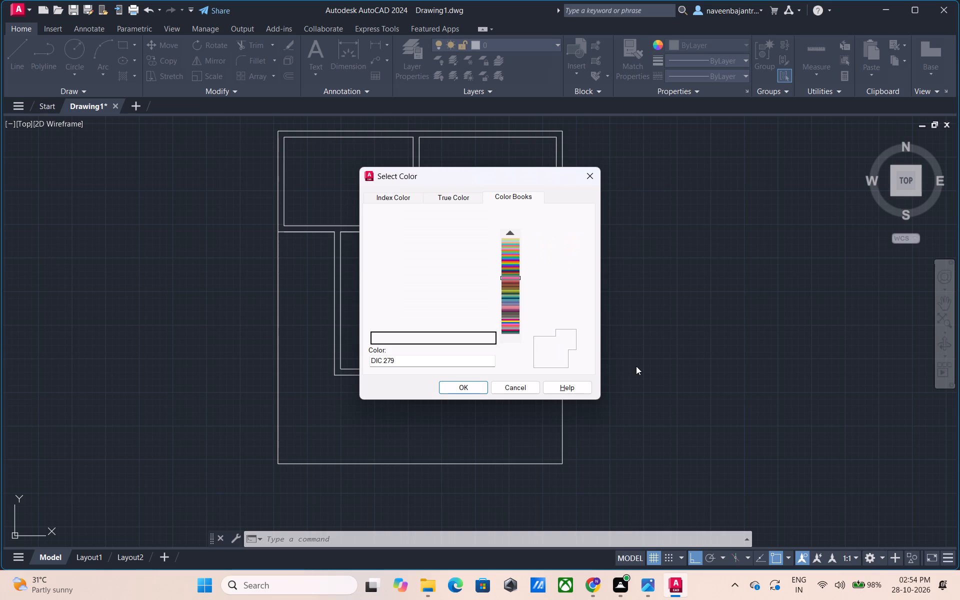
Preview the magenta-to-salmon DIC COLOR GUIDE(R) swatches one by one from DIC 280 to DIC 289 for an object color.
{"action": "key", "text": "Down"}
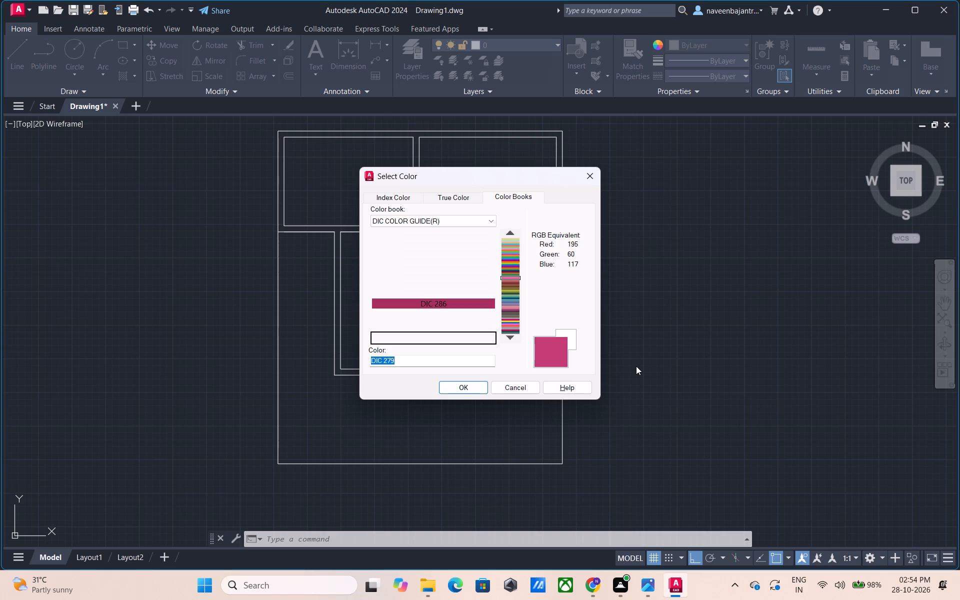
{"action": "key", "text": "Down"}
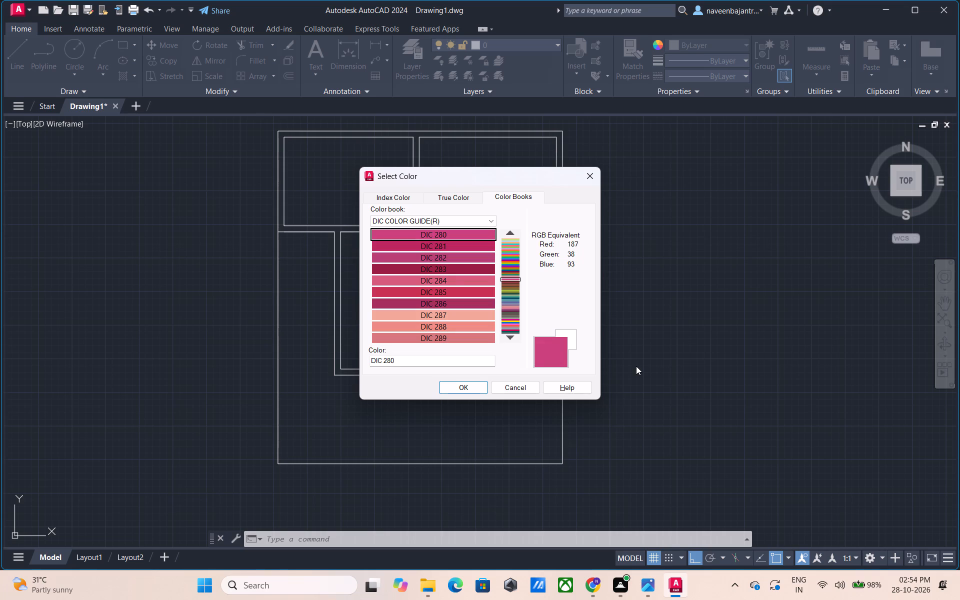
{"action": "key", "text": "Down"}
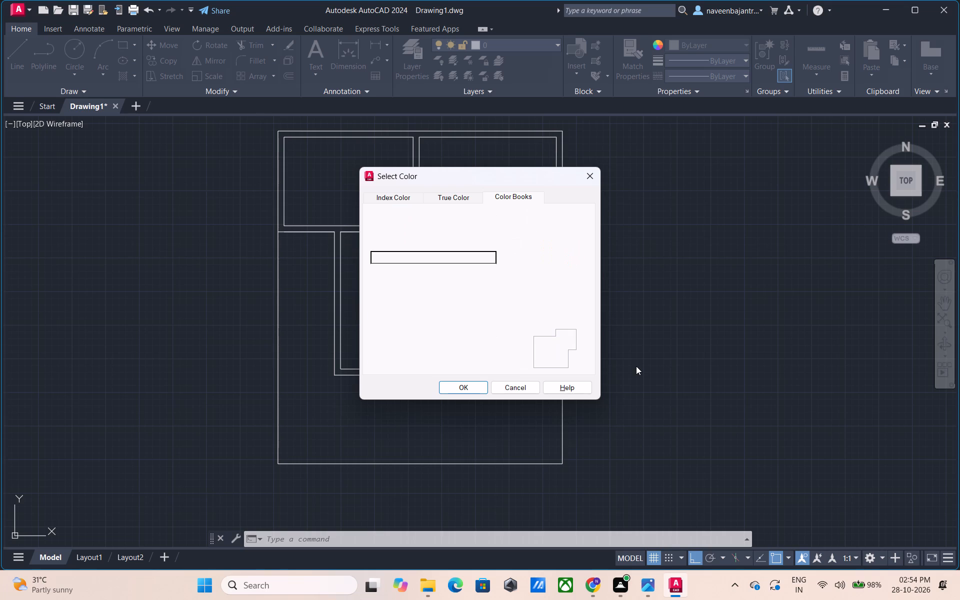
{"action": "key", "text": "Down"}
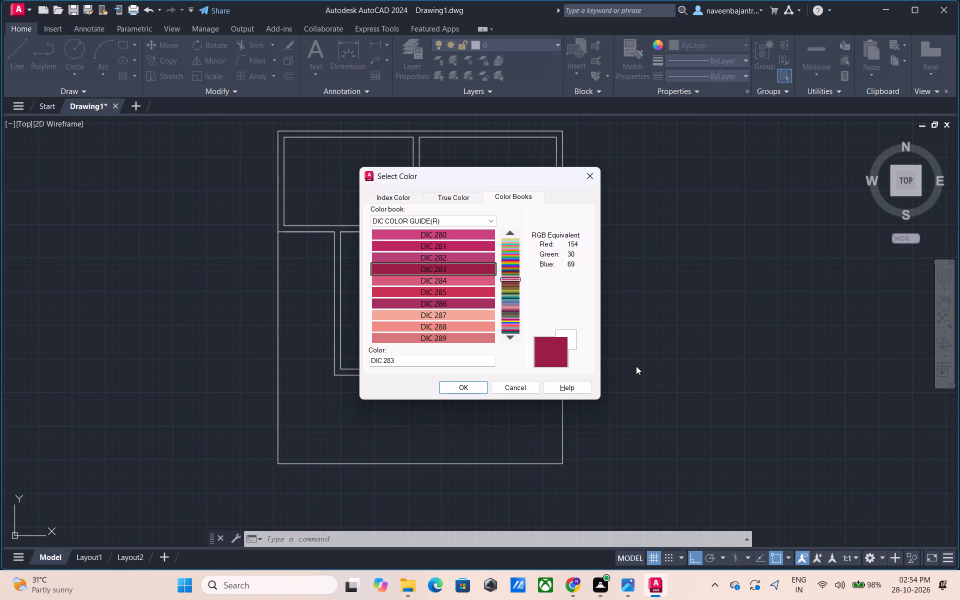
{"action": "key", "text": "Down"}
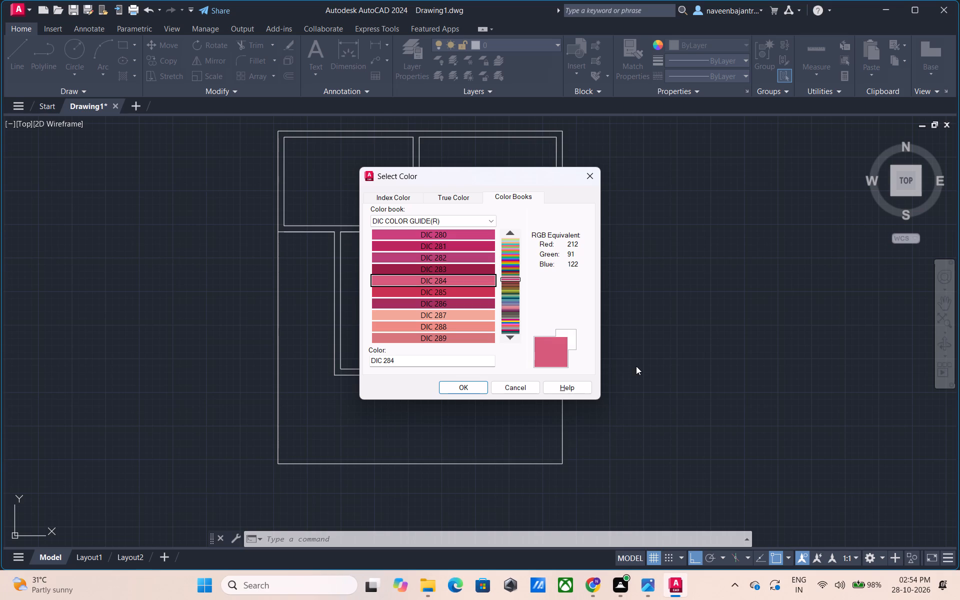
{"action": "key", "text": "Down"}
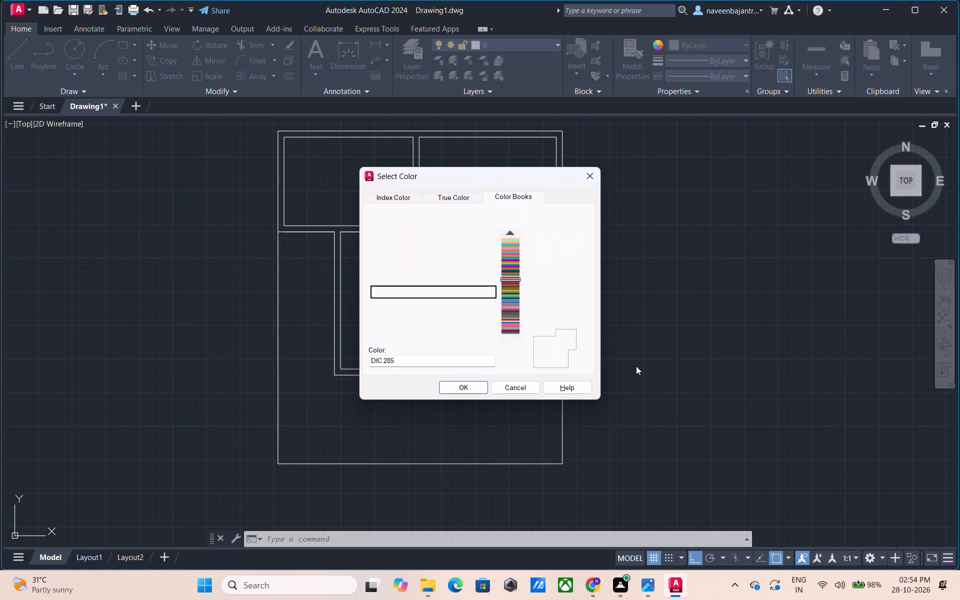
{"action": "key", "text": "Down"}
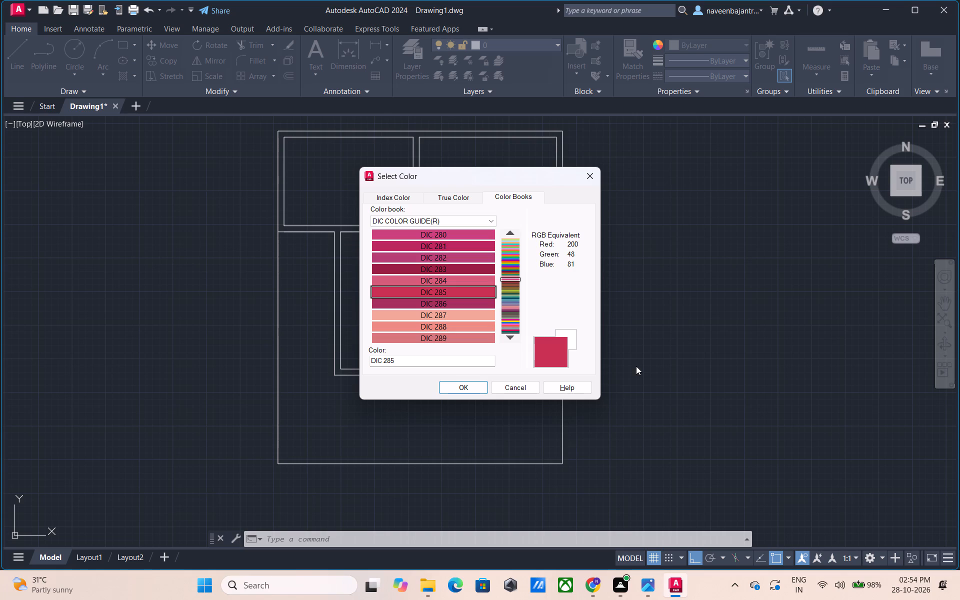
{"action": "key", "text": "Down"}
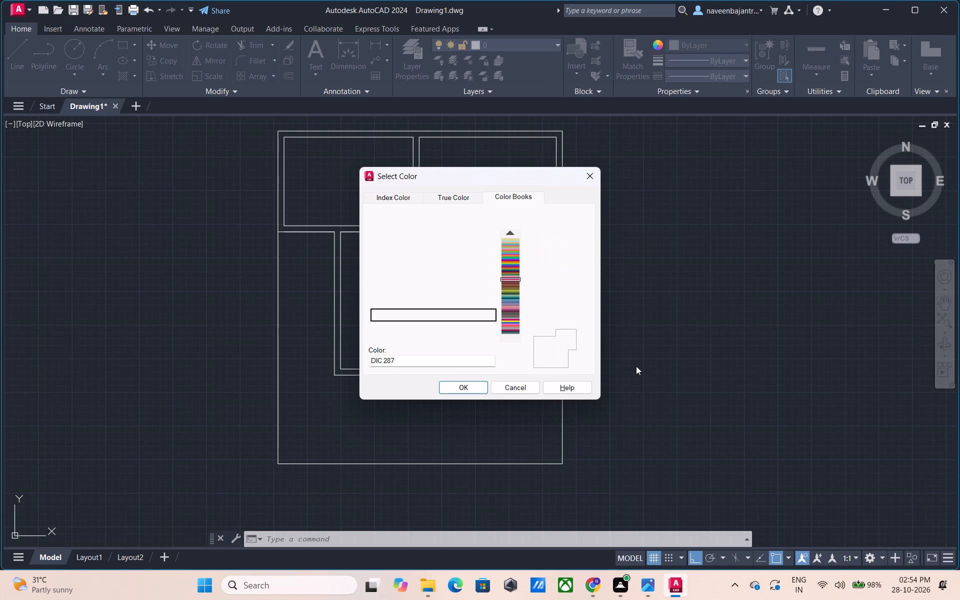
{"action": "key", "text": "Down"}
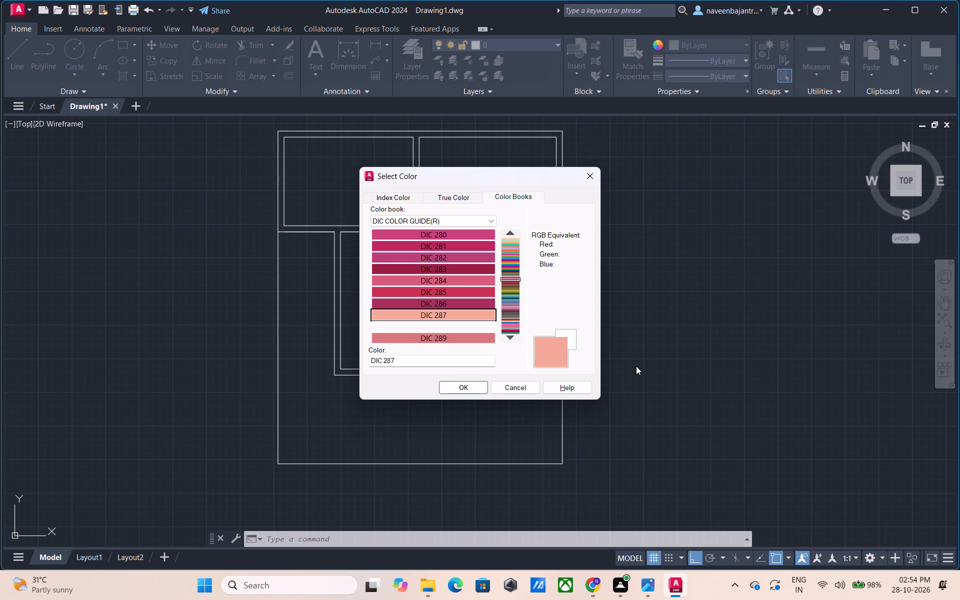
{"action": "key", "text": "Down"}
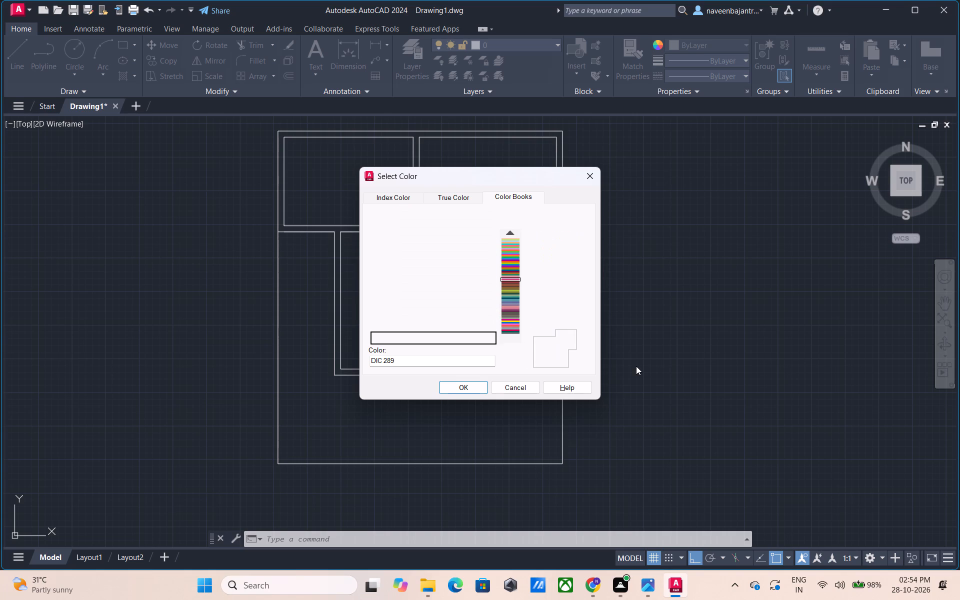
Preview the dusty-pink, red and crimson DIC COLOR GUIDE(R) swatches one by one from DIC 290 to DIC 299 for an object color.
{"action": "key", "text": "Down"}
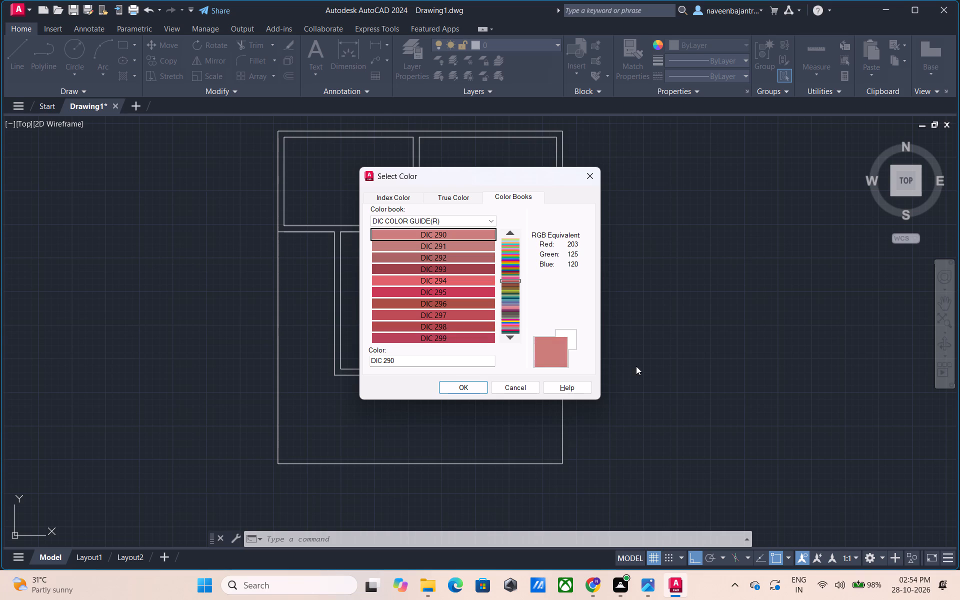
{"action": "key", "text": "Down"}
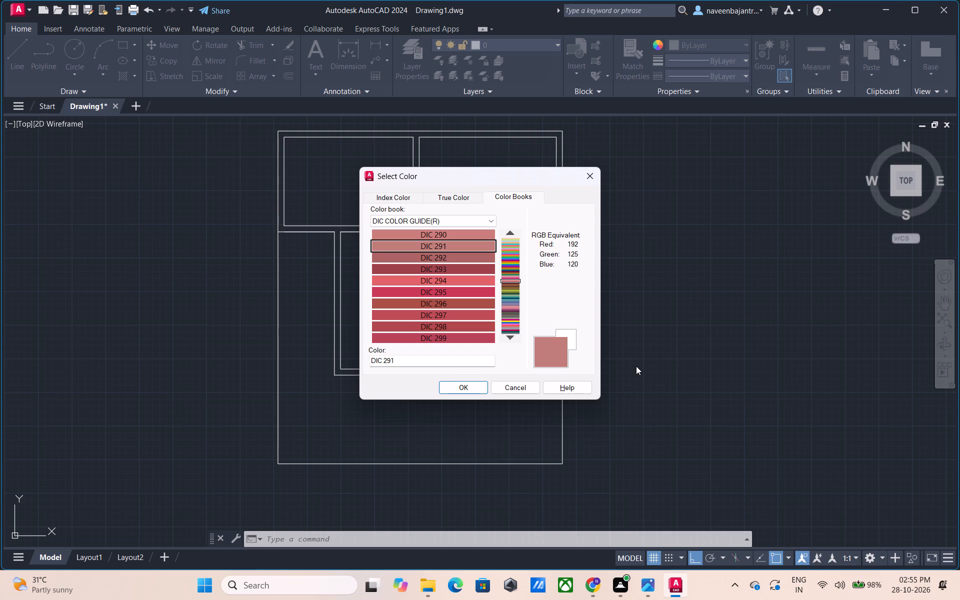
{"action": "key", "text": "Down"}
{"action": "key", "text": "Down"}
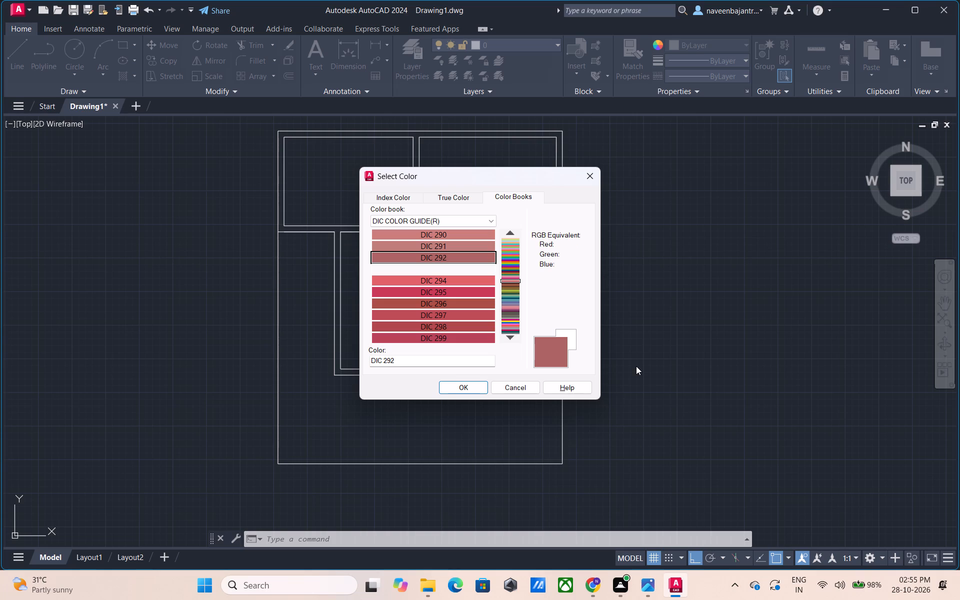
{"action": "key", "text": "Down"}
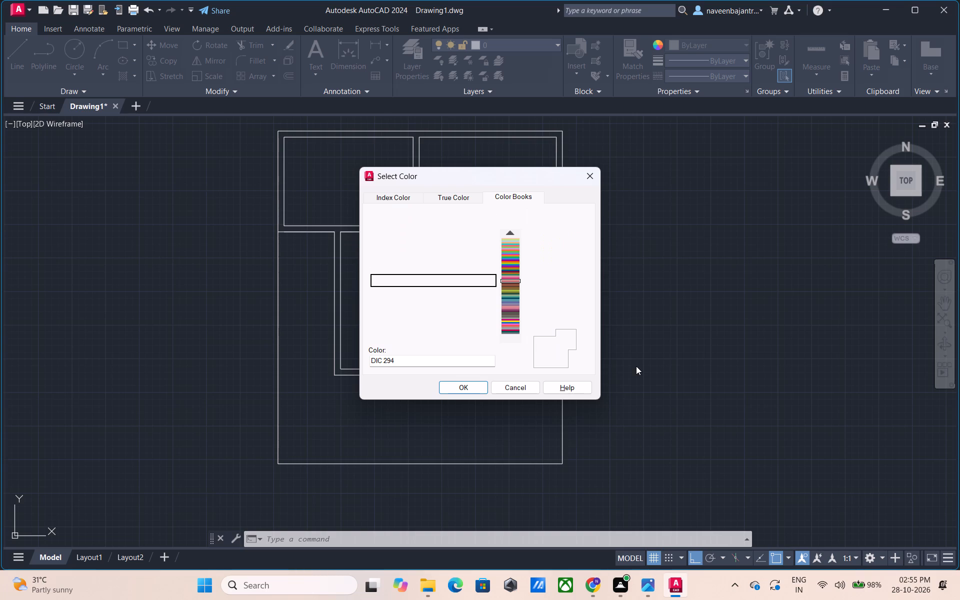
{"action": "key", "text": "Down"}
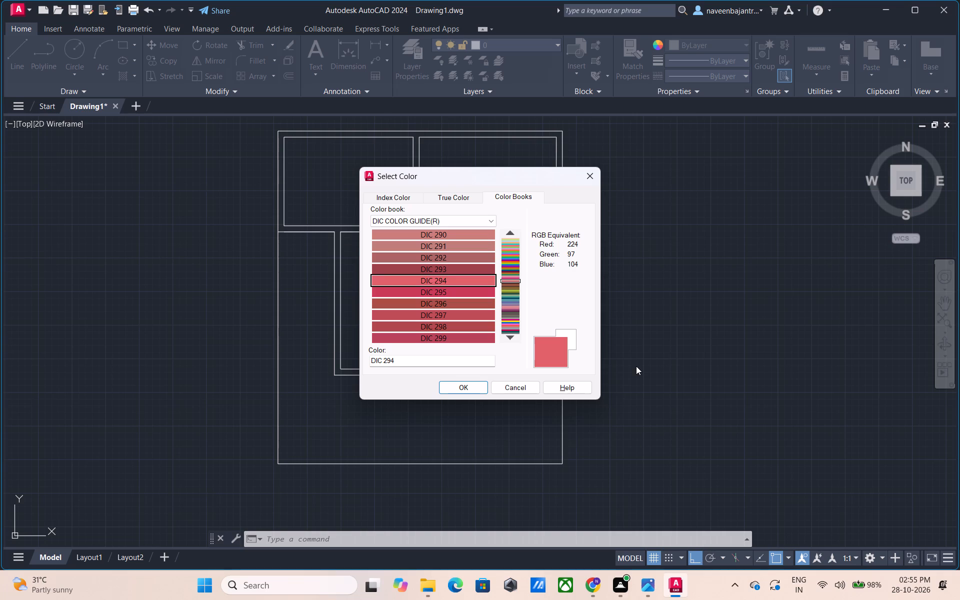
{"action": "key", "text": "Down"}
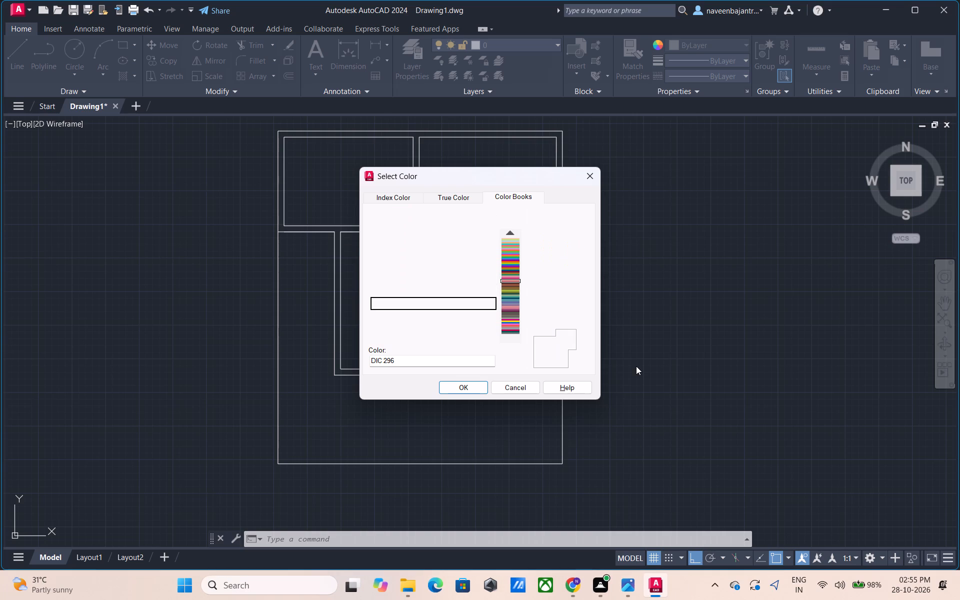
{"action": "key", "text": "Down"}
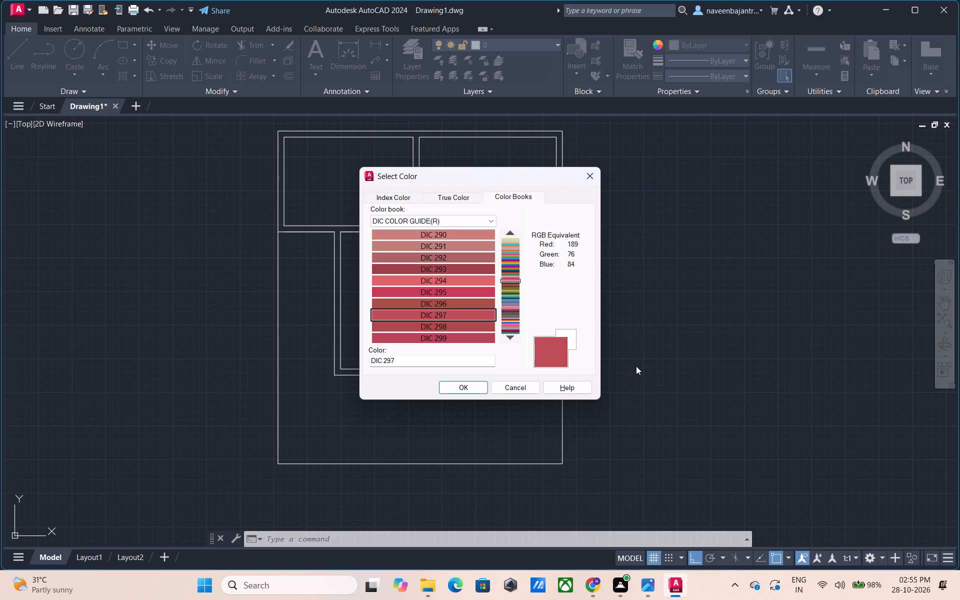
{"action": "key", "text": "Down"}
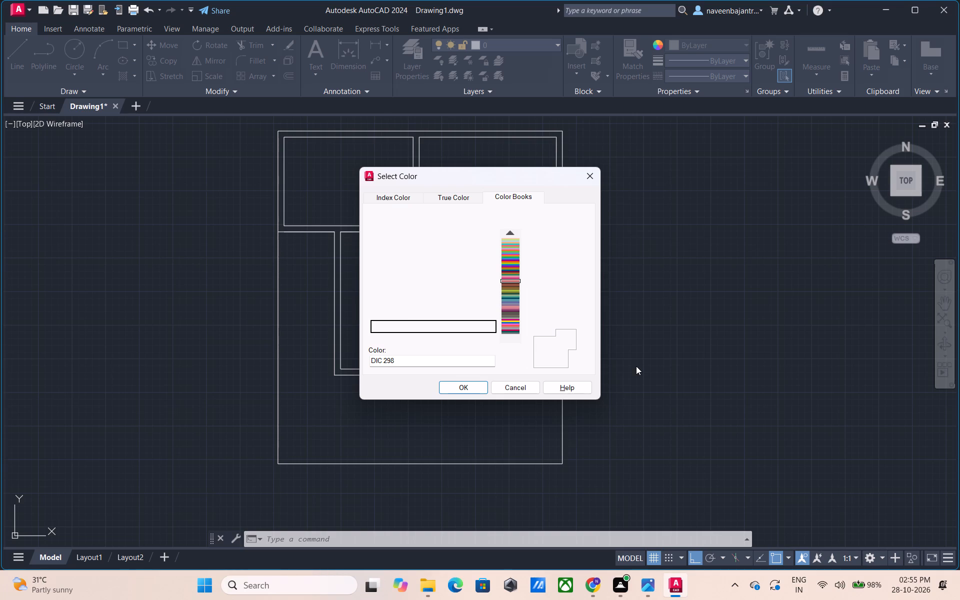
{"action": "key", "text": "Down"}
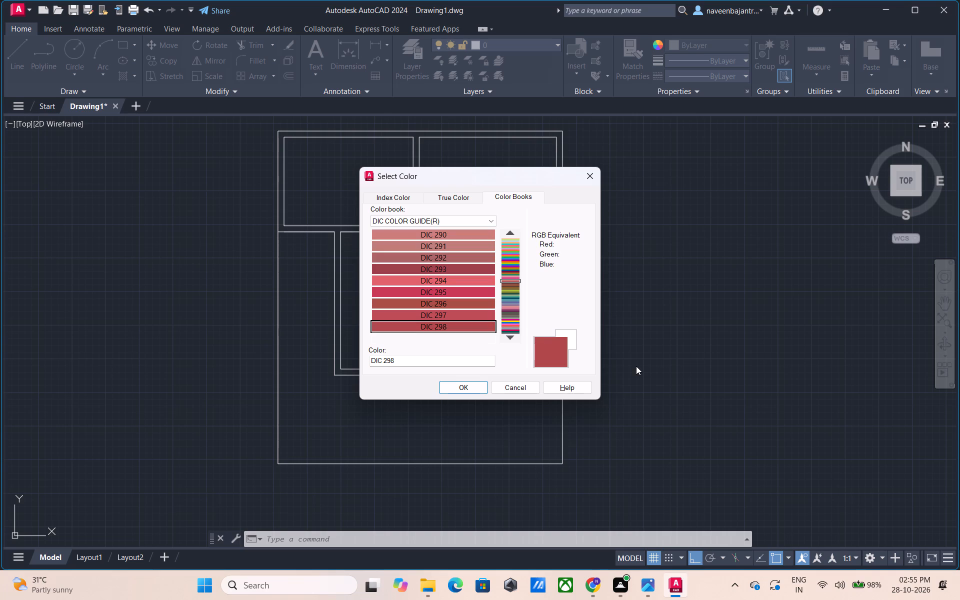
Preview the dark-red, rust and brown DIC COLOR GUIDE(R) swatches one by one from DIC 300 to DIC 309 for an object color.
{"action": "key", "text": "Down"}
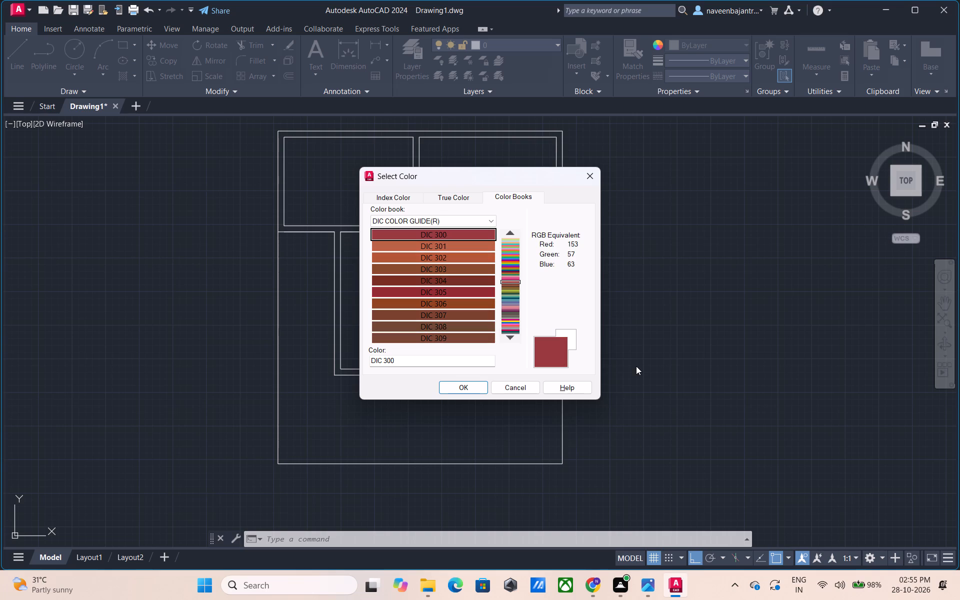
{"action": "key", "text": "Down"}
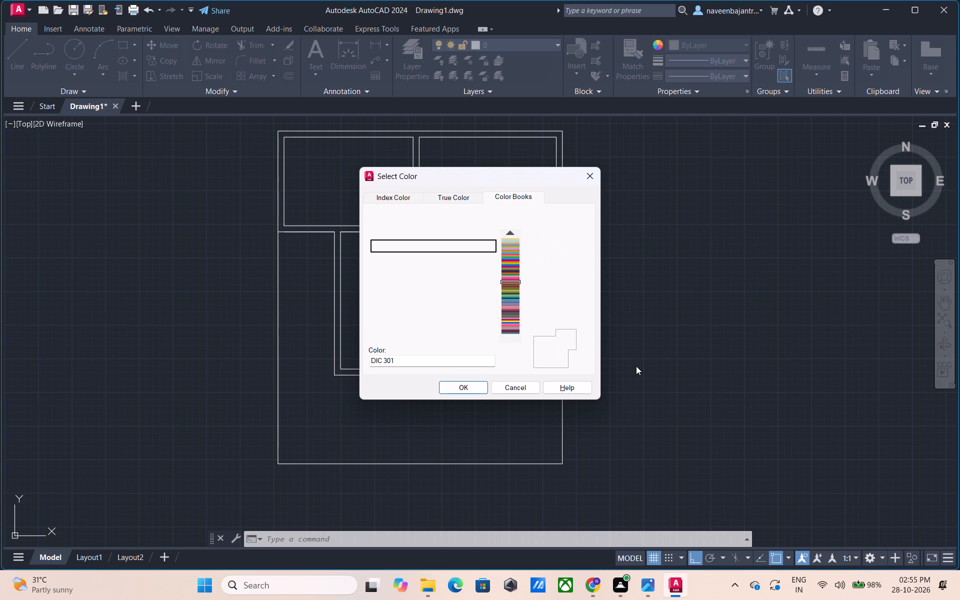
{"action": "key", "text": "Down"}
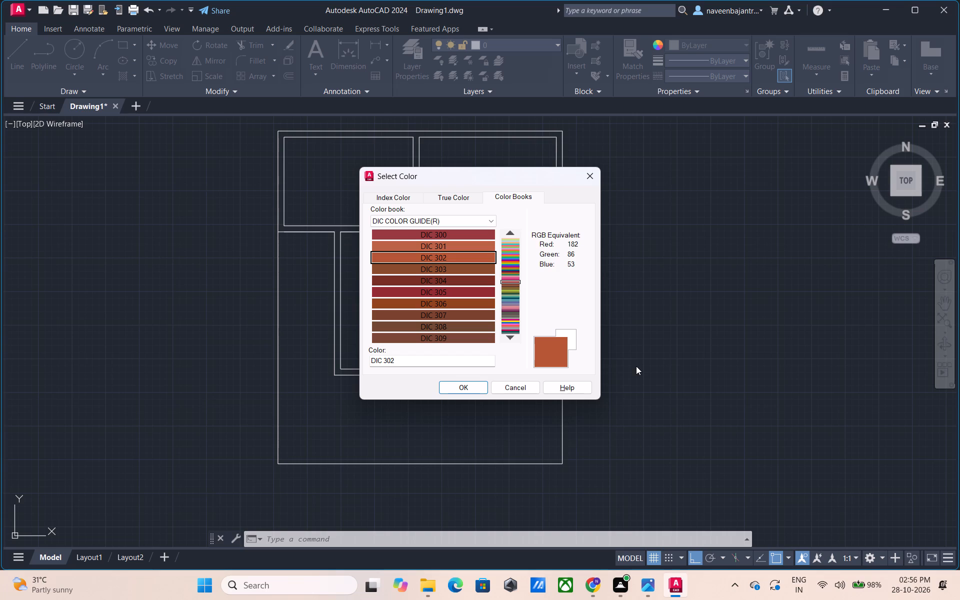
{"action": "key", "text": "Down"}
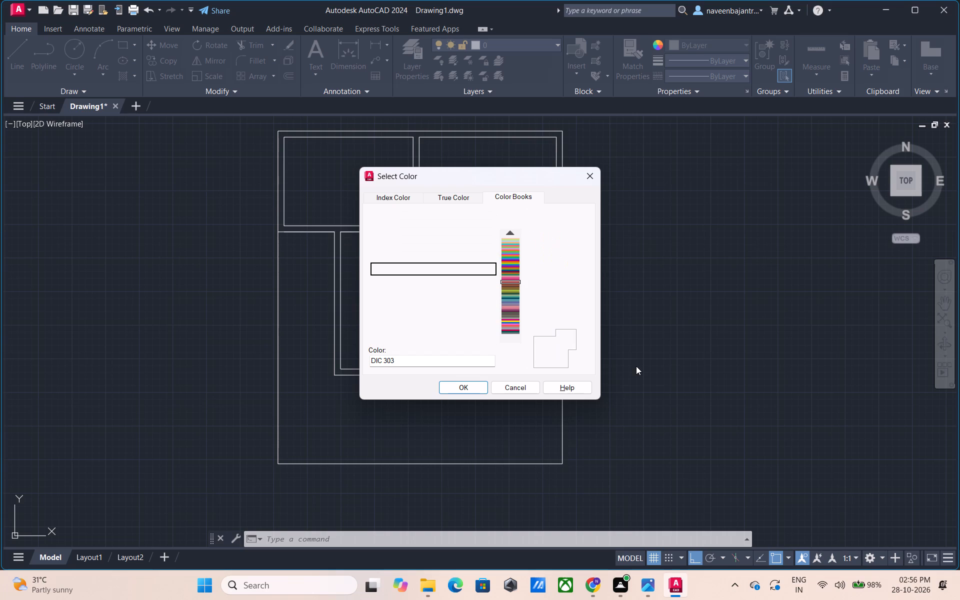
{"action": "key", "text": "Down"}
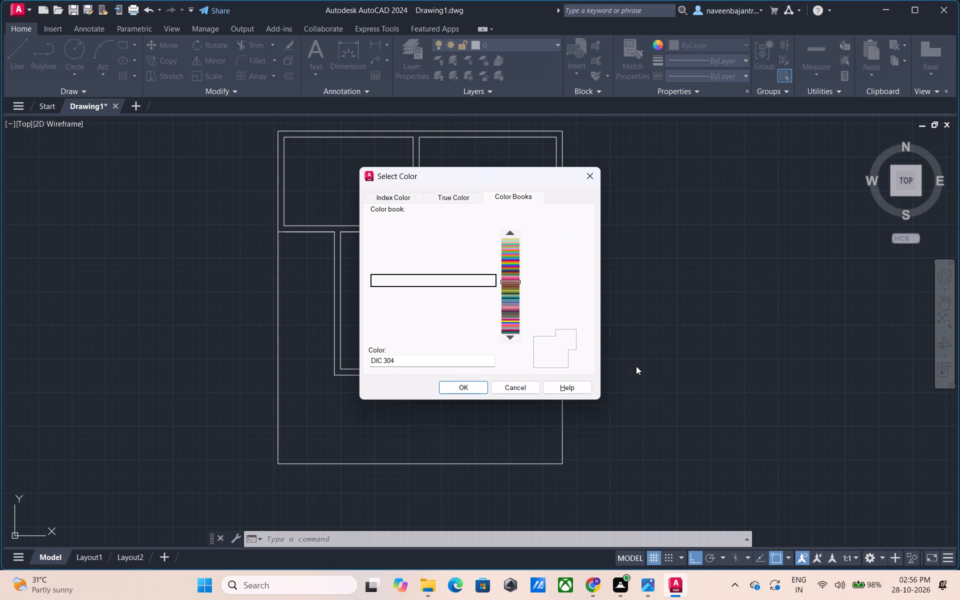
{"action": "key", "text": "Down"}
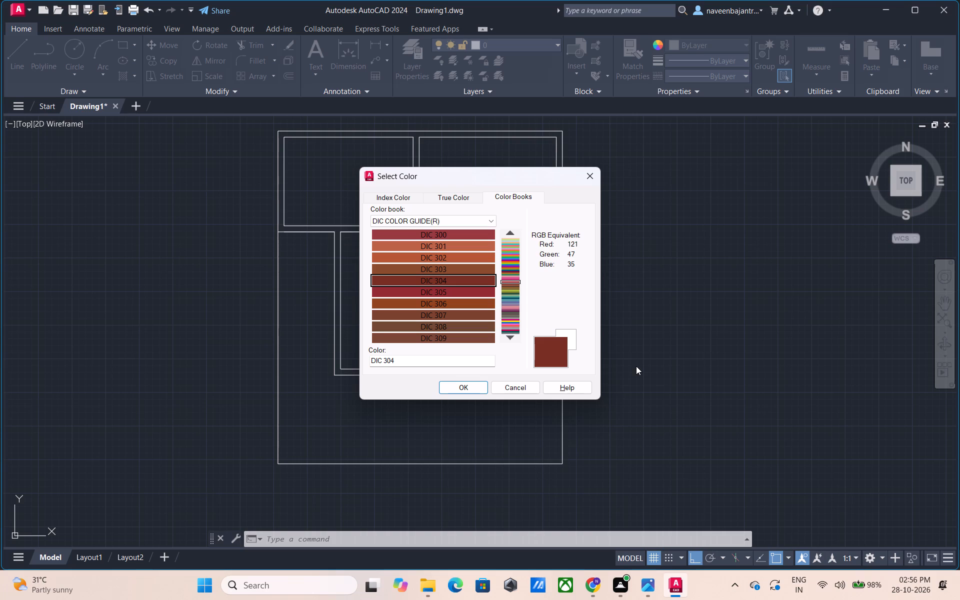
{"action": "key", "text": "Down"}
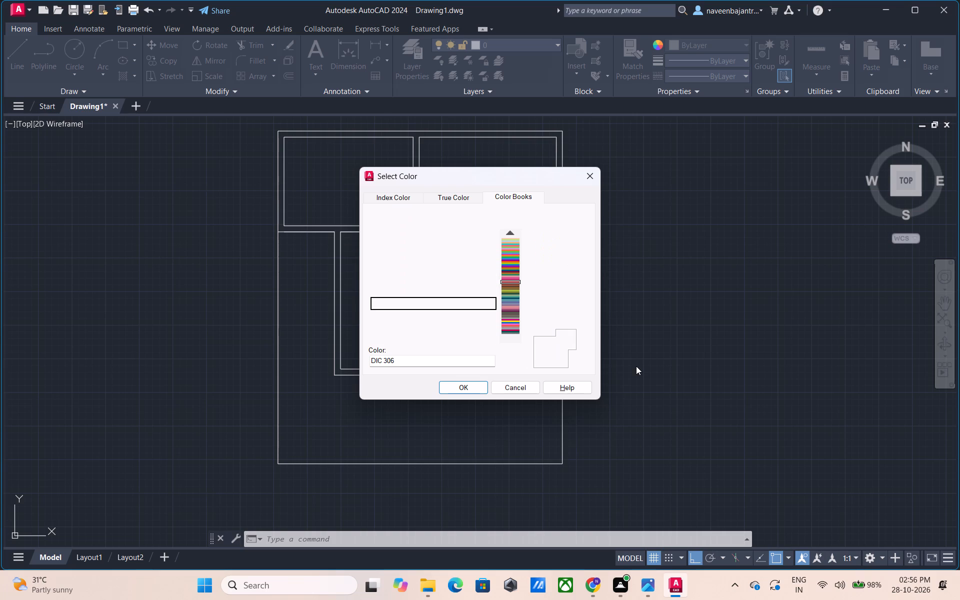
{"action": "key", "text": "Down"}
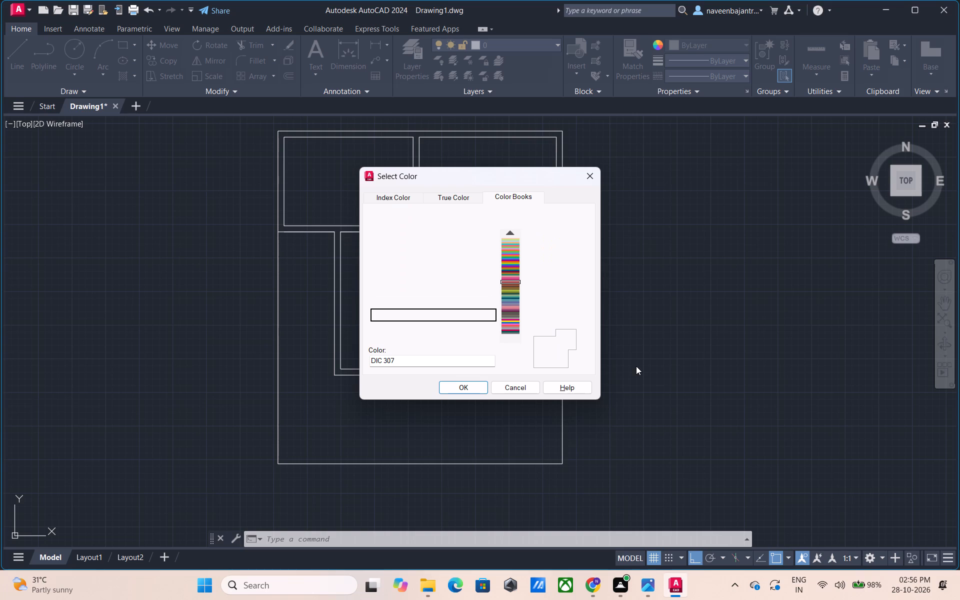
{"action": "key", "text": "Down"}
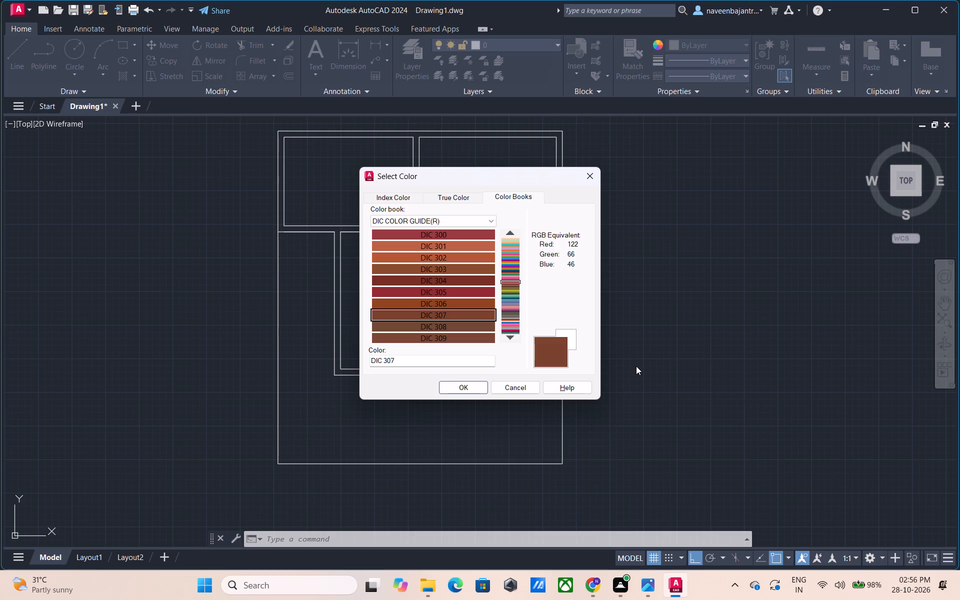
{"action": "key", "text": "Down"}
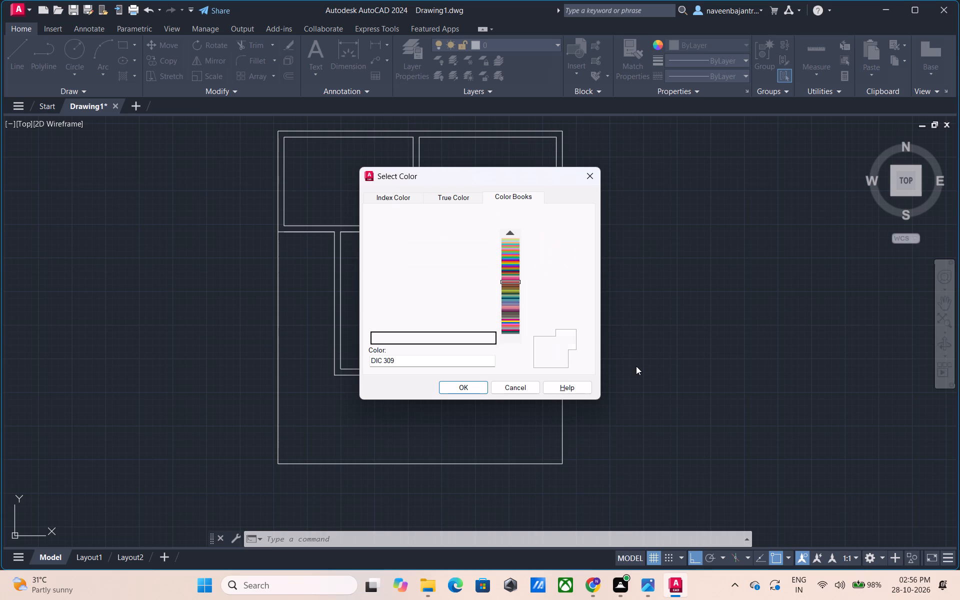
Preview the dark-brown, ochre and terracotta DIC COLOR GUIDE(R) swatches one by one from DIC 310 to DIC 319 for an object color.
{"action": "key", "text": "Down"}
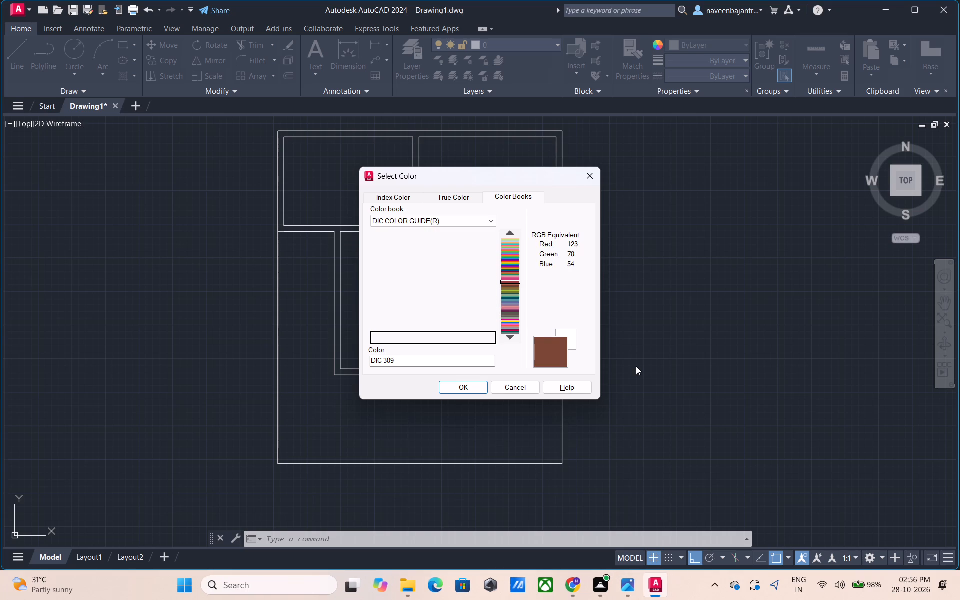
{"action": "key", "text": "Down"}
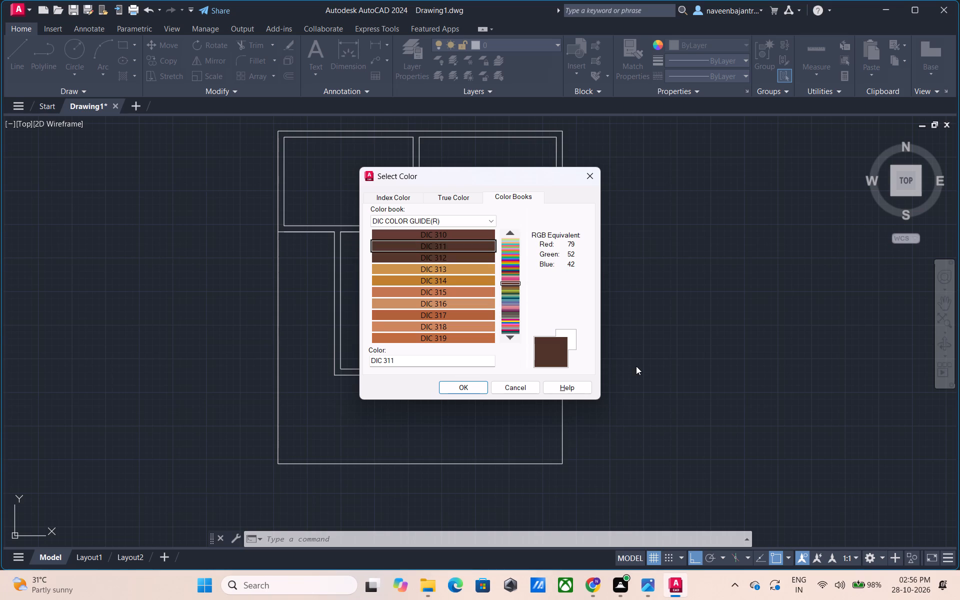
{"action": "key", "text": "Down"}
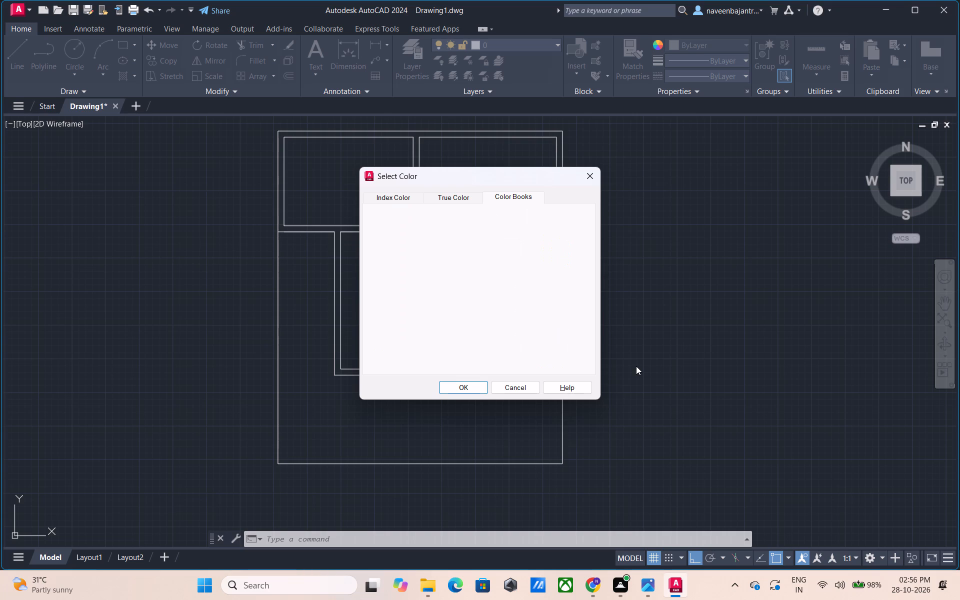
{"action": "key", "text": "Down"}
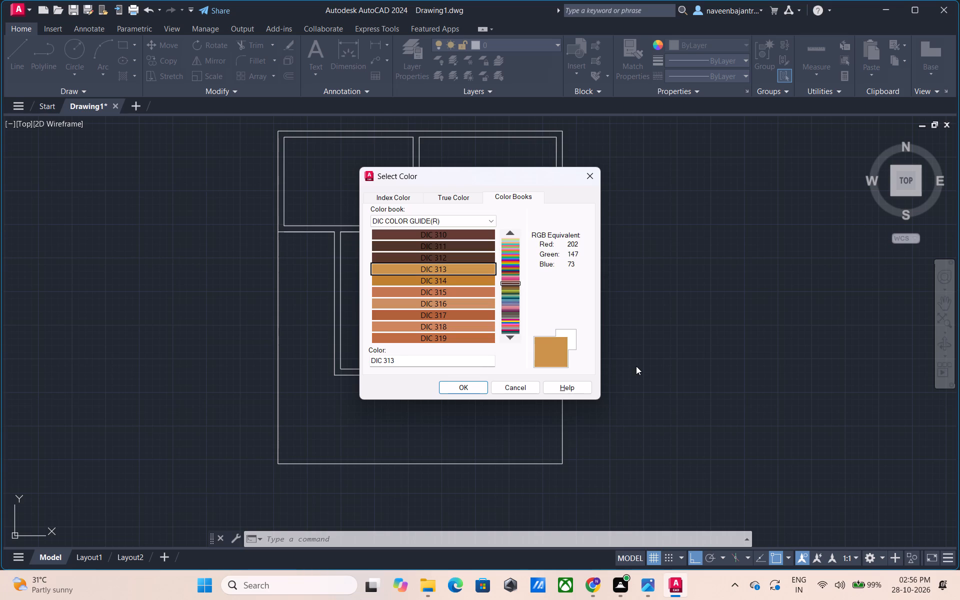
{"action": "key", "text": "Down"}
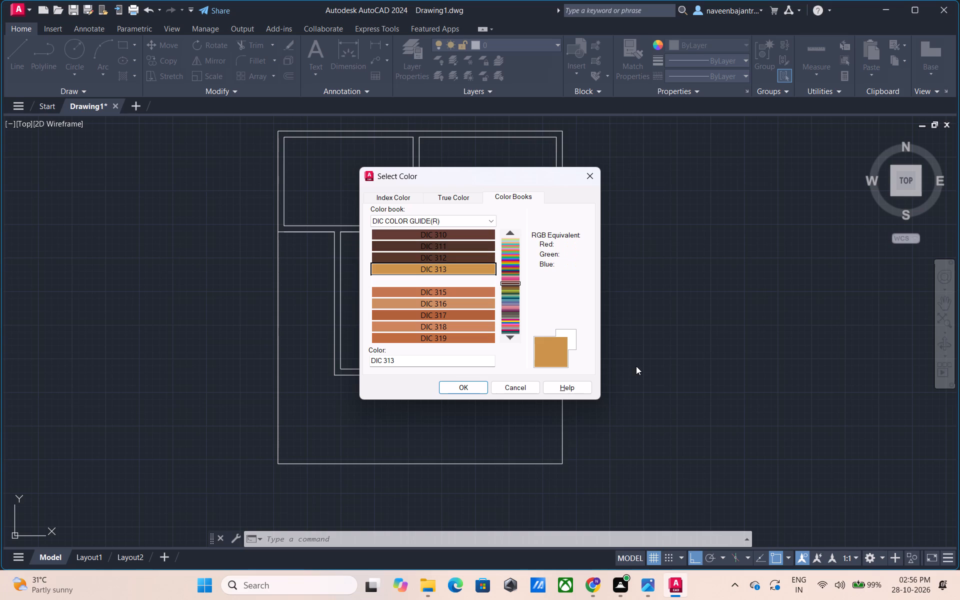
{"action": "key", "text": "Down"}
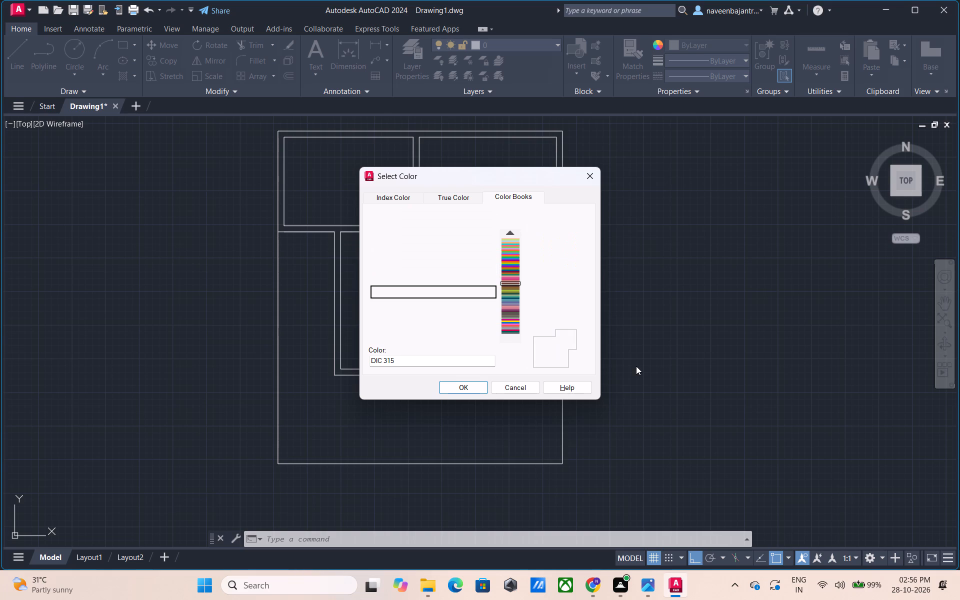
{"action": "key", "text": "Down"}
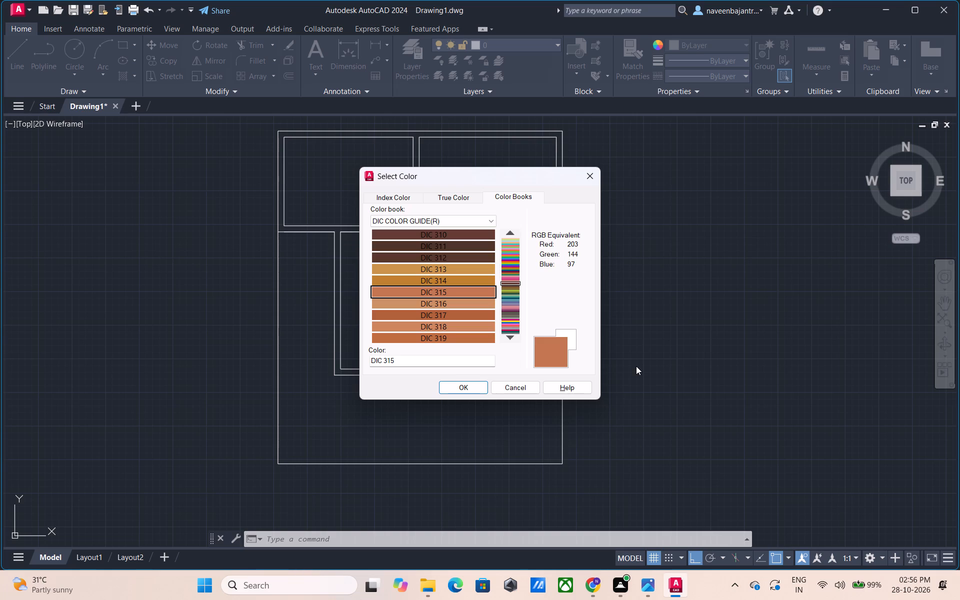
{"action": "key", "text": "Down"}
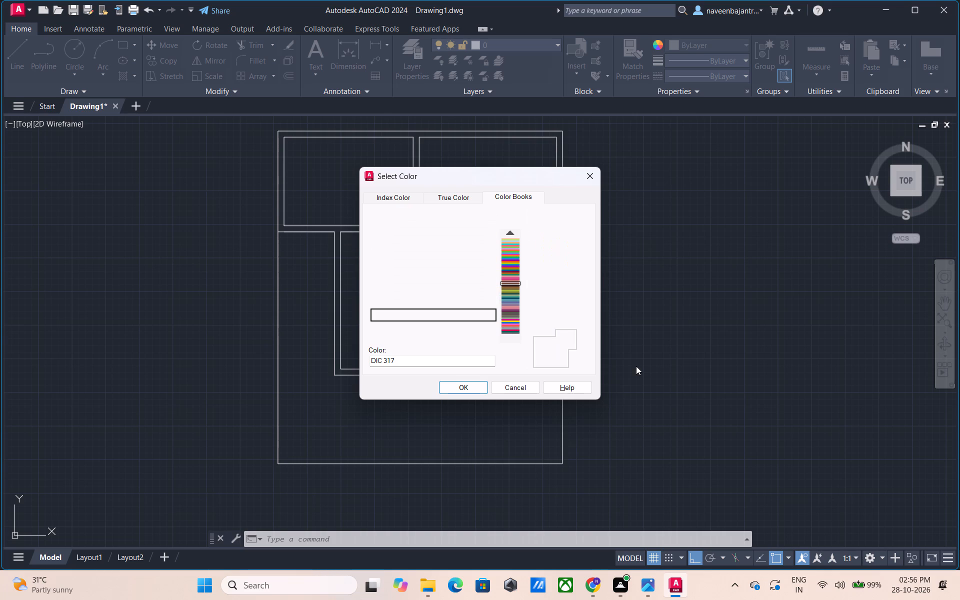
{"action": "key", "text": "Down"}
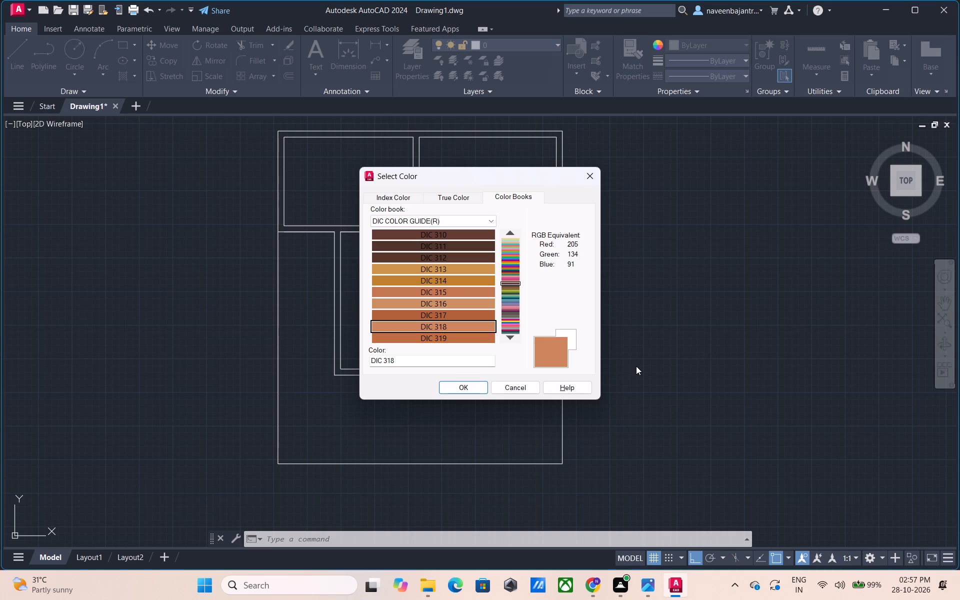
{"action": "key", "text": "Down"}
Preview the terracotta, brown and dark-brown DIC COLOR GUIDE(R) swatches one by one from DIC 320 to DIC 331 for an object color.
{"action": "key", "text": "Down"}
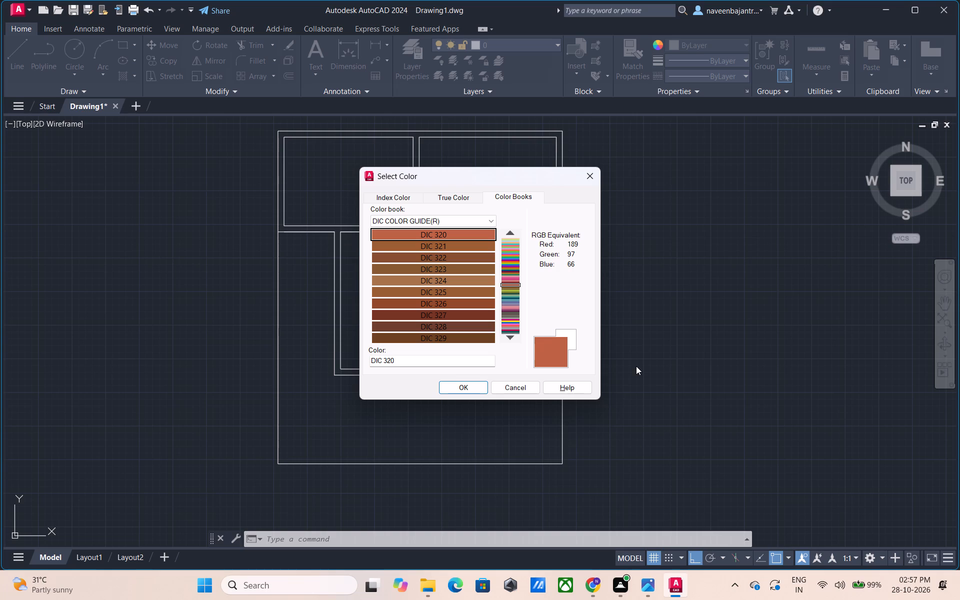
{"action": "key", "text": "Down"}
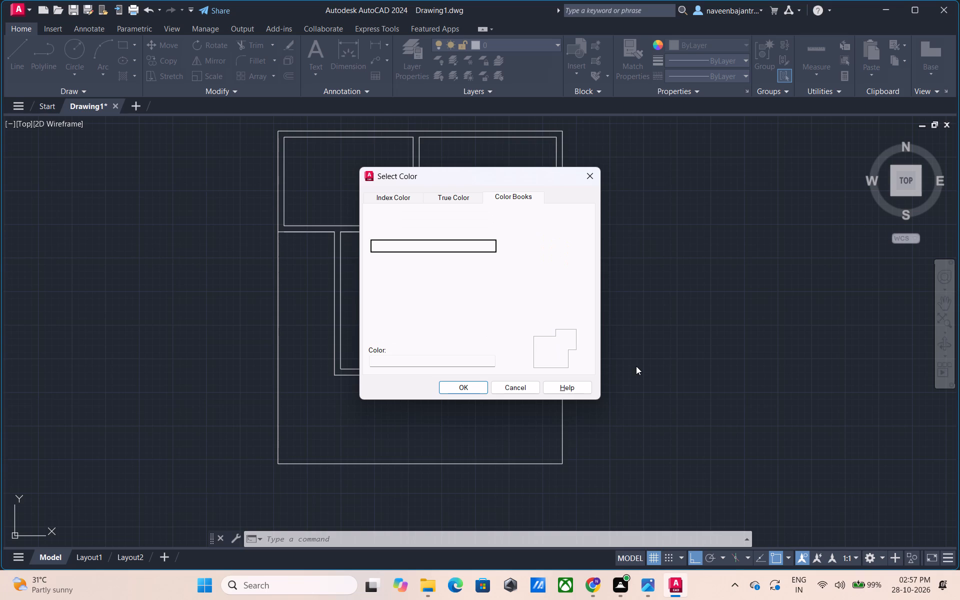
{"action": "key", "text": "Down"}
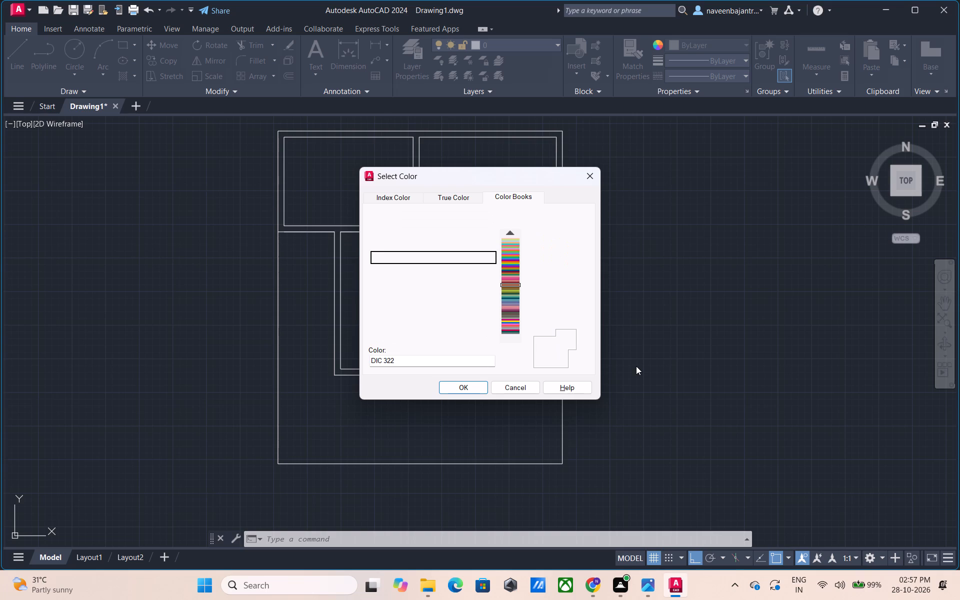
{"action": "key", "text": "Down"}
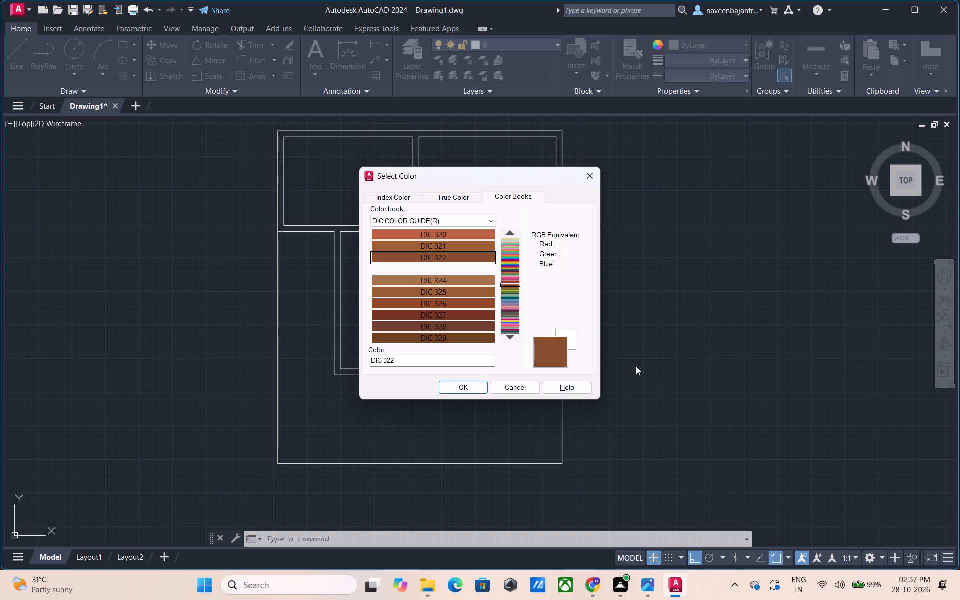
{"action": "key", "text": "Down"}
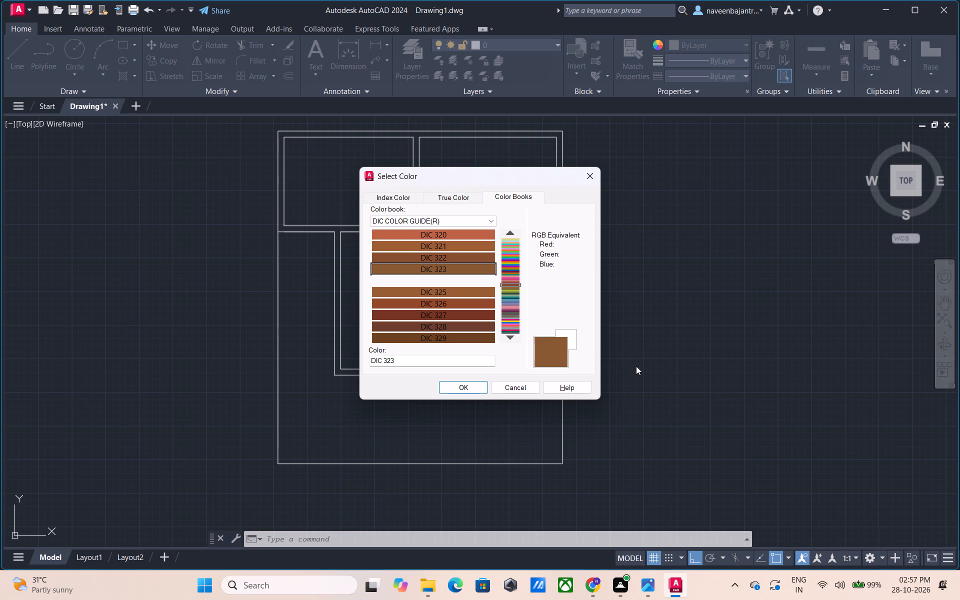
{"action": "key", "text": "Down"}
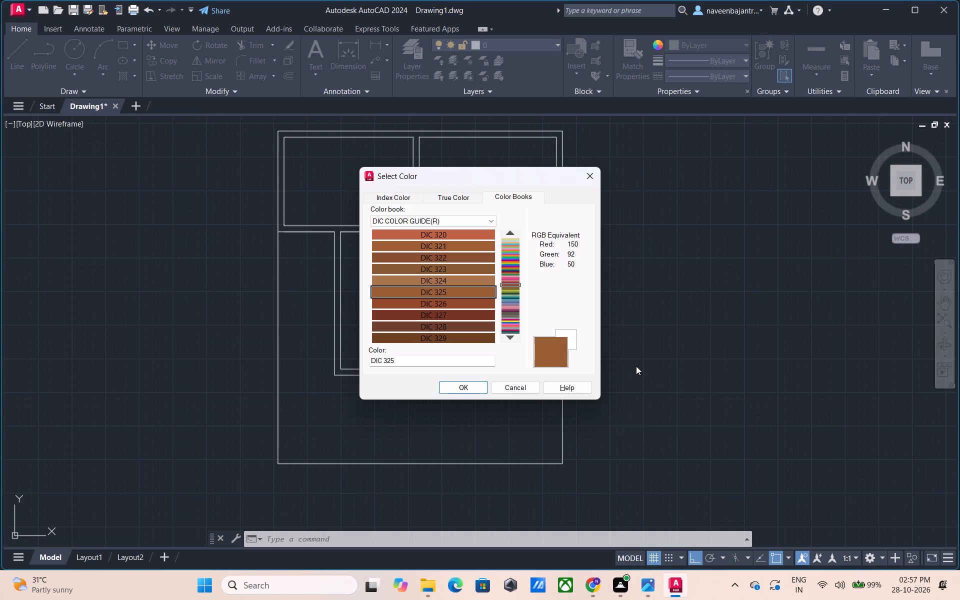
{"action": "key", "text": "Down"}
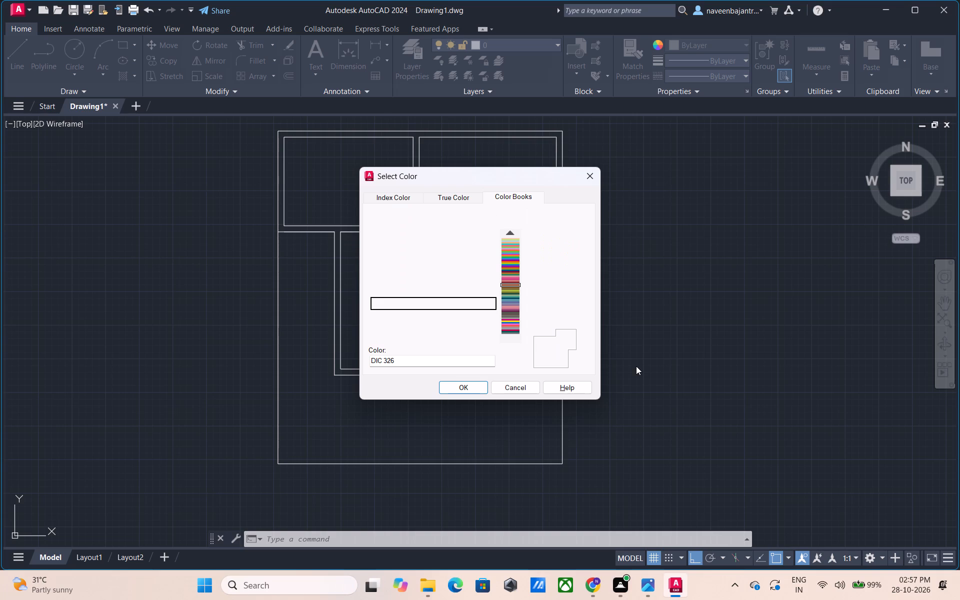
{"action": "key", "text": "Down"}
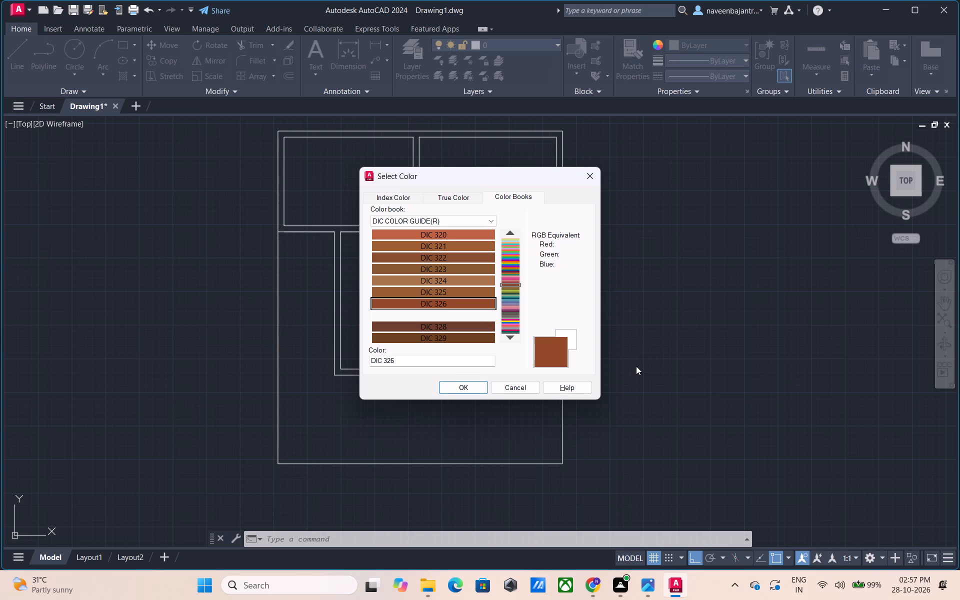
{"action": "key", "text": "Down"}
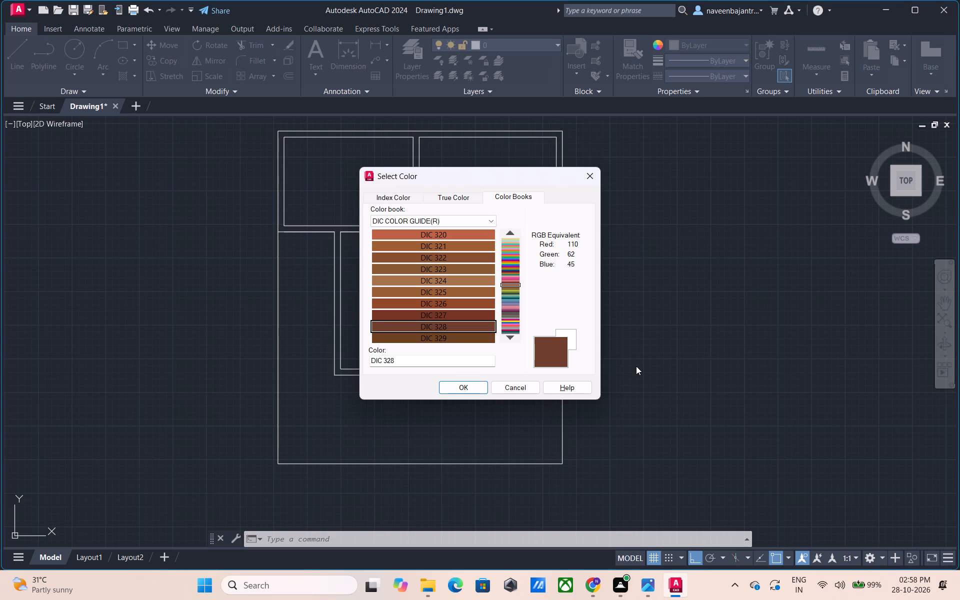
{"action": "key", "text": "Down"}
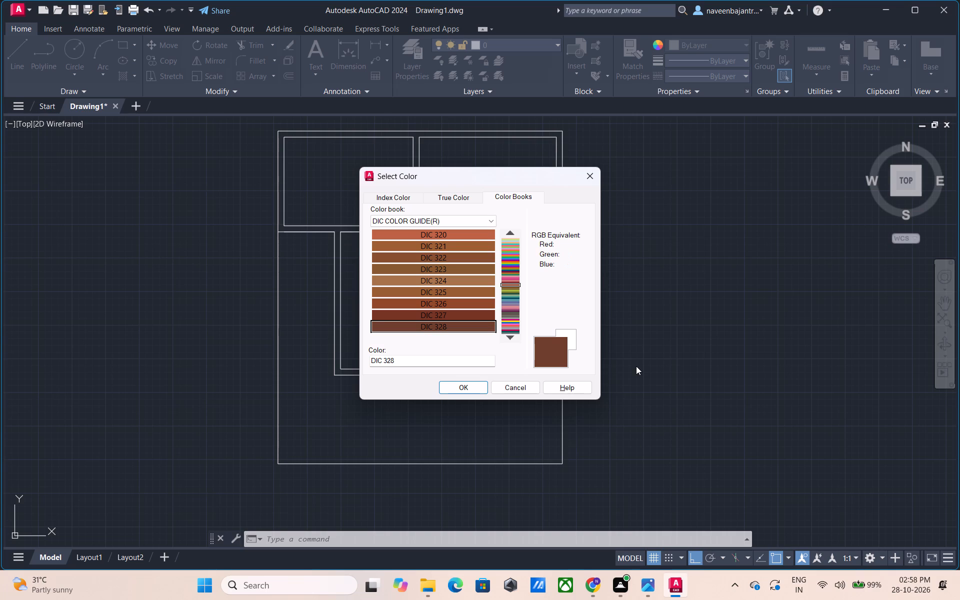
{"action": "key", "text": "Down"}
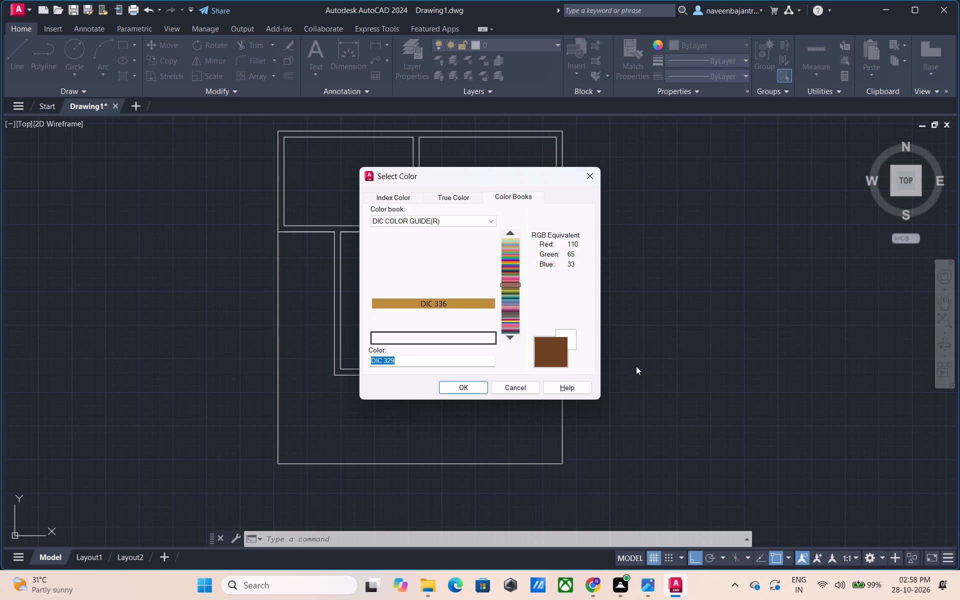
{"action": "key", "text": "Down"}
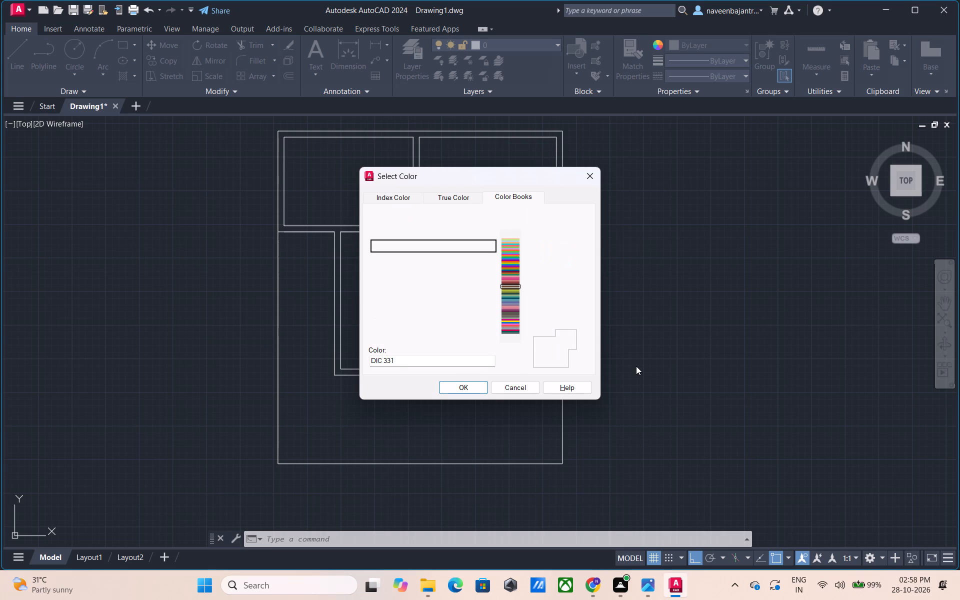
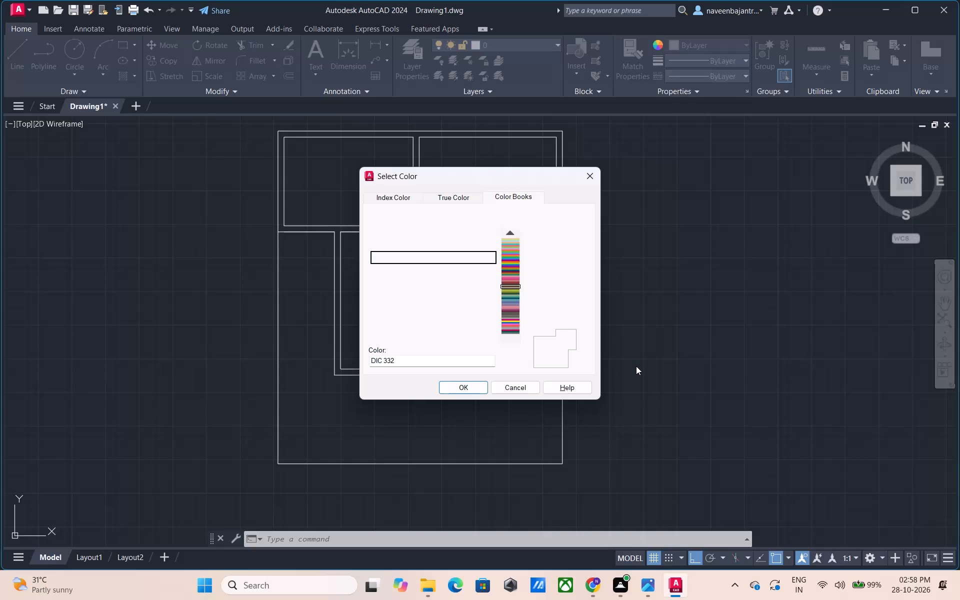
Look through the DIC COLOR GUIDE(R) swatches one by one, from DIC 333 through the browns and olives to green DIC 369.
{"action": "key", "text": "Down"}
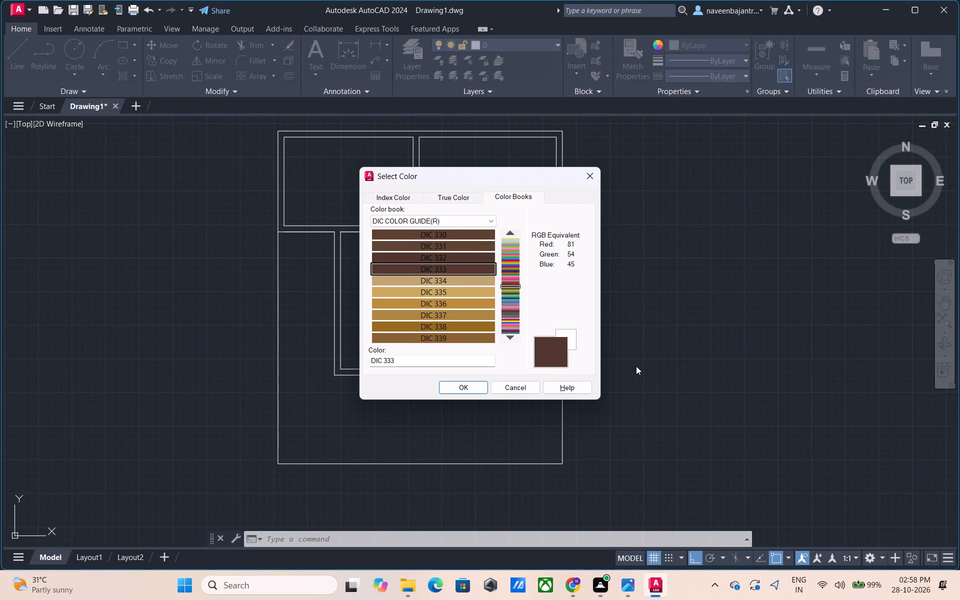
{"action": "key", "text": "Down"}
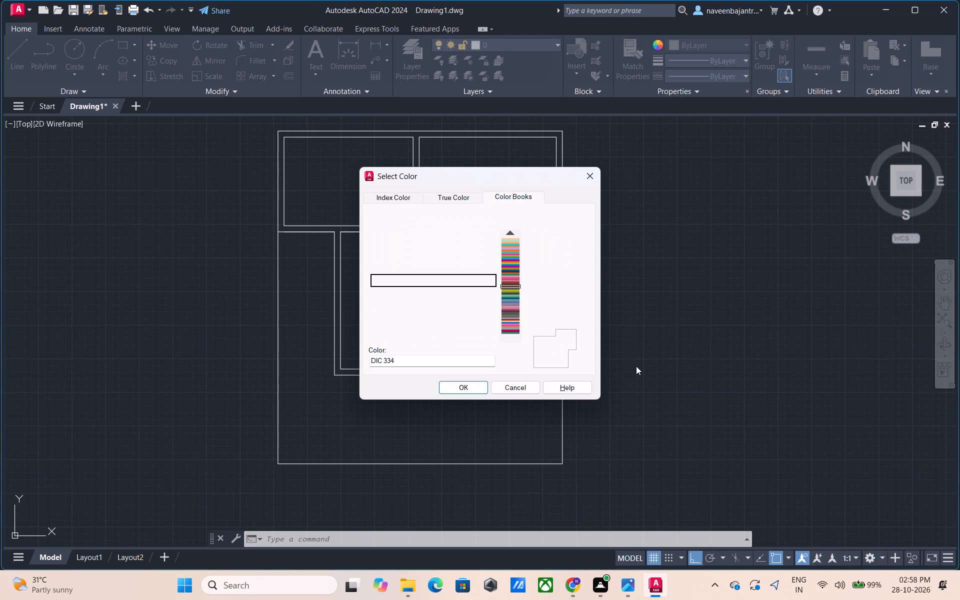
{"action": "key", "text": "Down"}
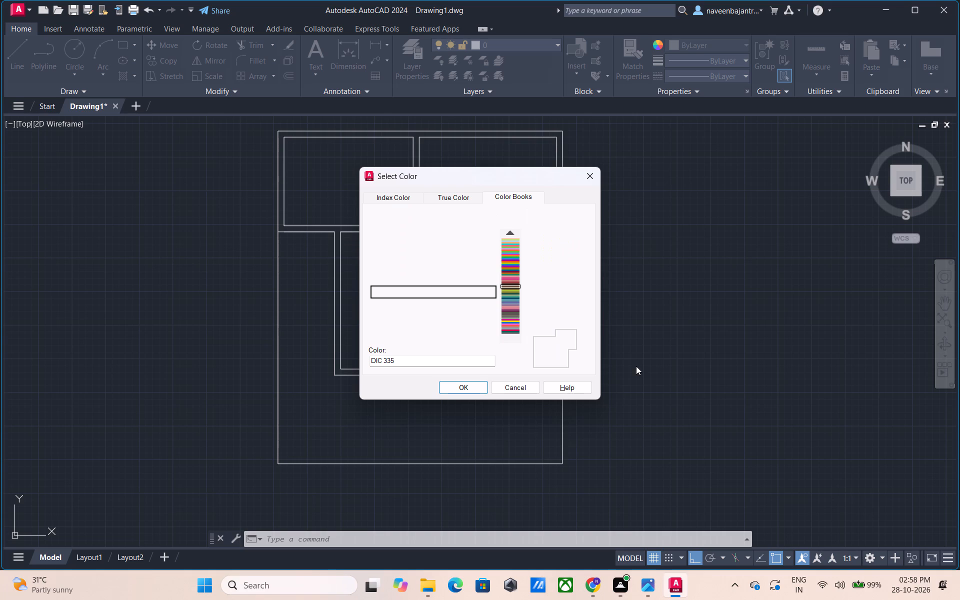
{"action": "key", "text": "Down"}
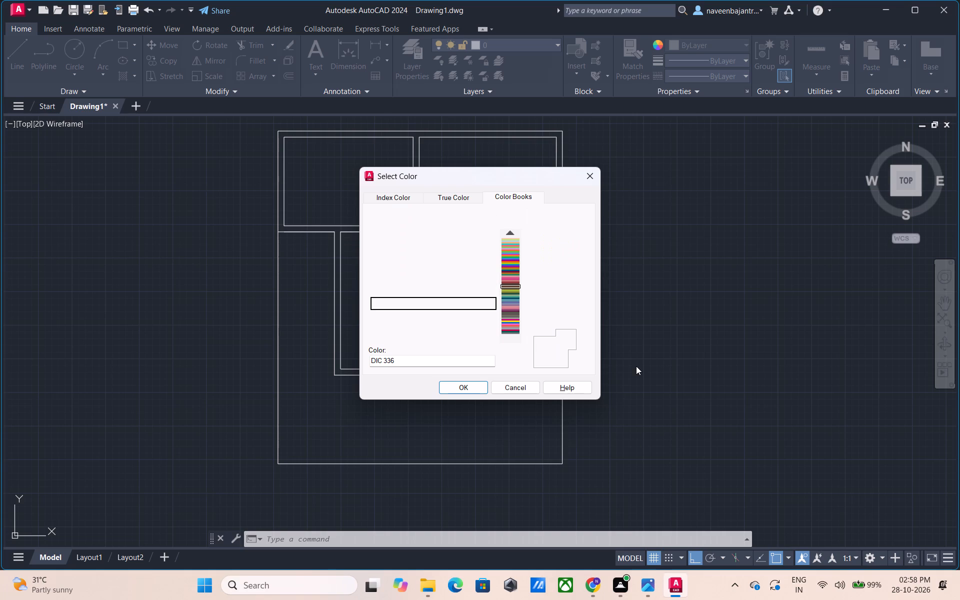
{"action": "key", "text": "Down"}
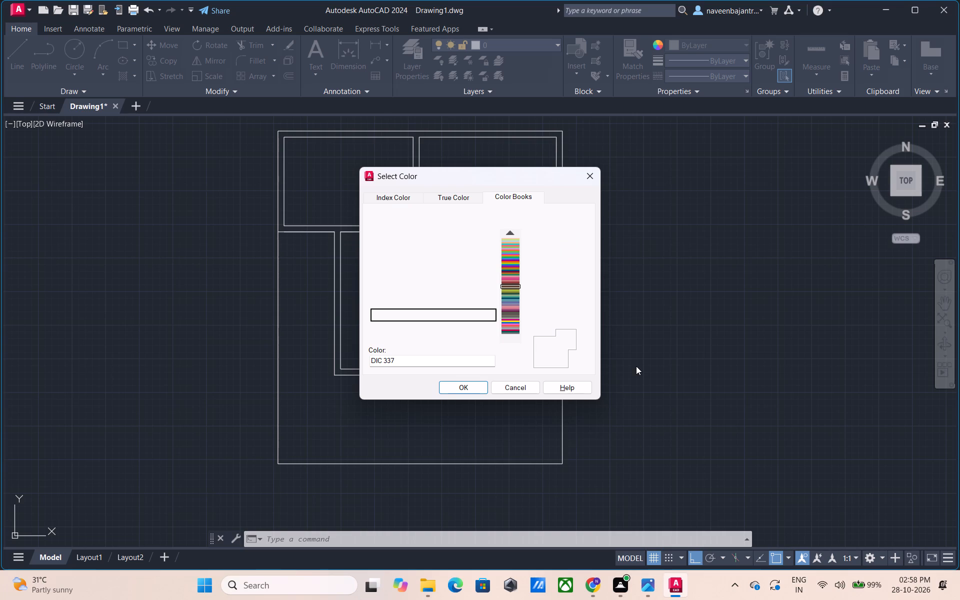
{"action": "key", "text": "Down"}
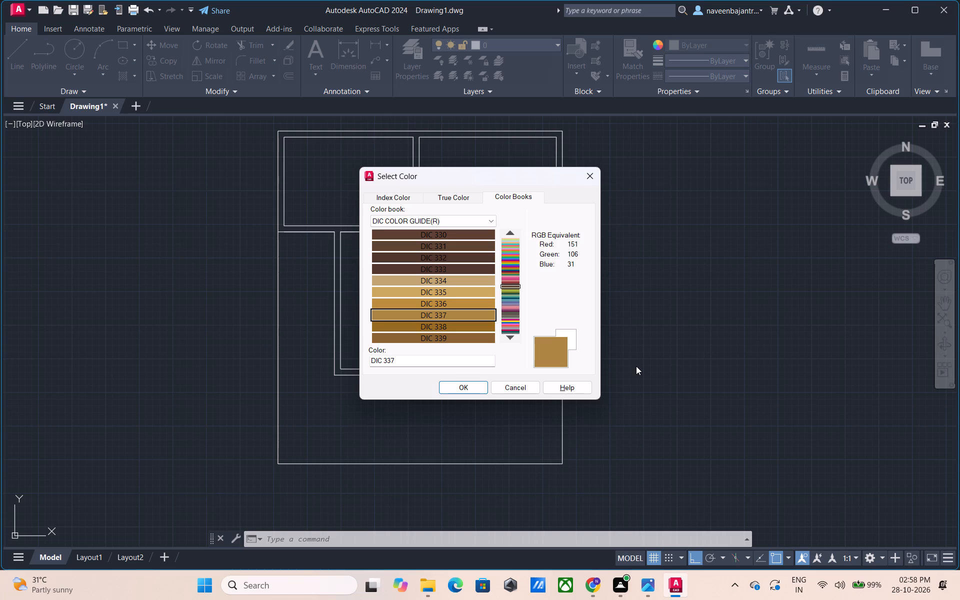
{"action": "key", "text": "Down"}
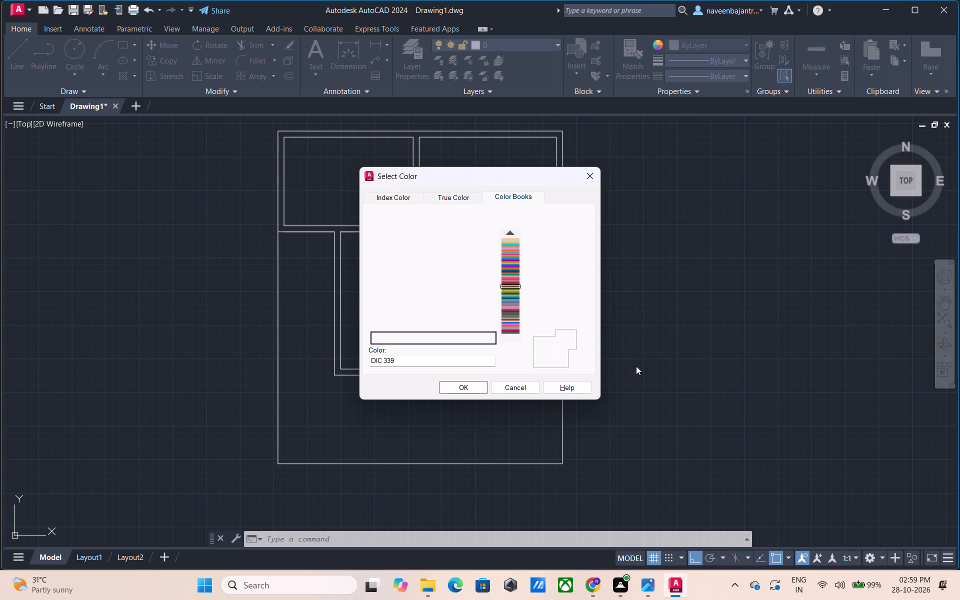
{"action": "key", "text": "Down"}
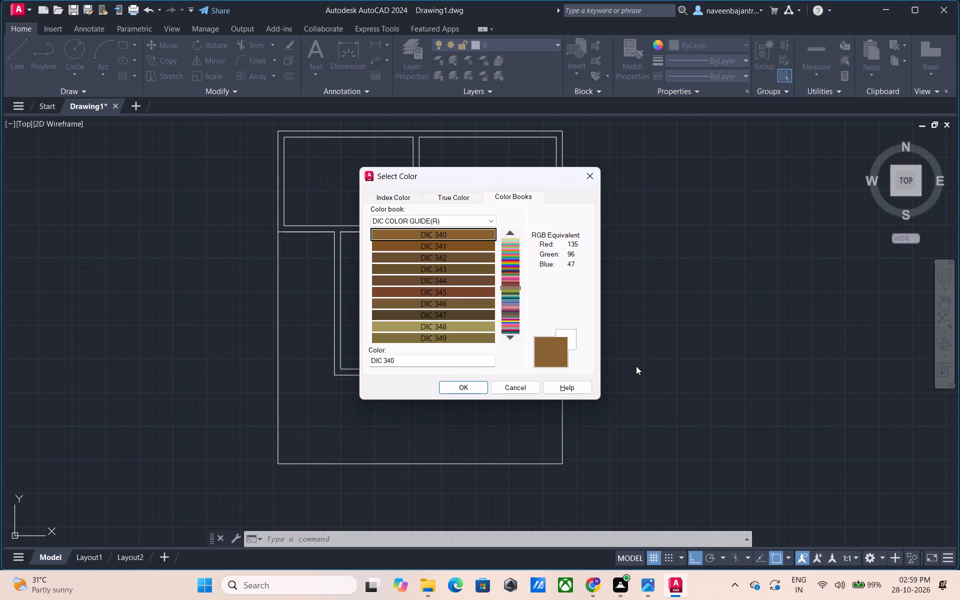
{"action": "key", "text": "Down"}
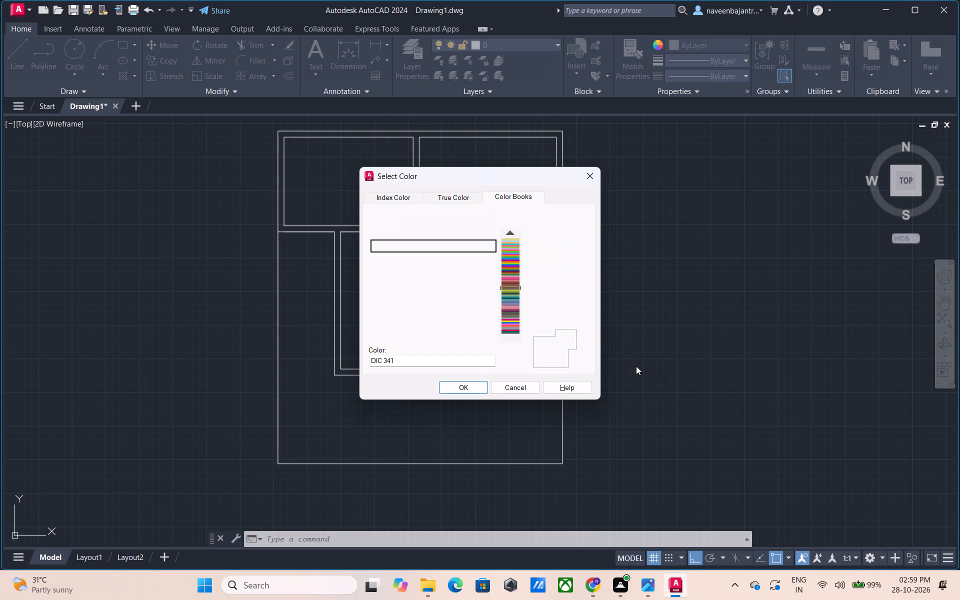
{"action": "key", "text": "Down"}
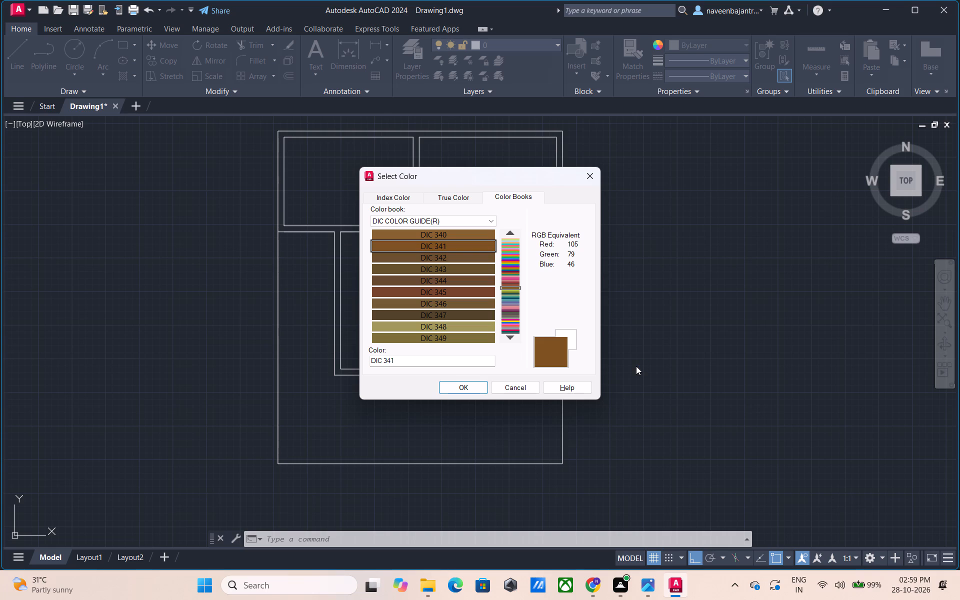
{"action": "key", "text": "Down"}
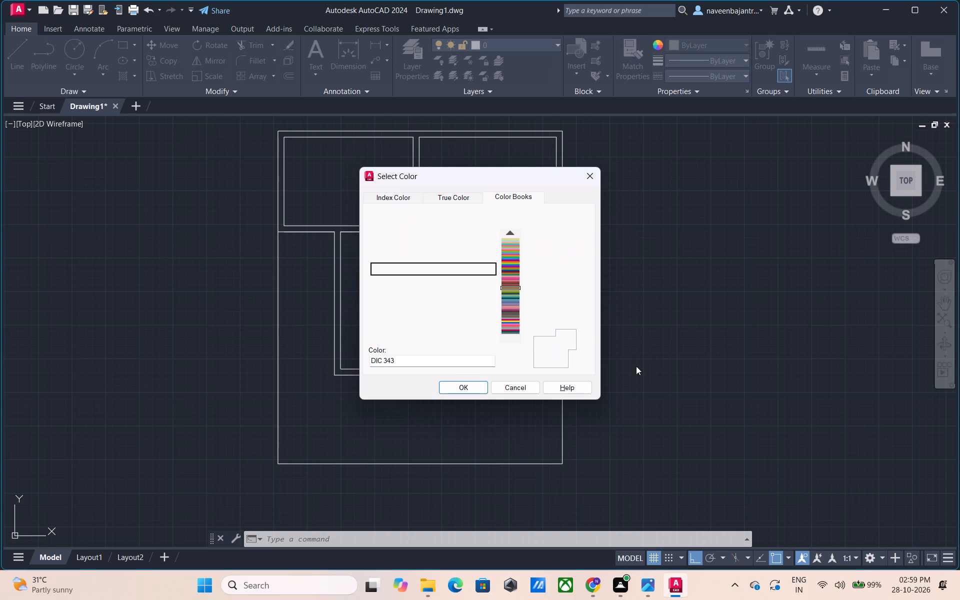
{"action": "key", "text": "Down"}
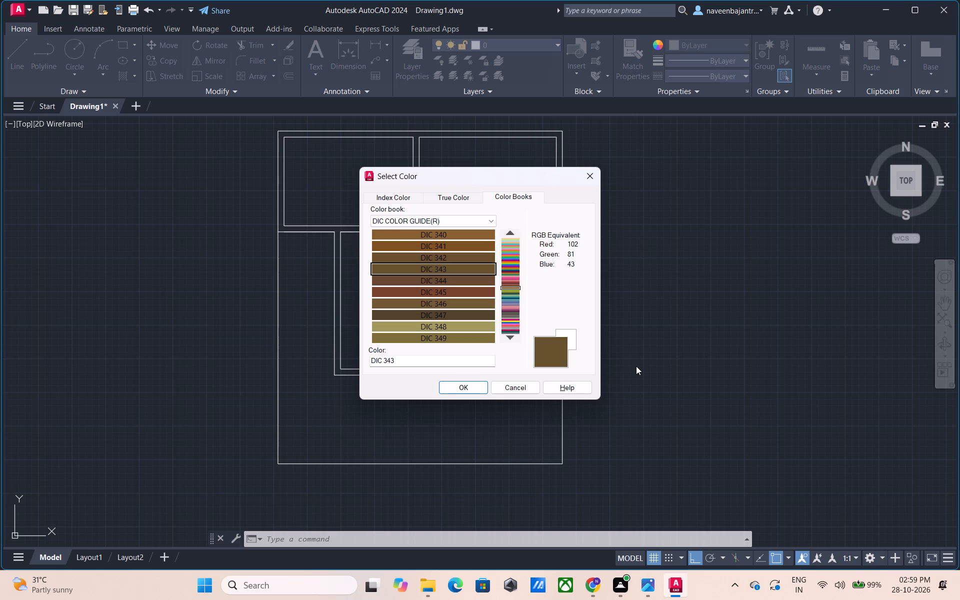
{"action": "key", "text": "Down"}
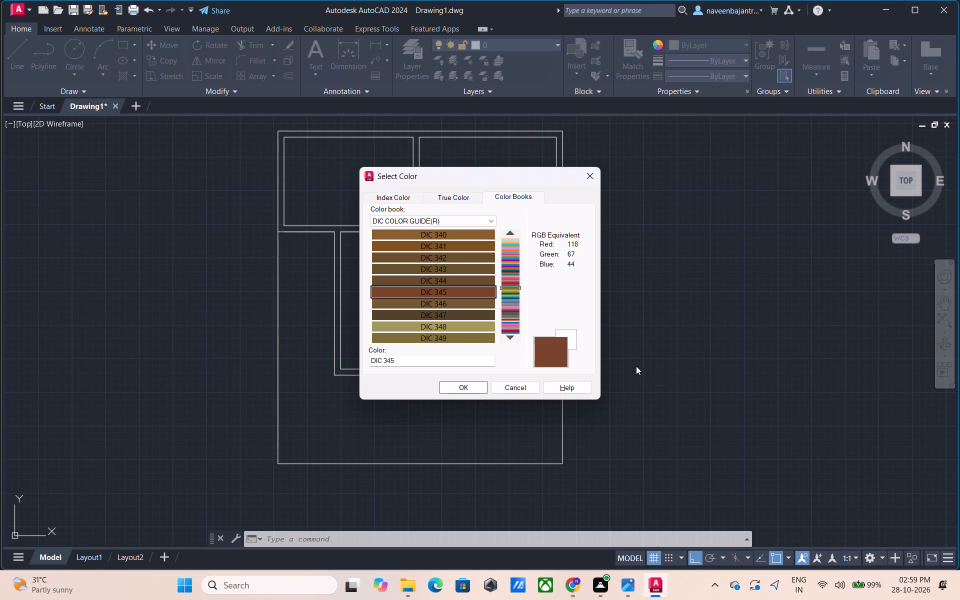
{"action": "key", "text": "Down"}
{"action": "key", "text": "Down"}
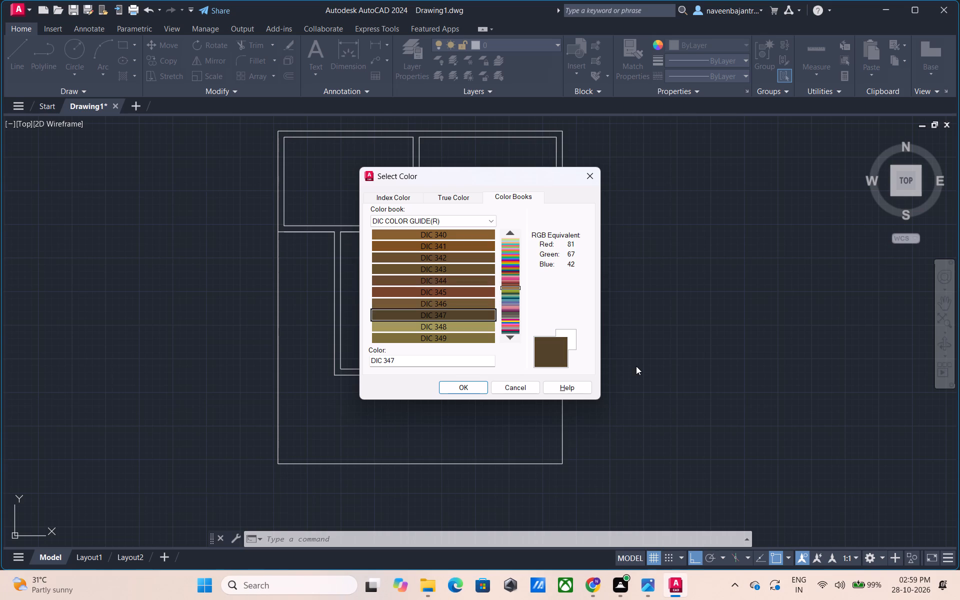
{"action": "key", "text": "Down"}
{"action": "key", "text": "Down"}
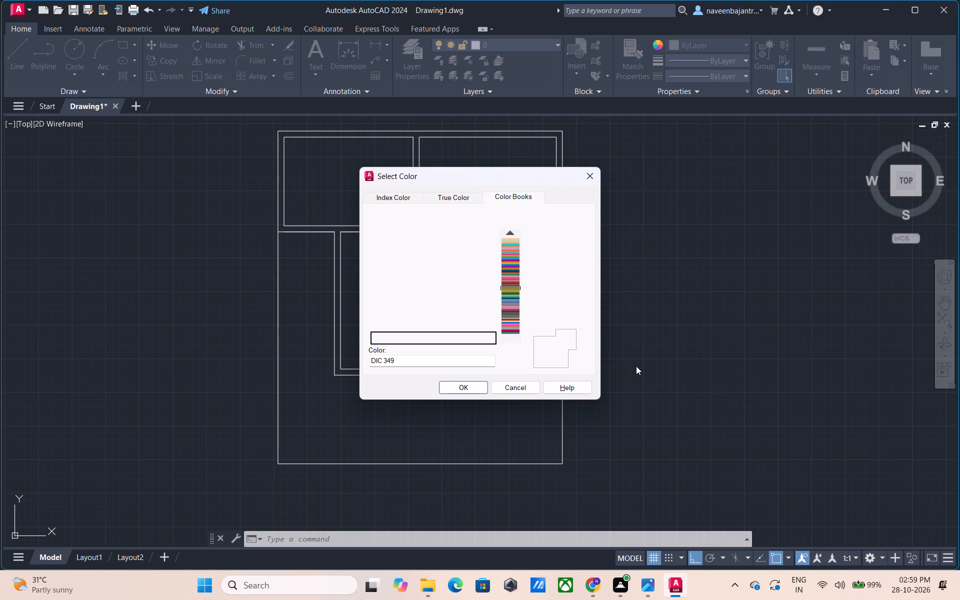
{"action": "key", "text": "Down"}
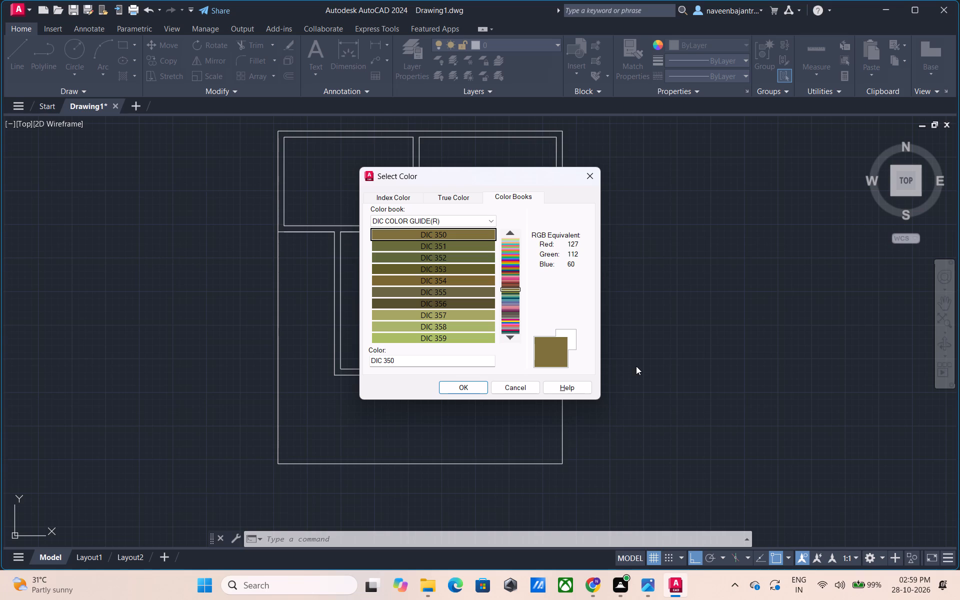
{"action": "key", "text": "Down"}
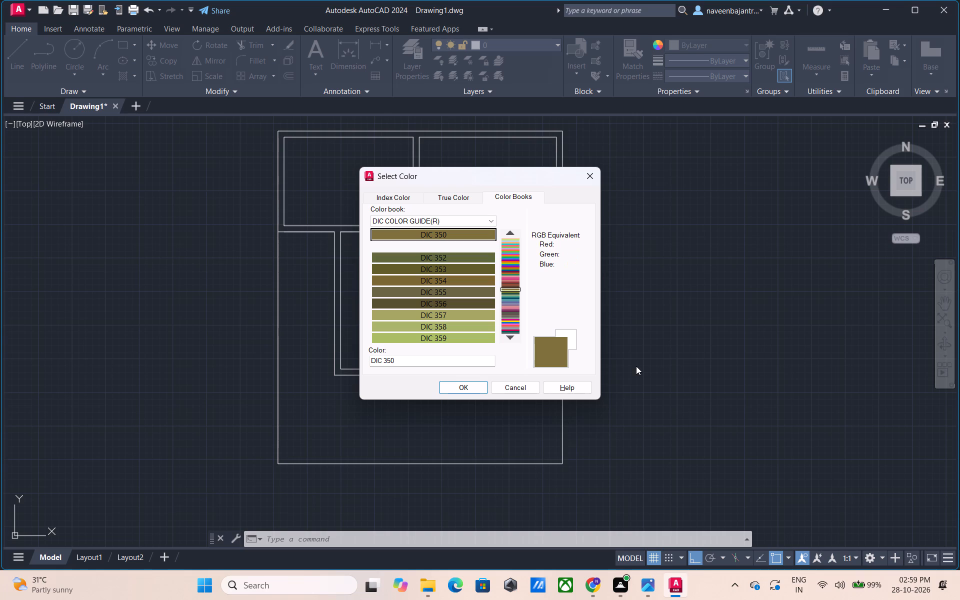
{"action": "key", "text": "Down"}
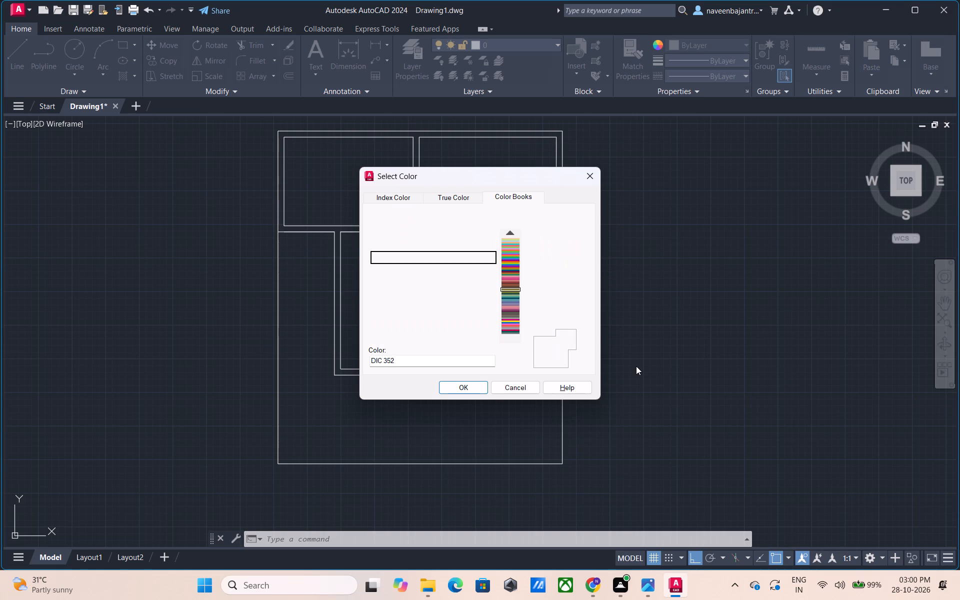
{"action": "key", "text": "Down"}
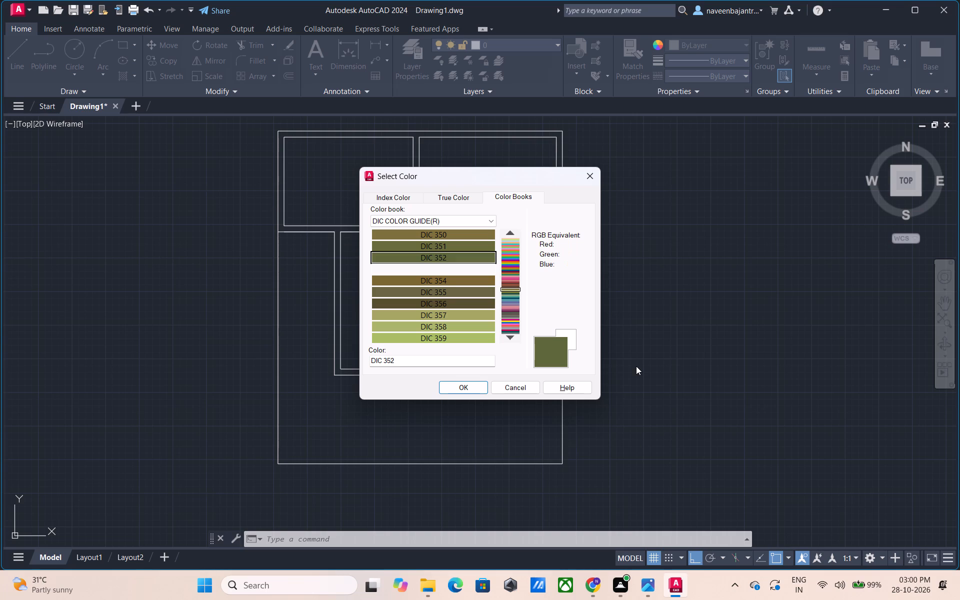
{"action": "key", "text": "Down"}
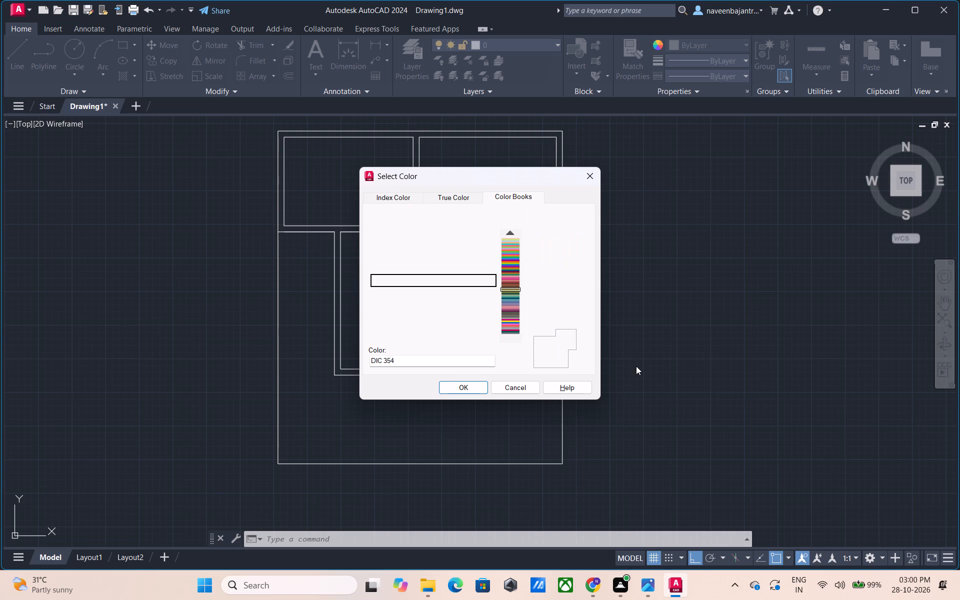
{"action": "key", "text": "Down"}
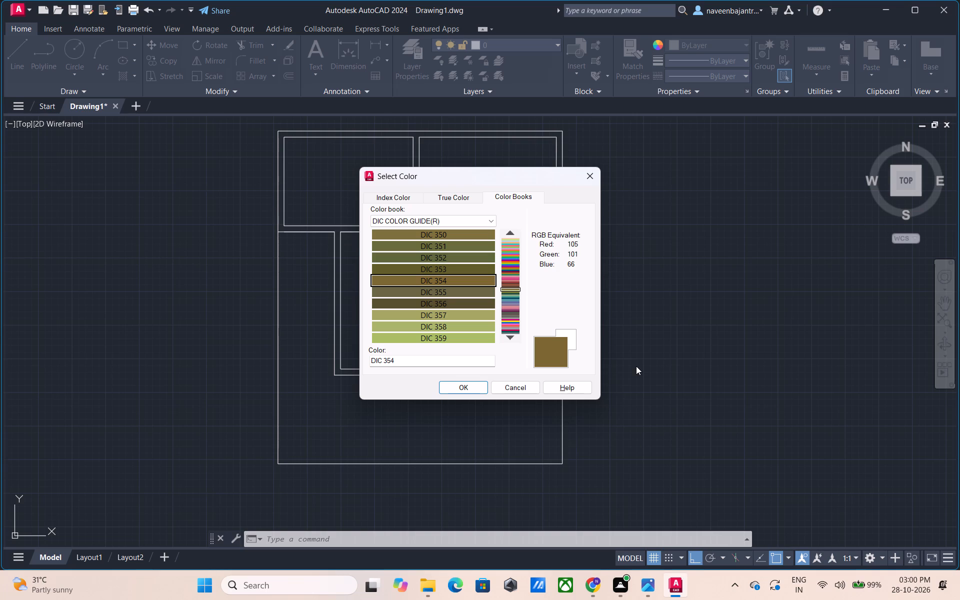
{"action": "key", "text": "Down"}
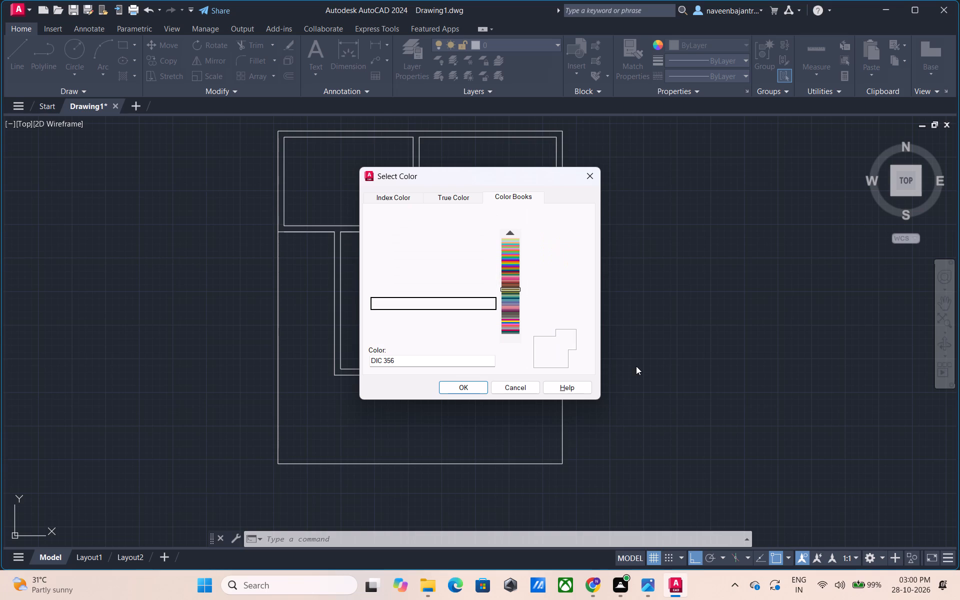
{"action": "key", "text": "Down"}
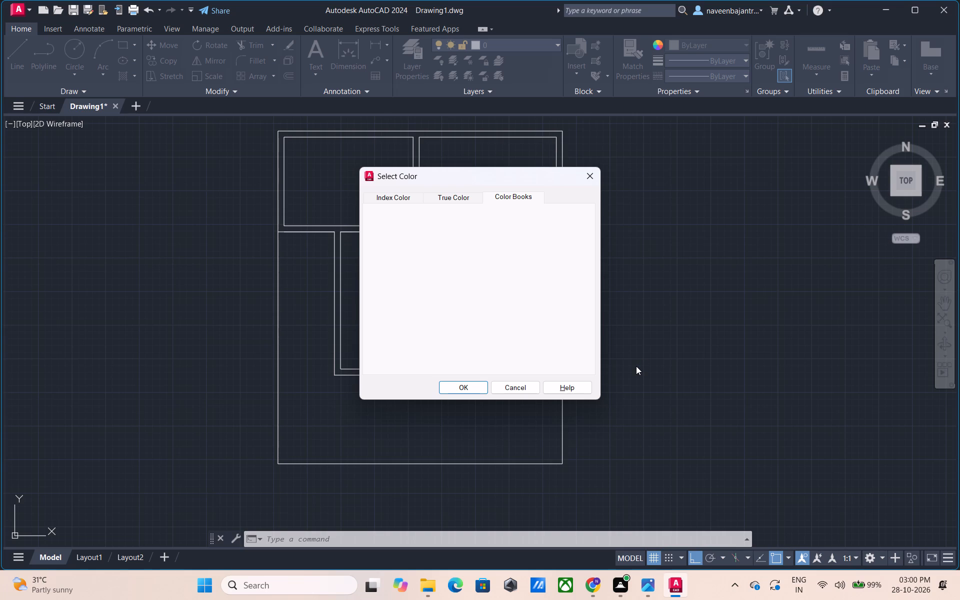
{"action": "key", "text": "Down"}
{"action": "key", "text": "Down"}
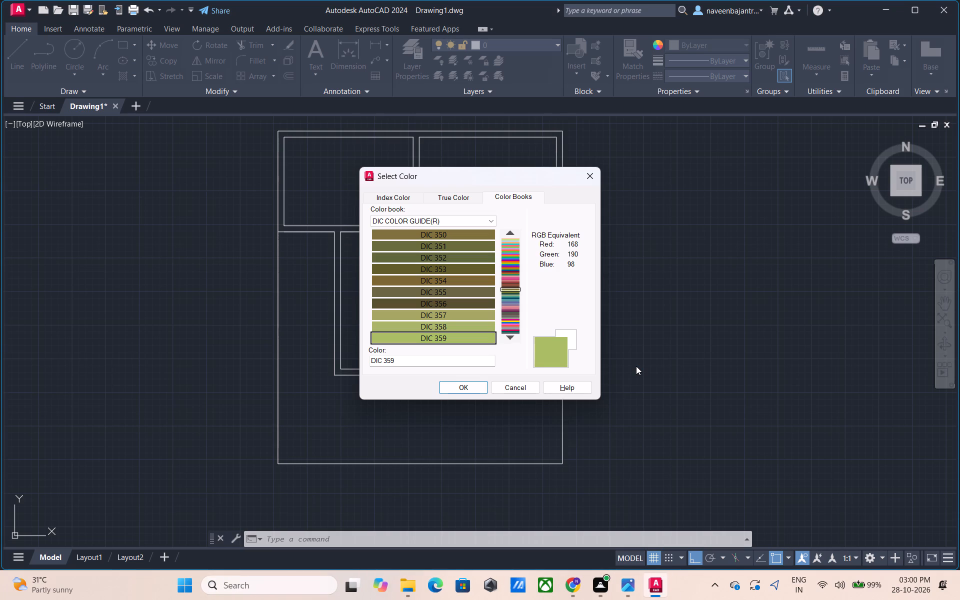
{"action": "key", "text": "Down"}
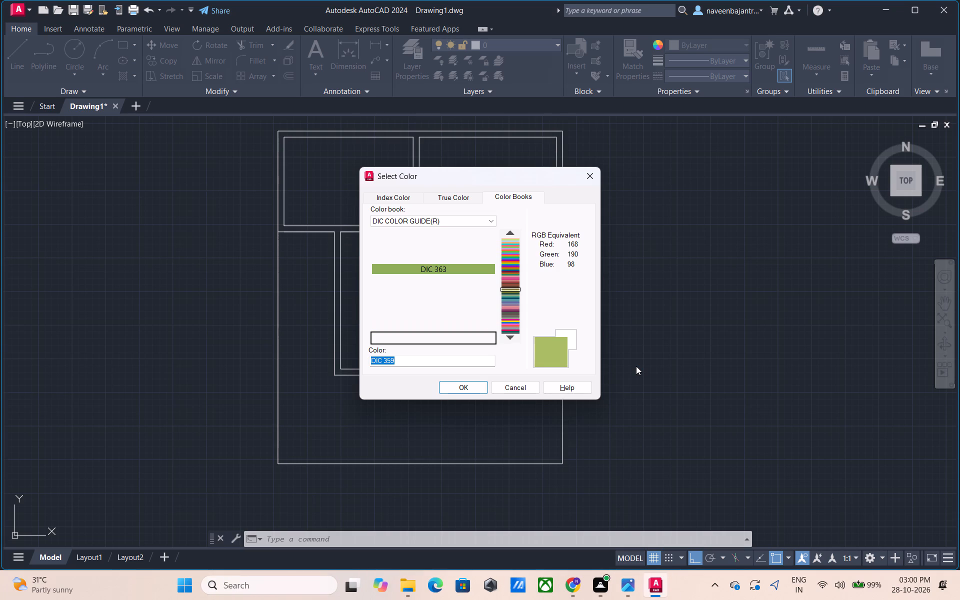
{"action": "key", "text": "Down"}
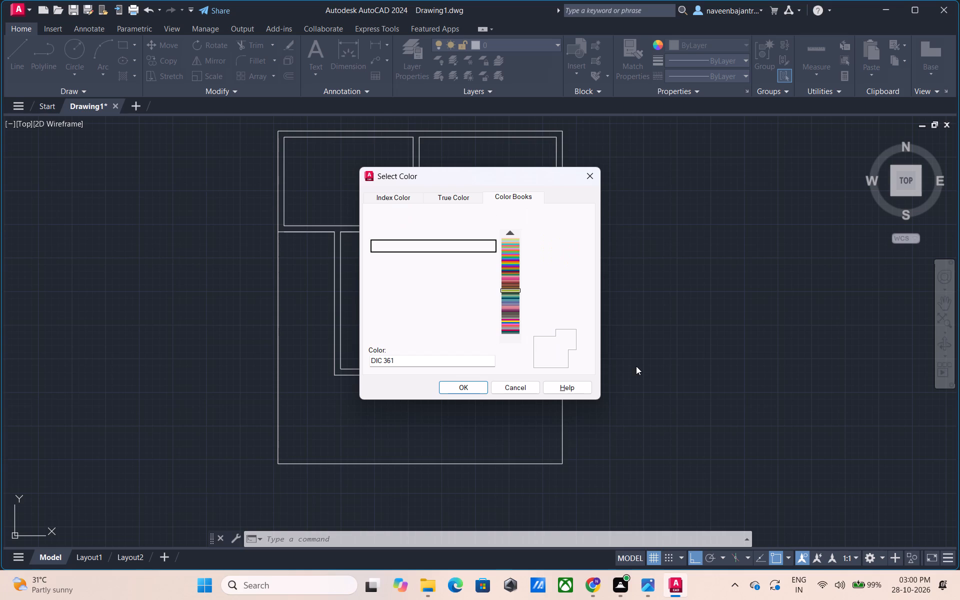
{"action": "key", "text": "Down"}
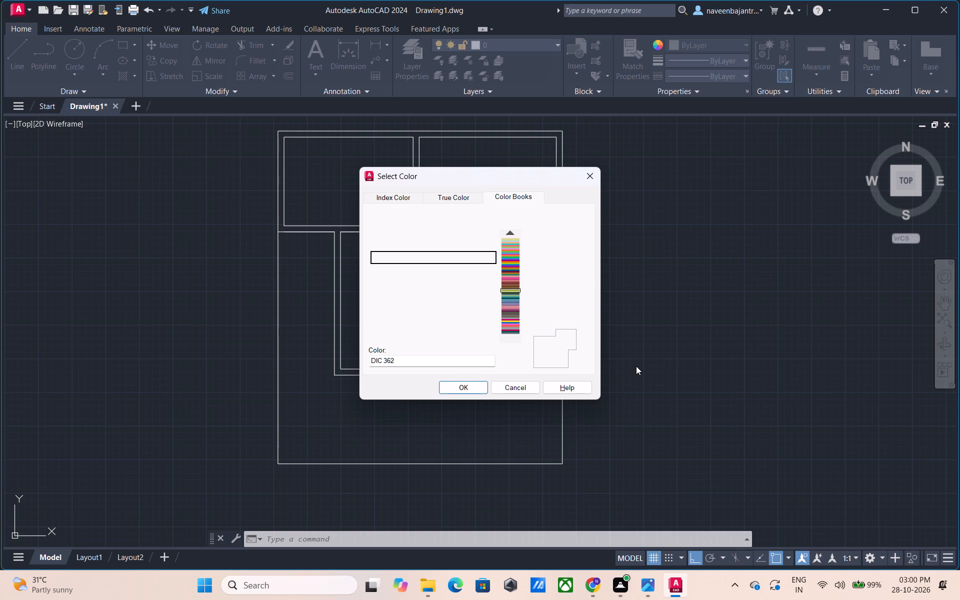
{"action": "key", "text": "Down"}
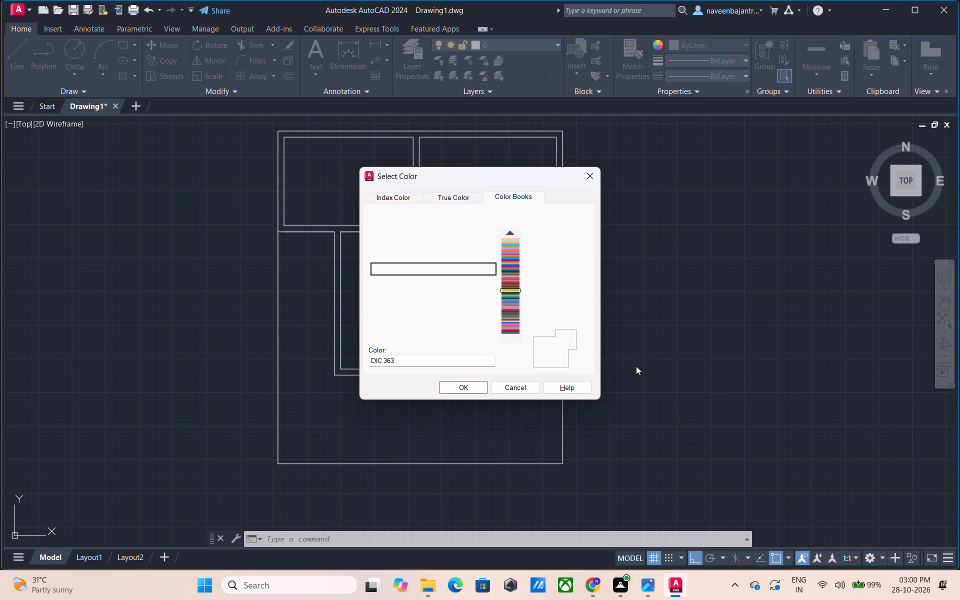
{"action": "key", "text": "Down"}
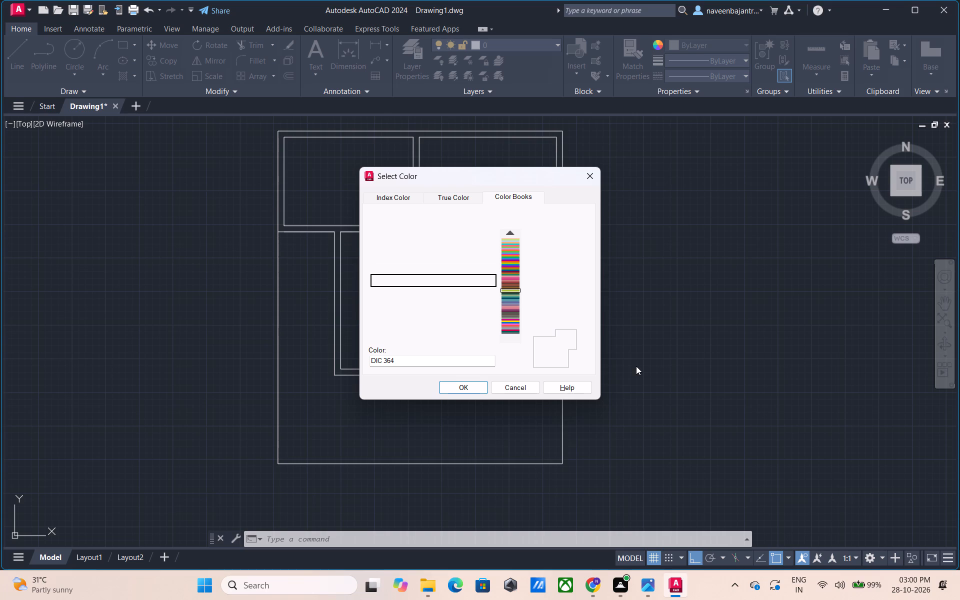
{"action": "key", "text": "Down"}
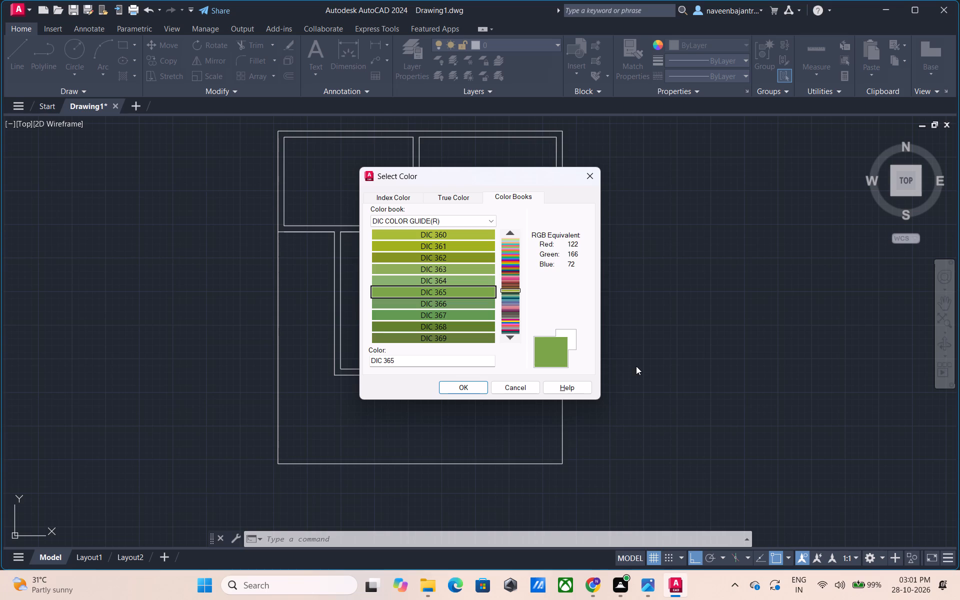
{"action": "key", "text": "Down"}
{"action": "key", "text": "Down"}
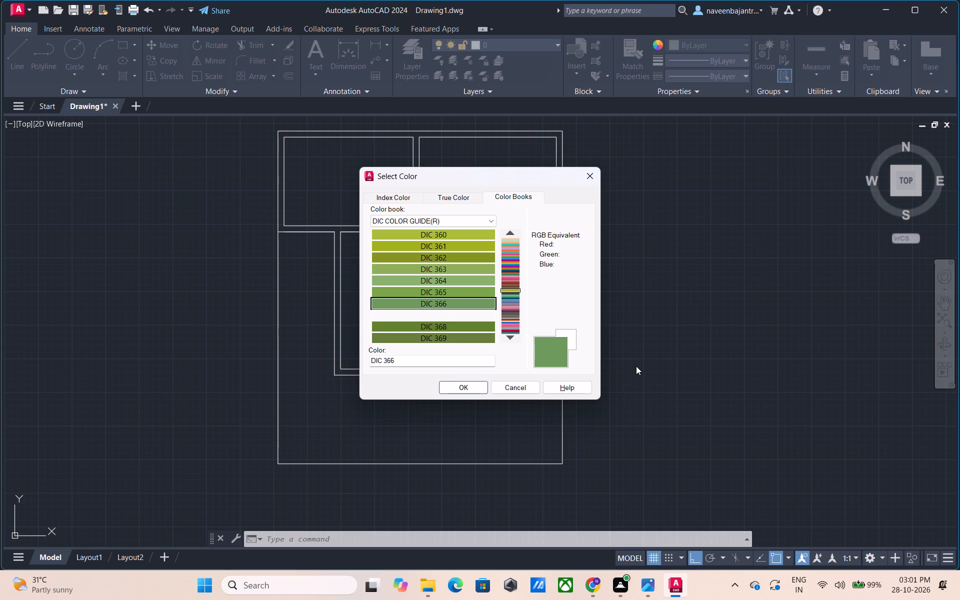
{"action": "key", "text": "Down"}
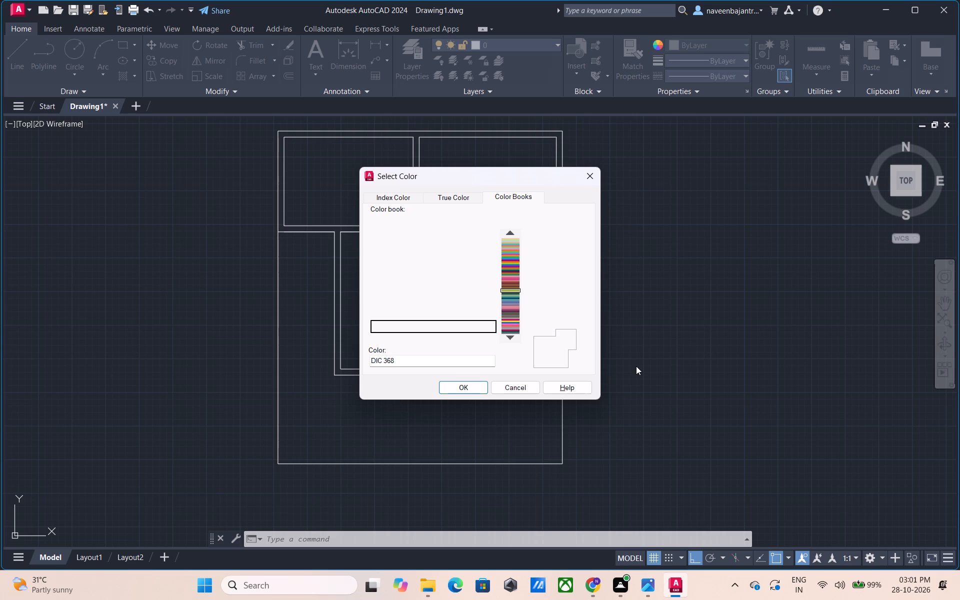
{"action": "key", "text": "Down"}
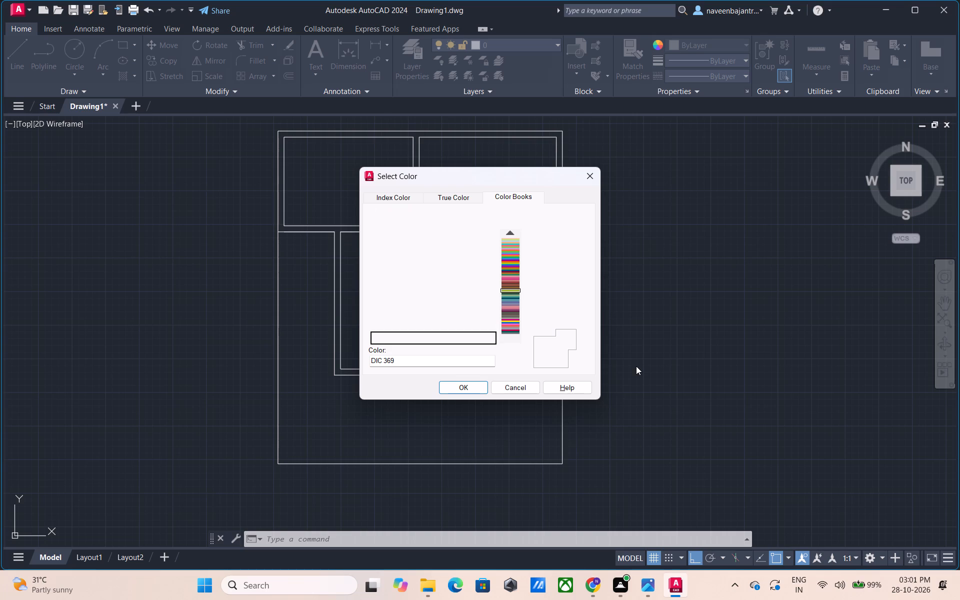
Look through the DIC COLOR GUIDE(R) swatches one by one, from olive DIC 370 through the greens to DIC 392.
{"action": "key", "text": "Down"}
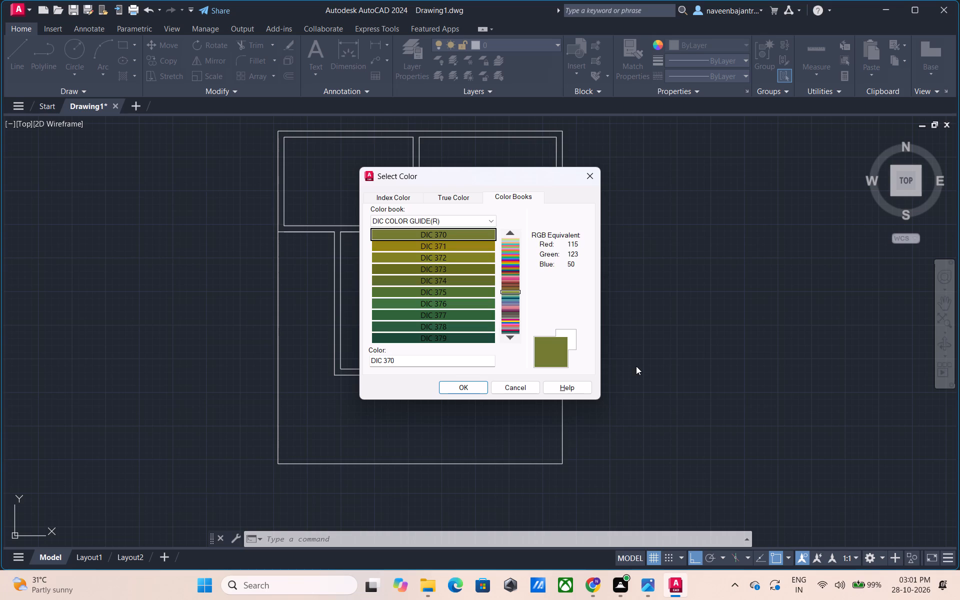
{"action": "key", "text": "Down"}
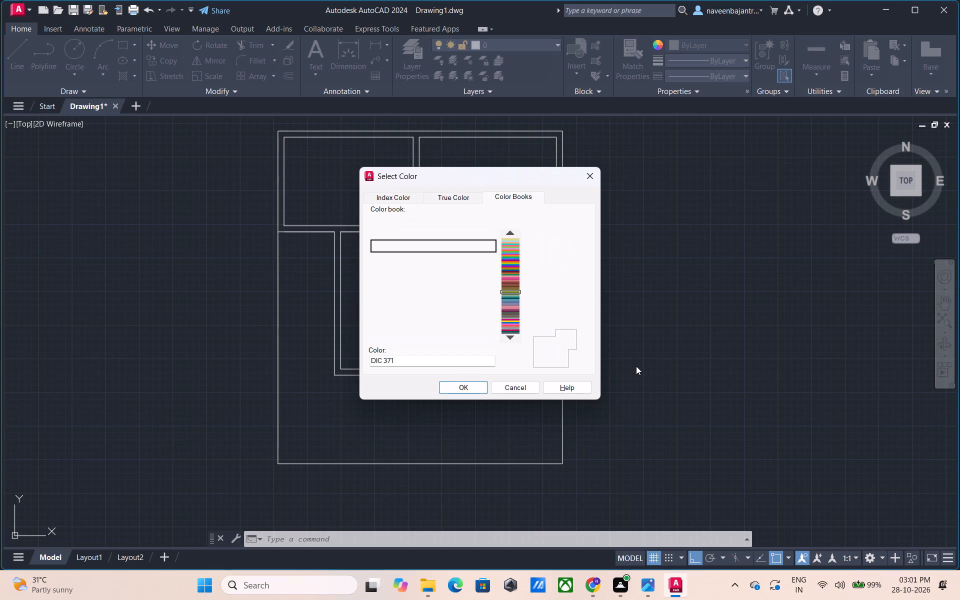
{"action": "key", "text": "Down"}
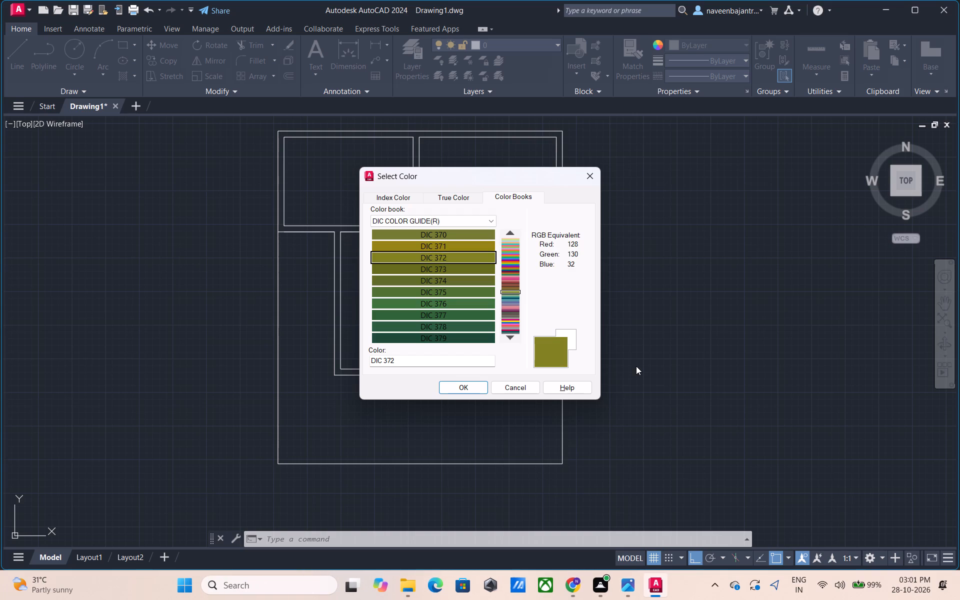
{"action": "key", "text": "Down"}
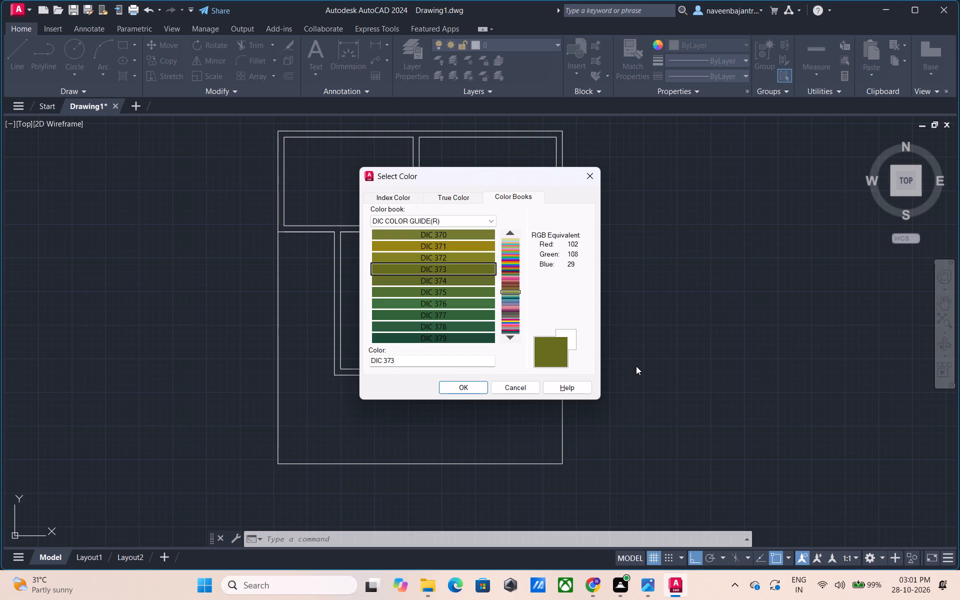
{"action": "key", "text": "Down"}
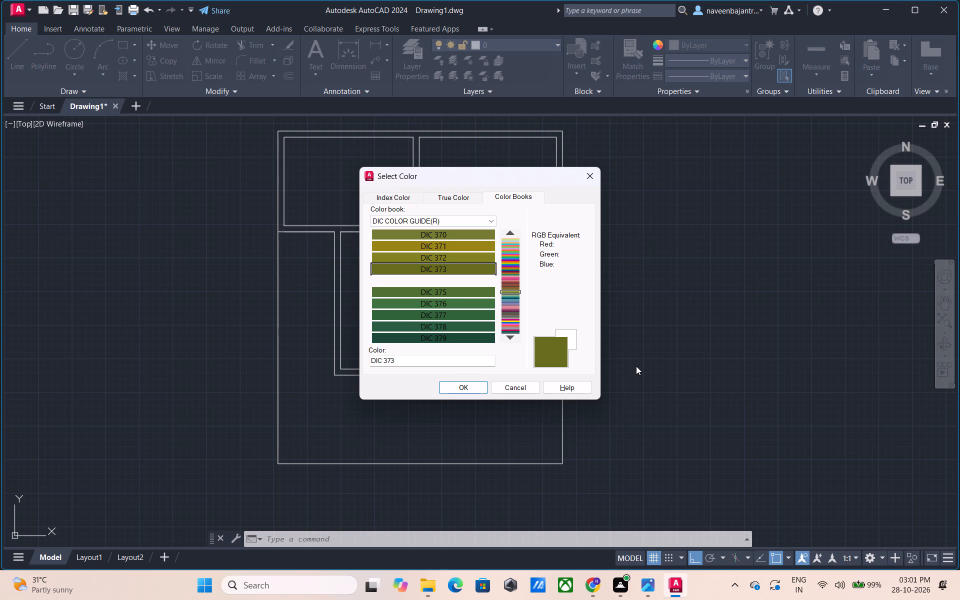
{"action": "key", "text": "Down"}
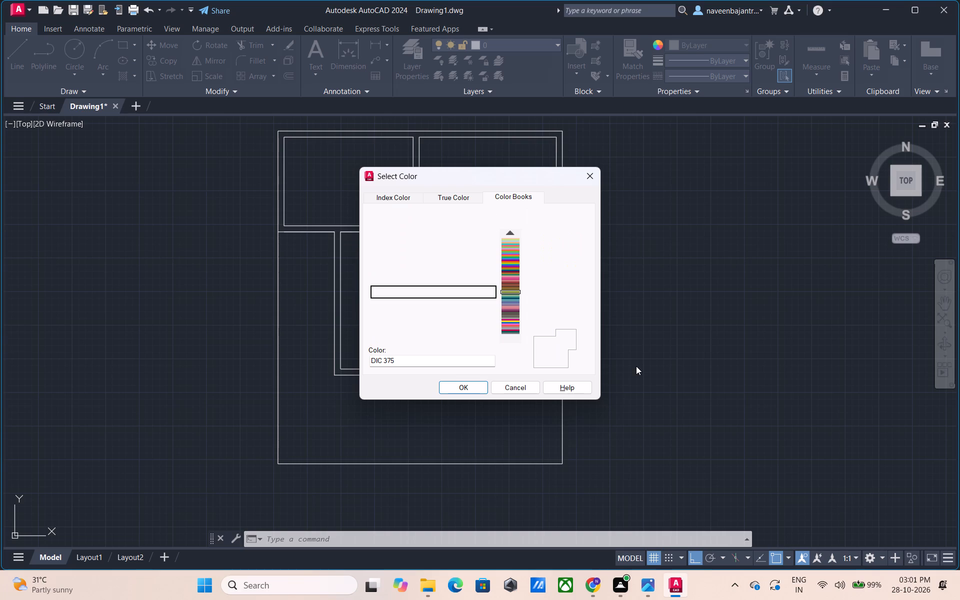
{"action": "key", "text": "Down"}
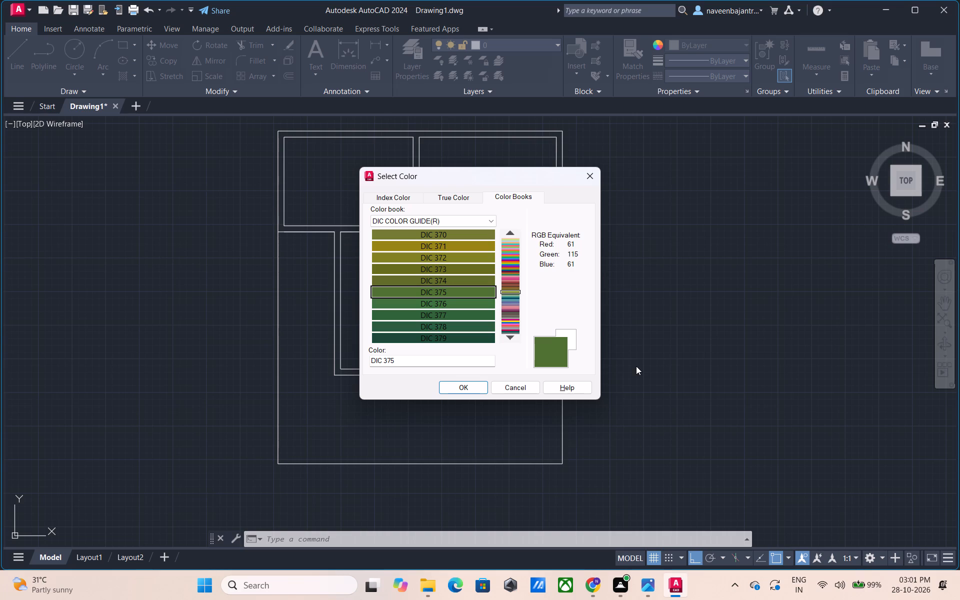
{"action": "key", "text": "Down"}
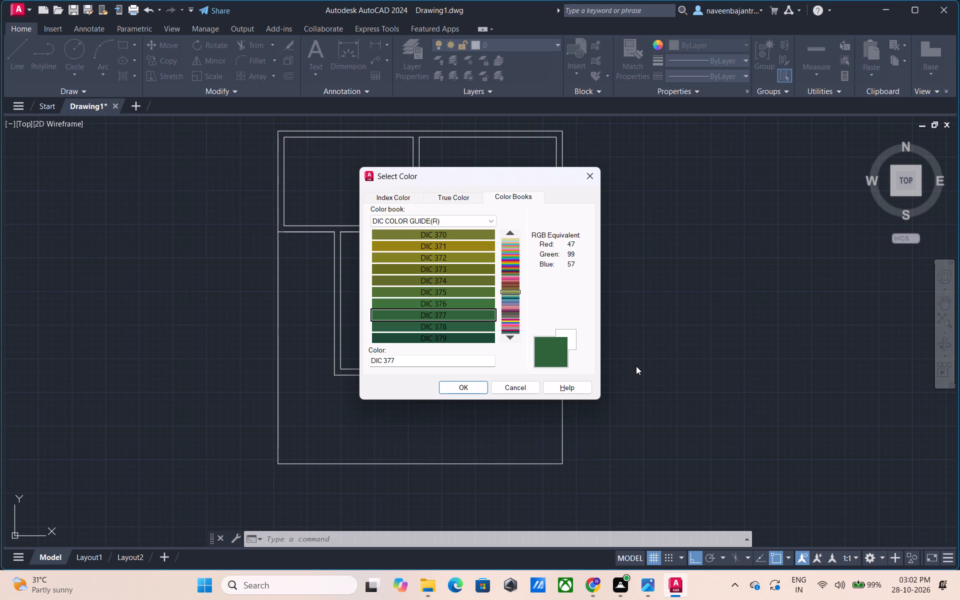
{"action": "key", "text": "Down"}
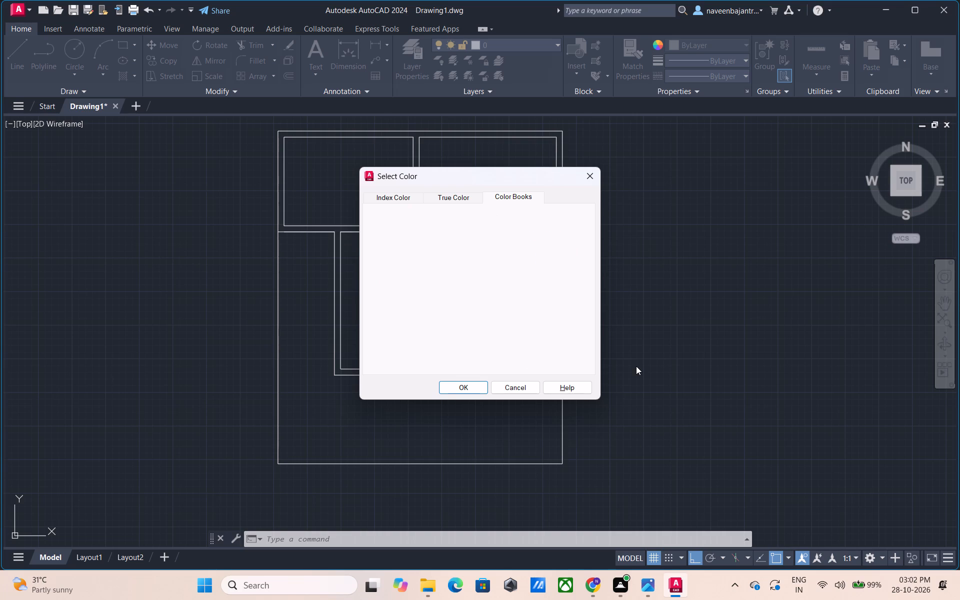
{"action": "key", "text": "Down"}
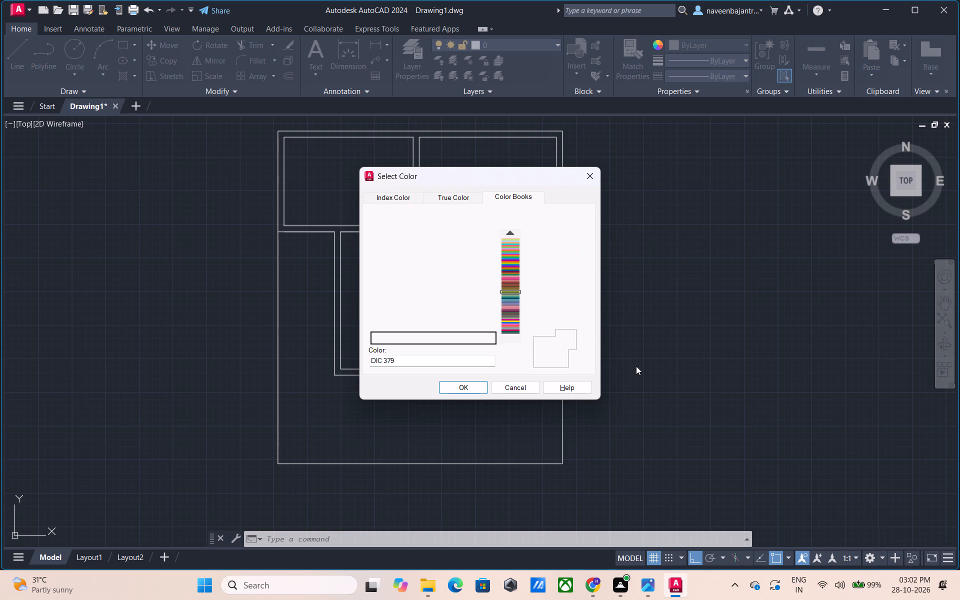
{"action": "key", "text": "Down"}
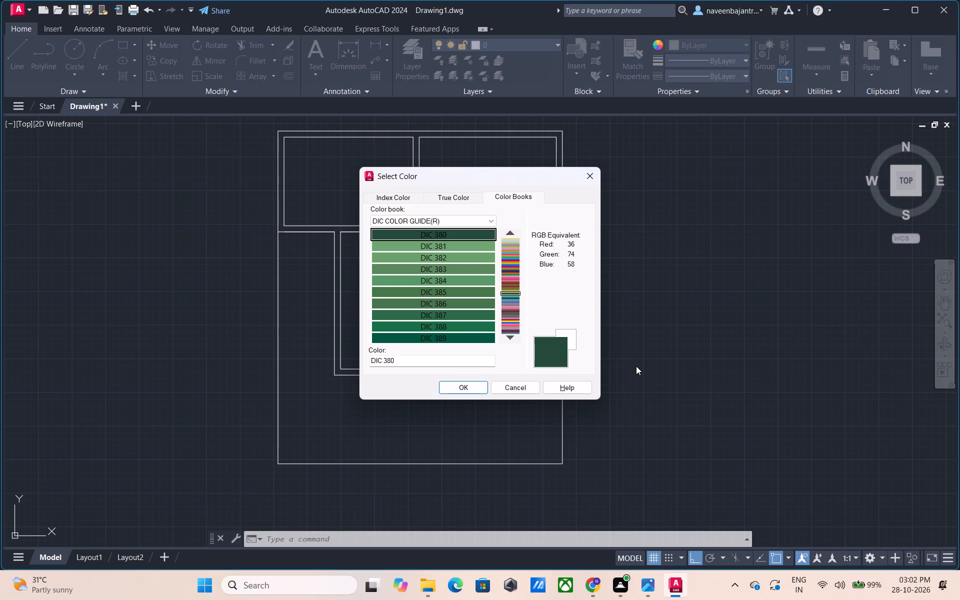
{"action": "key", "text": "Down"}
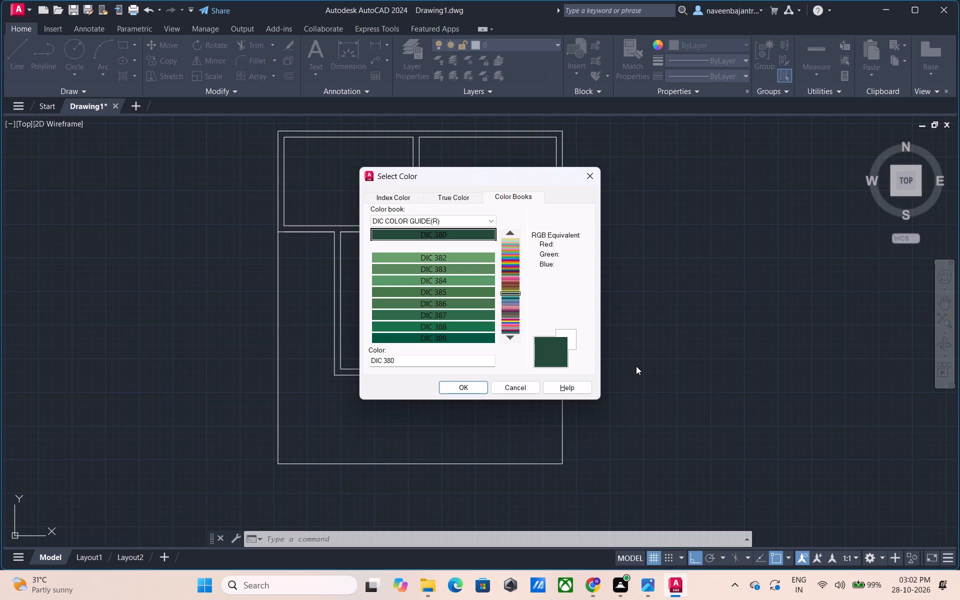
{"action": "key", "text": "Down"}
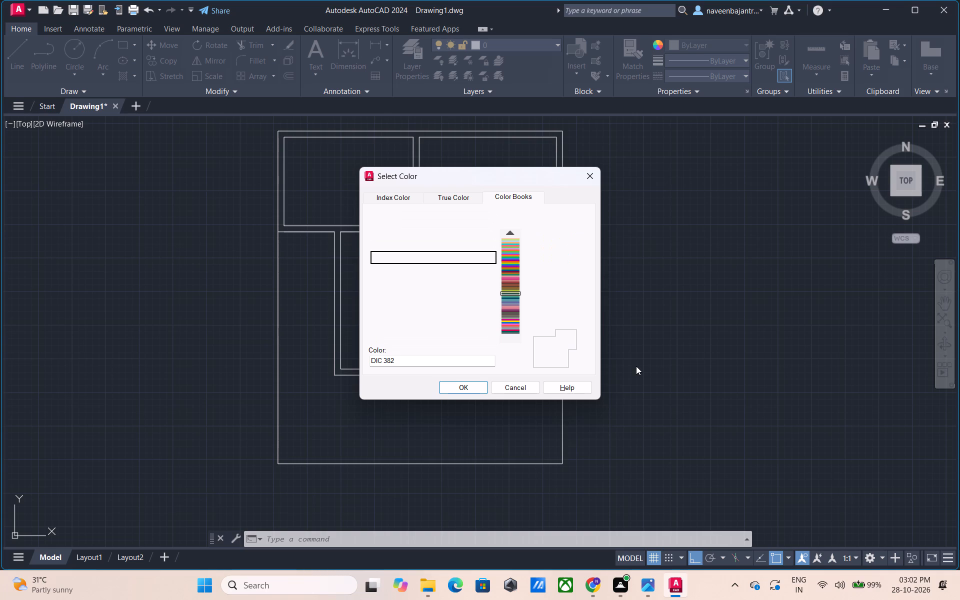
{"action": "key", "text": "Down"}
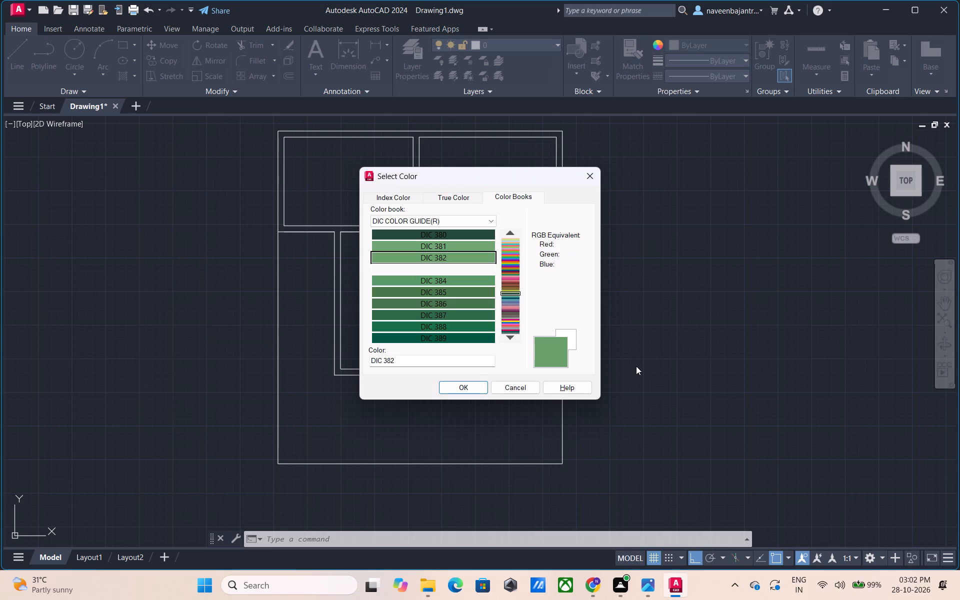
{"action": "key", "text": "Down"}
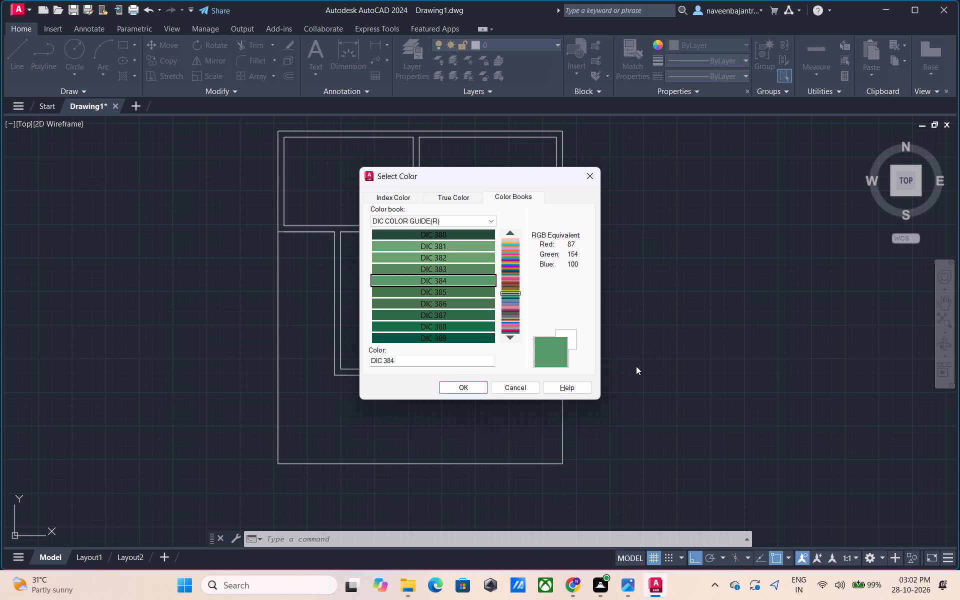
{"action": "key", "text": "Down"}
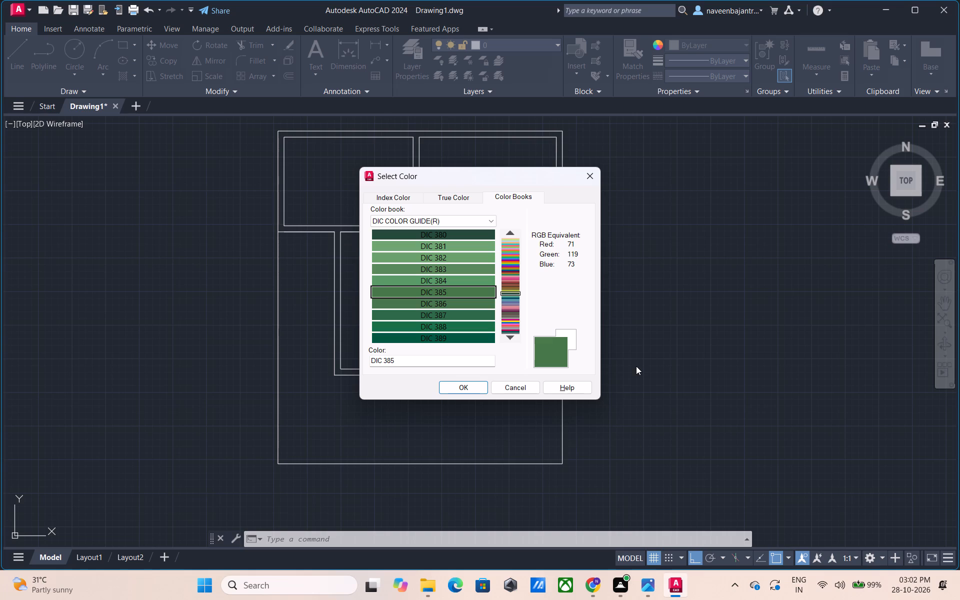
{"action": "key", "text": "Down"}
{"action": "key", "text": "Down"}
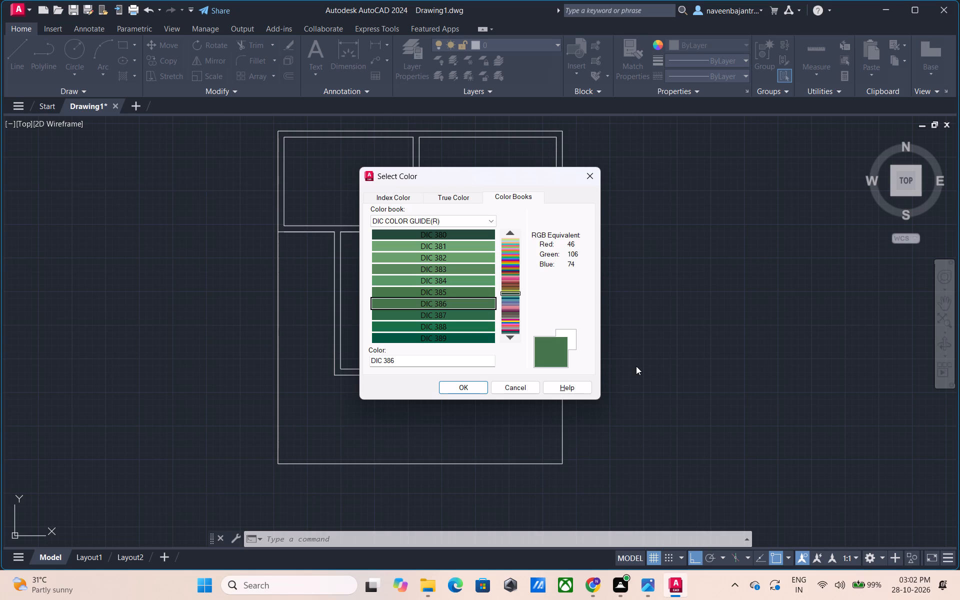
{"action": "key", "text": "Down"}
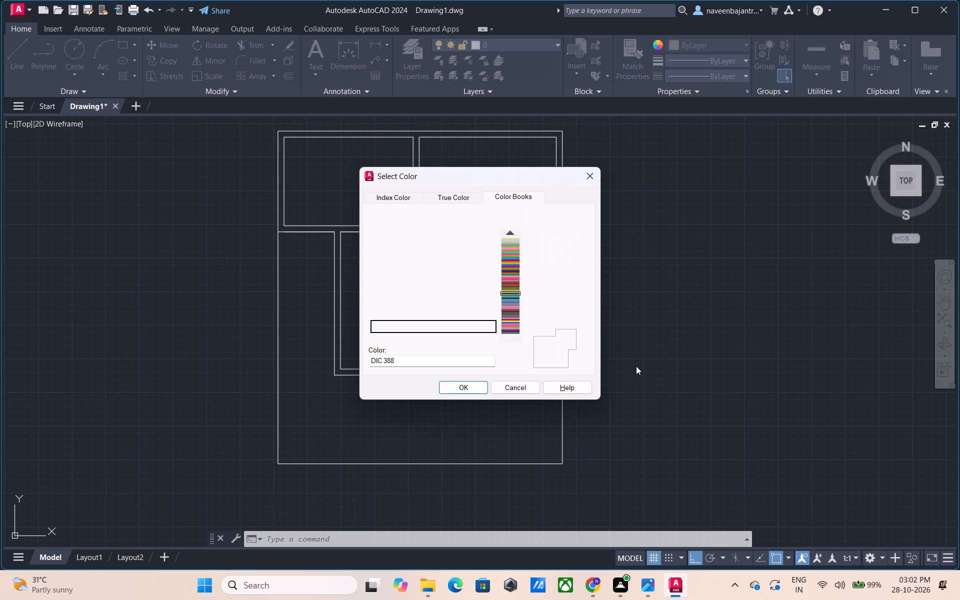
{"action": "key", "text": "Down"}
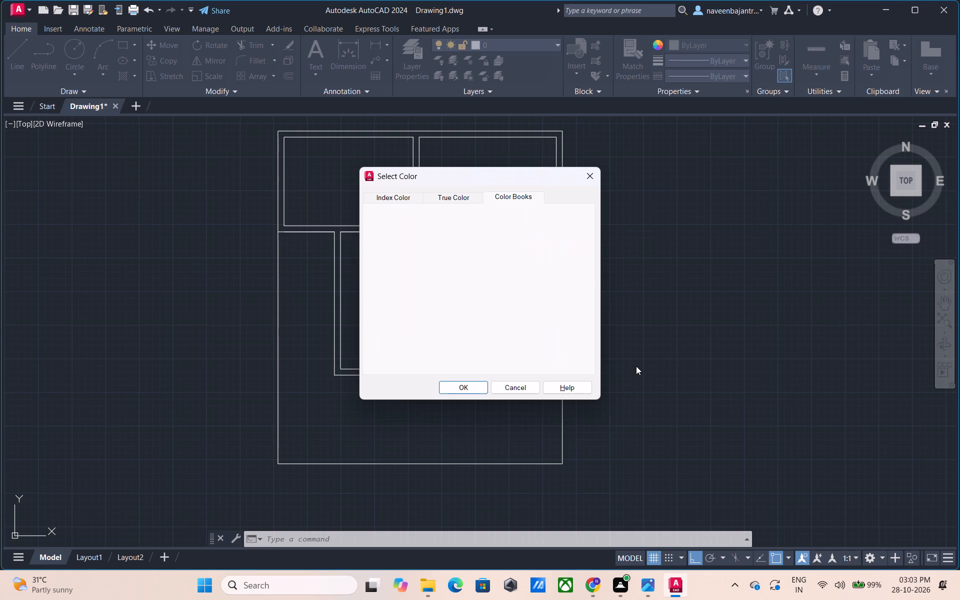
{"action": "key", "text": "Down"}
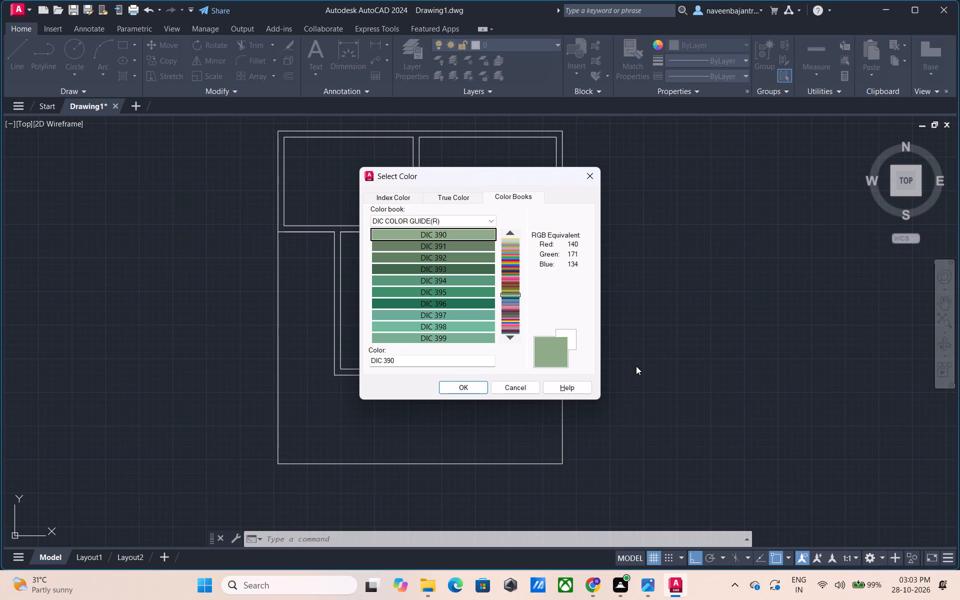
{"action": "key", "text": "Down"}
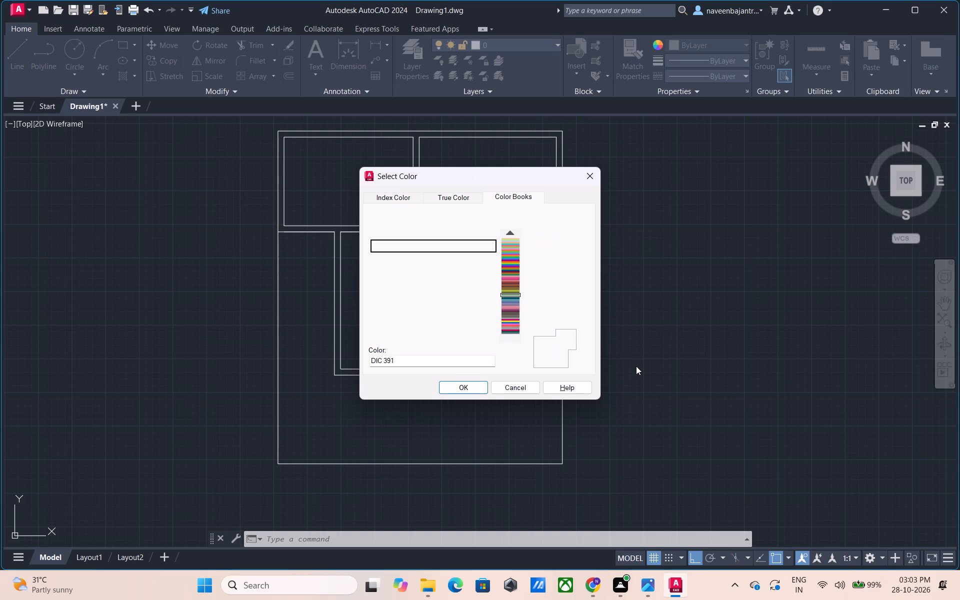
{"action": "key", "text": "Down"}
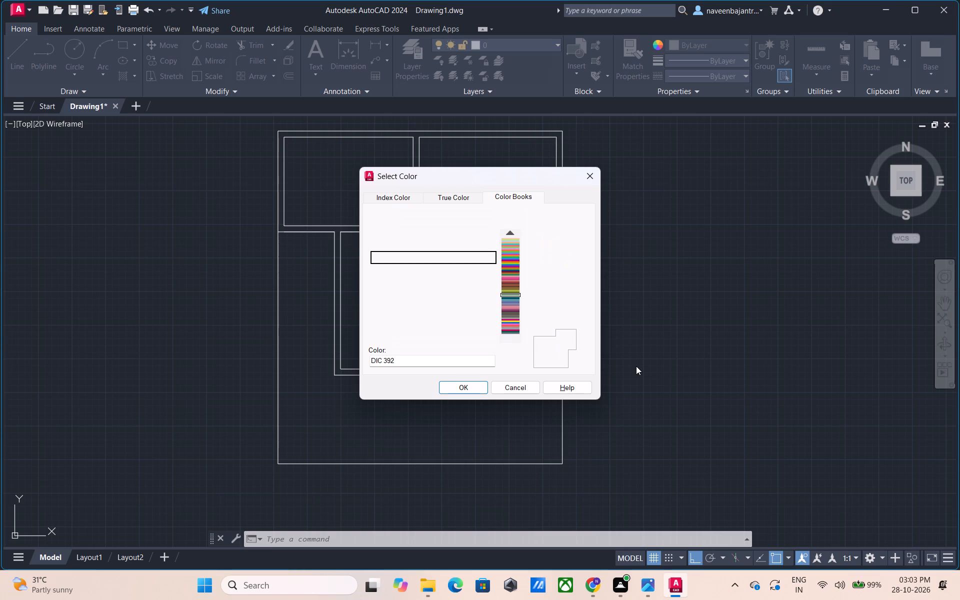
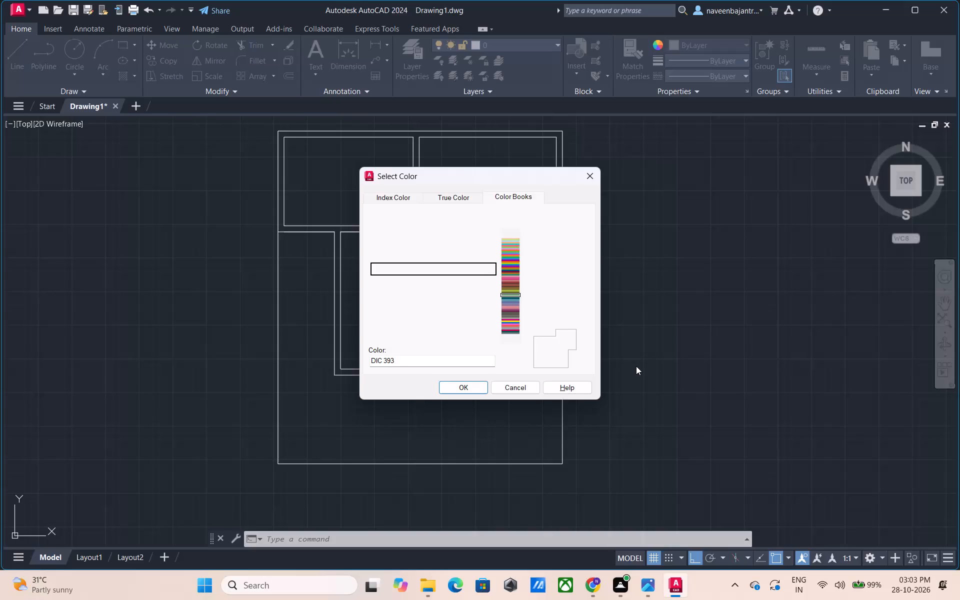
Look through the DIC COLOR GUIDE(R) swatches one by one, from green DIC 394 through the teals to dark blue-green DIC 410.
{"action": "key", "text": "Down"}
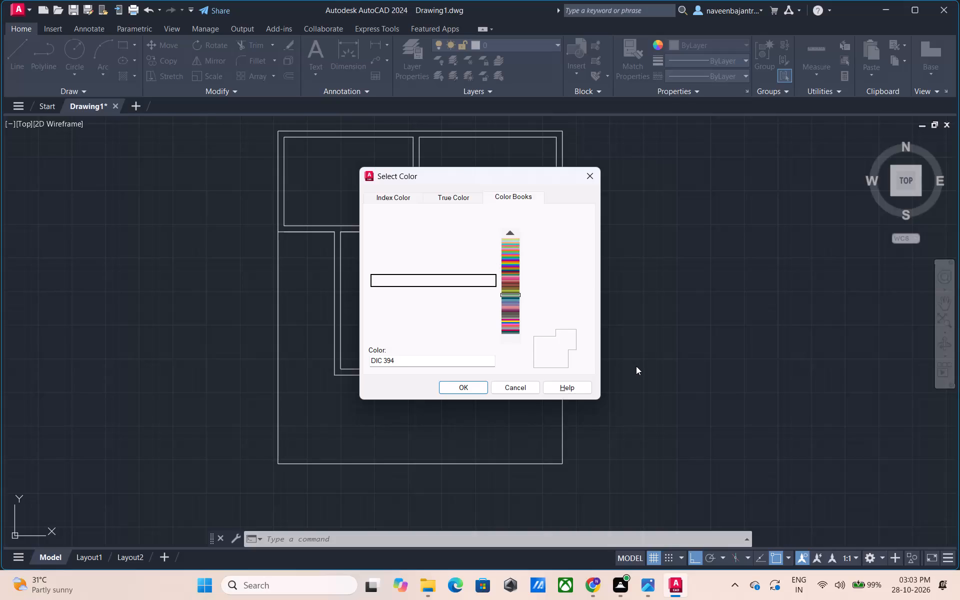
{"action": "key", "text": "Down"}
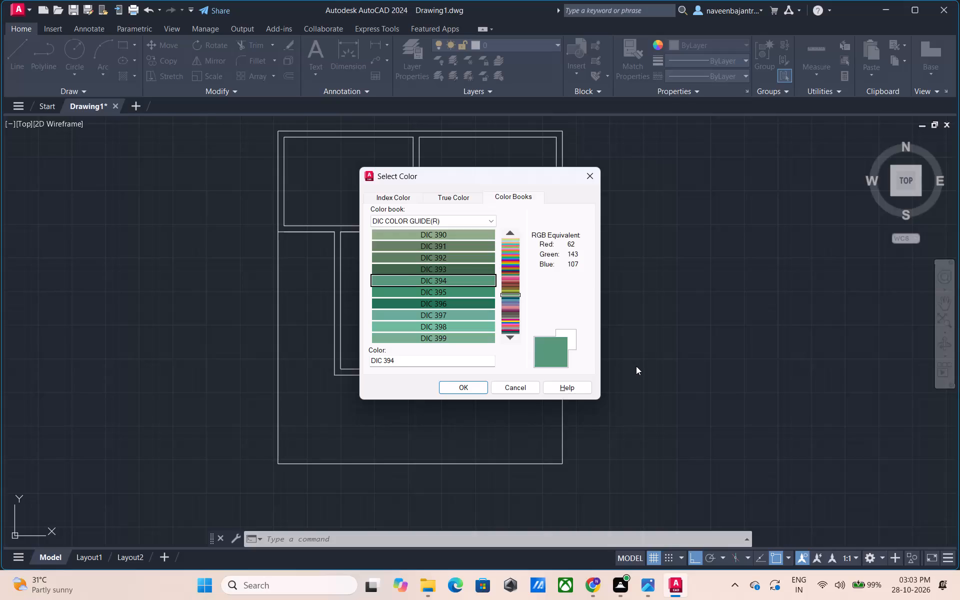
{"action": "key", "text": "Down"}
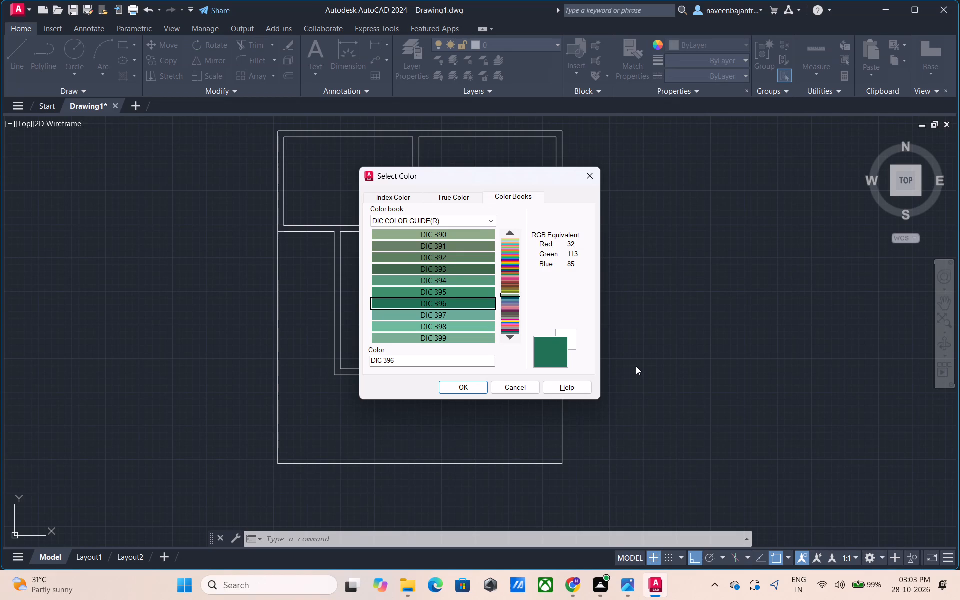
{"action": "key", "text": "Down"}
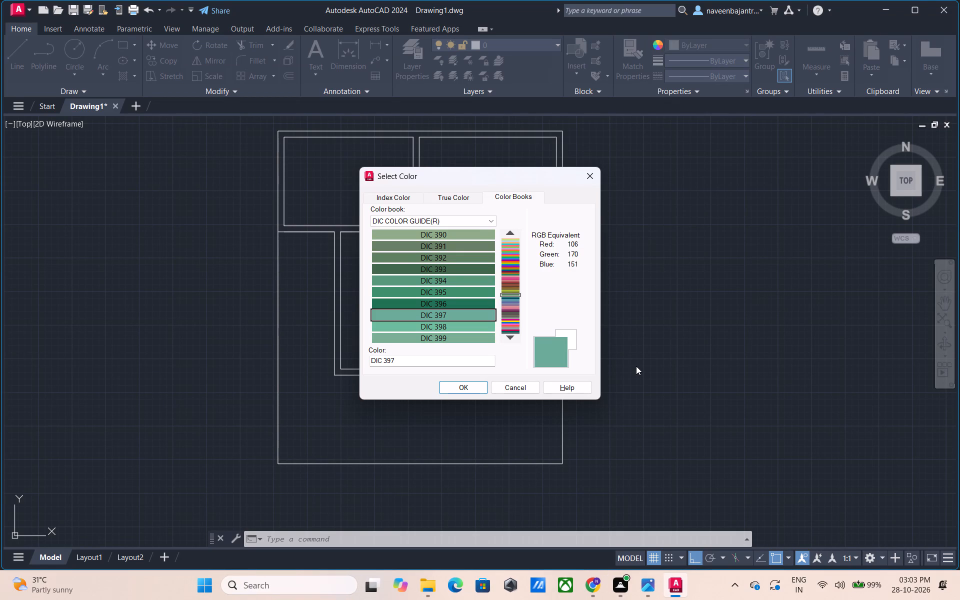
{"action": "key", "text": "Down"}
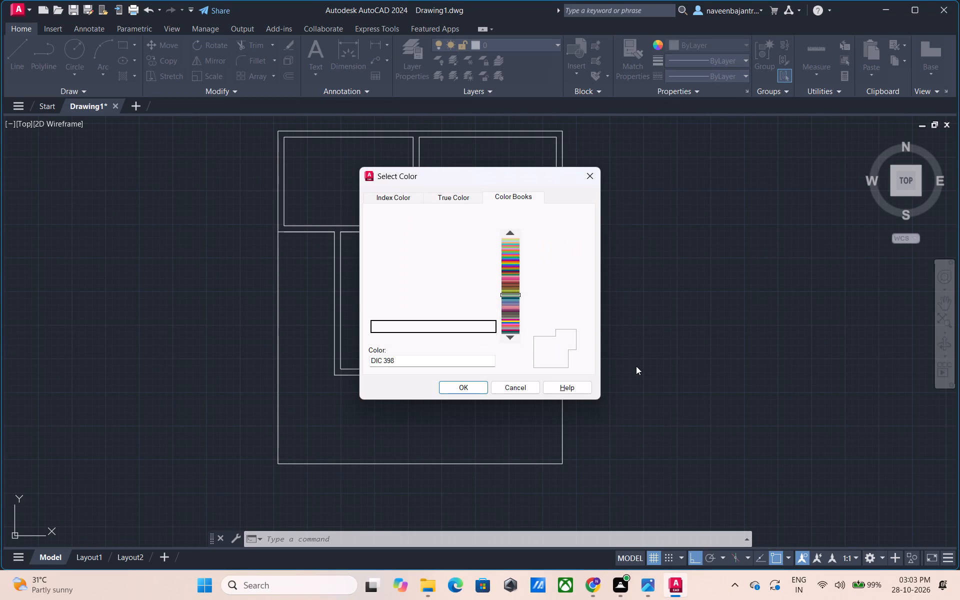
{"action": "key", "text": "Down"}
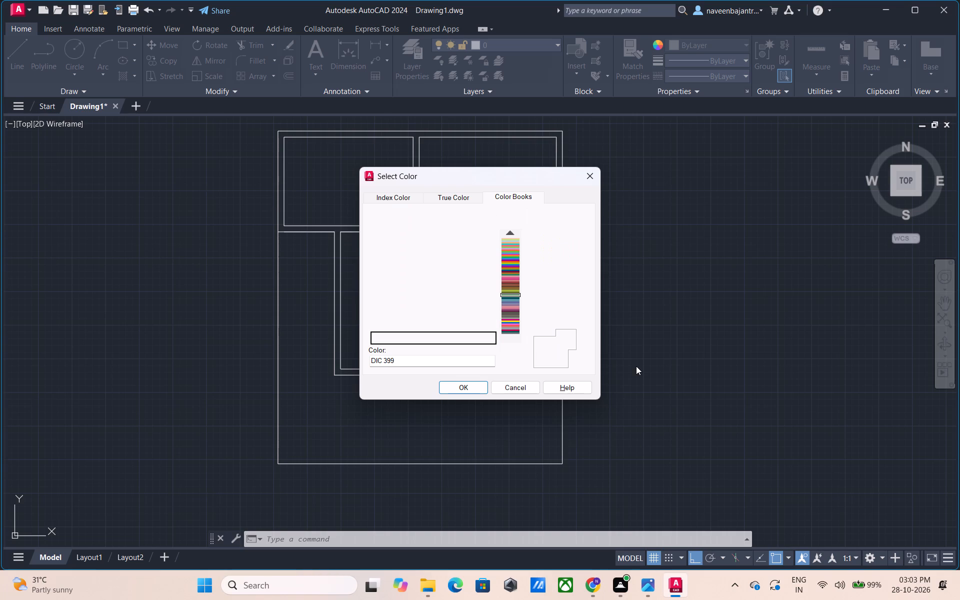
{"action": "key", "text": "Down"}
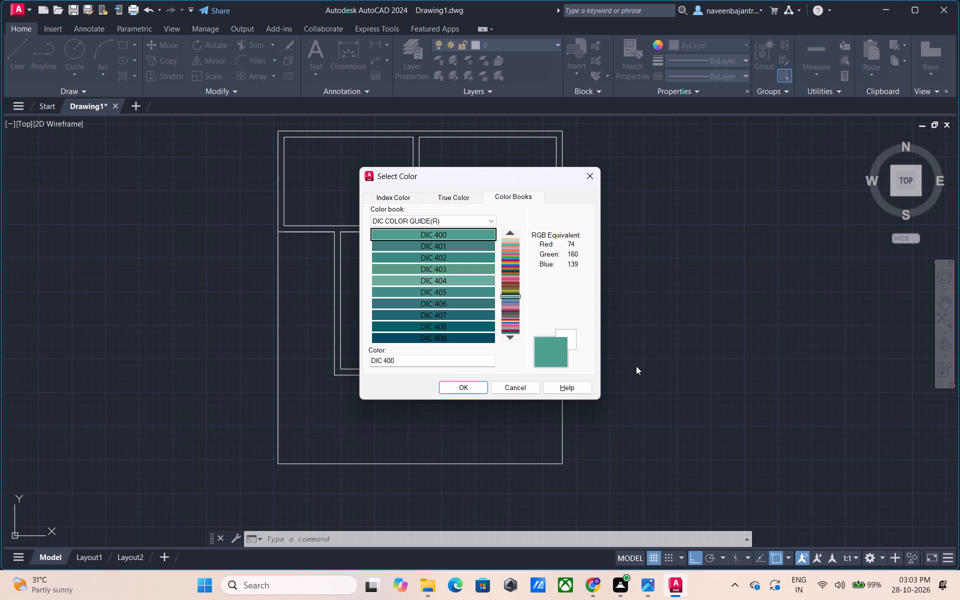
{"action": "key", "text": "Down"}
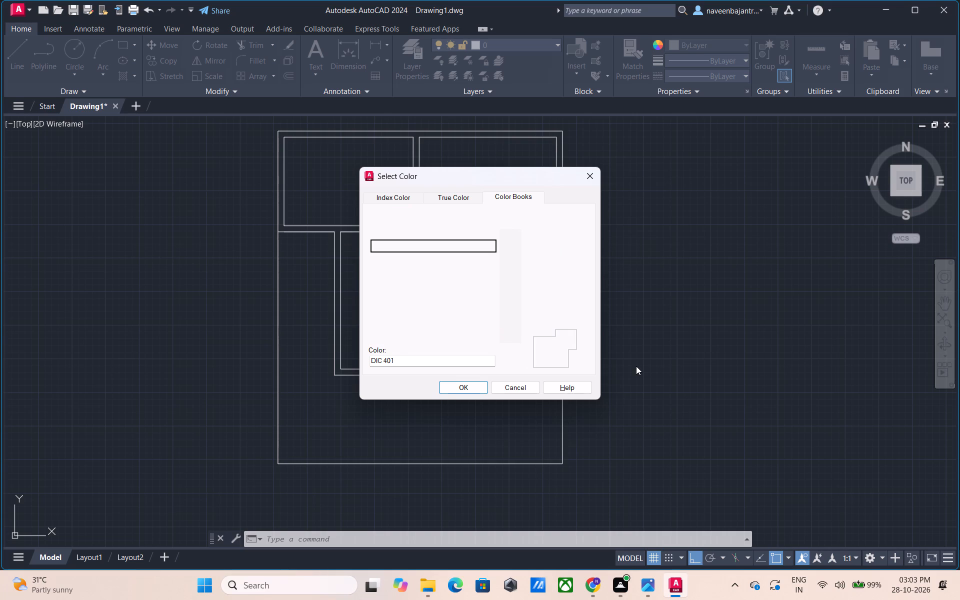
{"action": "key", "text": "Down"}
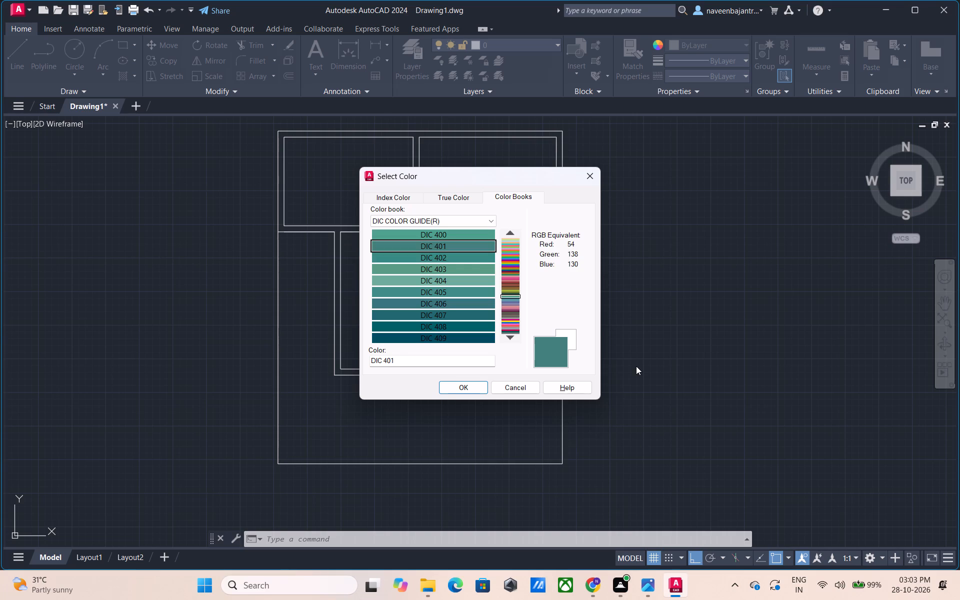
{"action": "key", "text": "Down"}
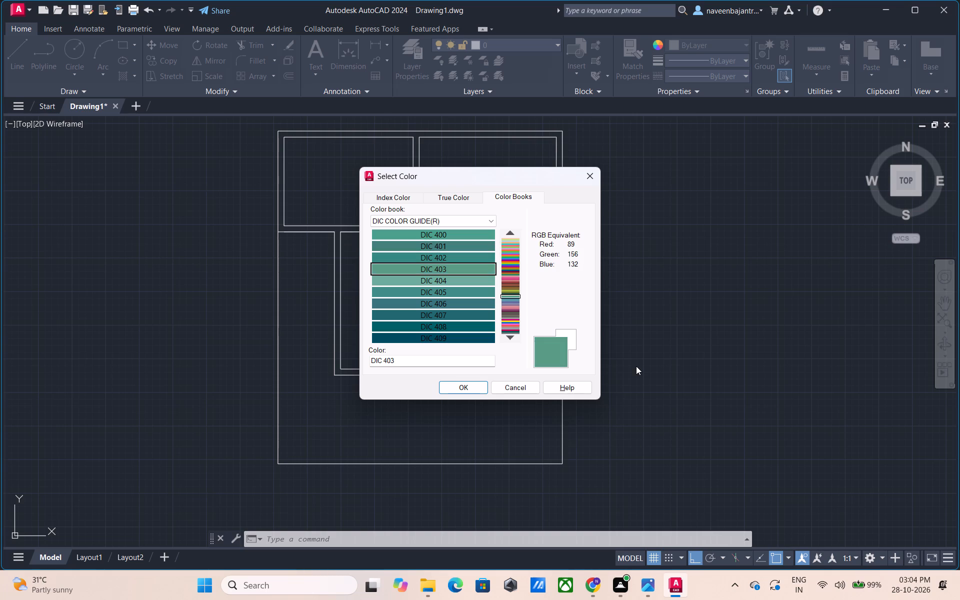
{"action": "key", "text": "Down"}
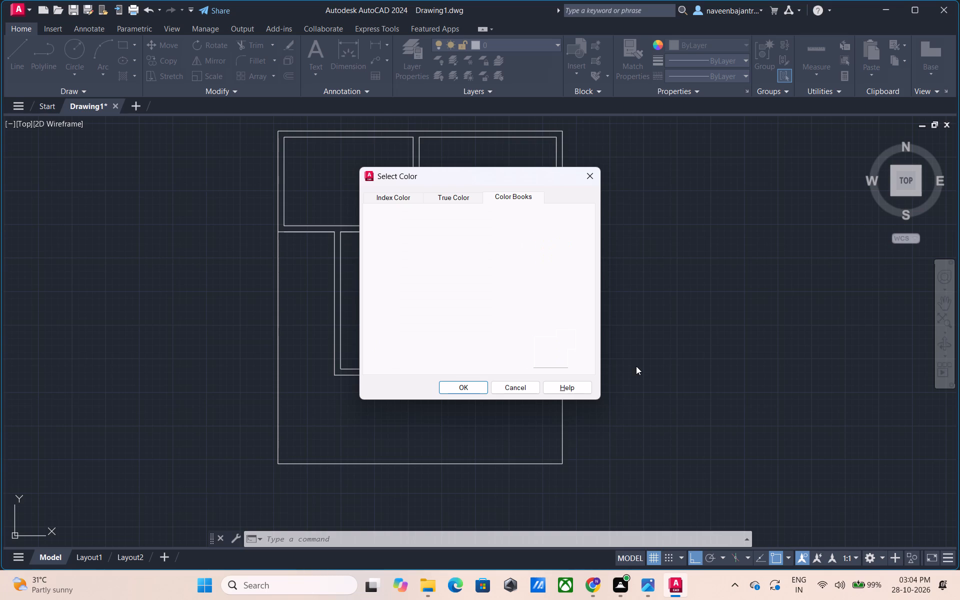
{"action": "key", "text": "Down"}
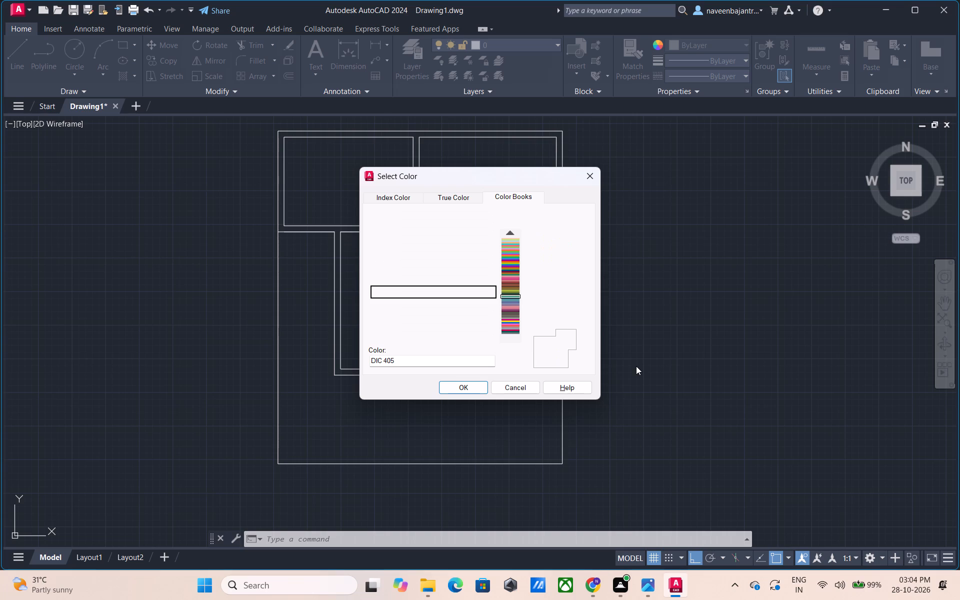
{"action": "key", "text": "Down"}
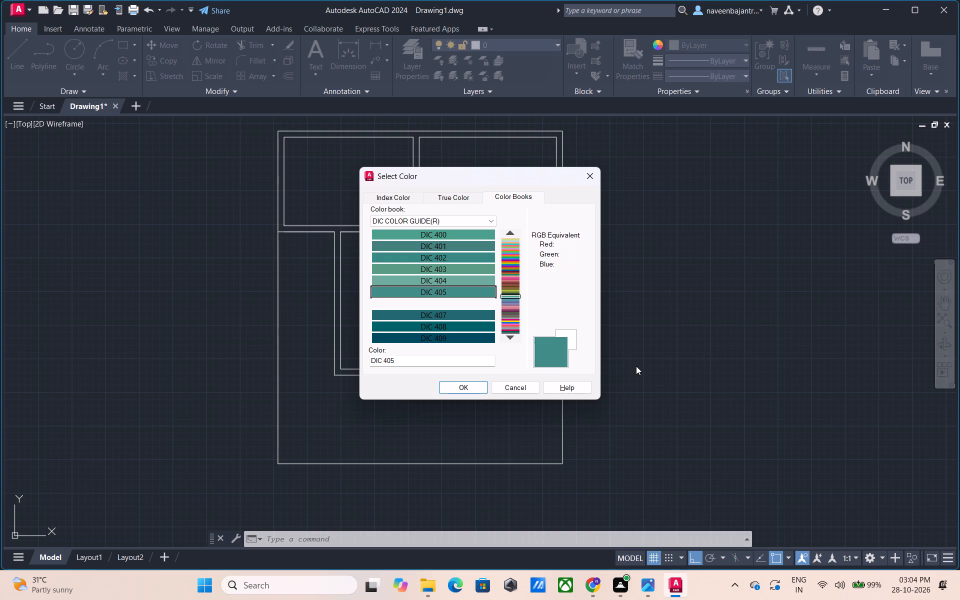
{"action": "key", "text": "Down"}
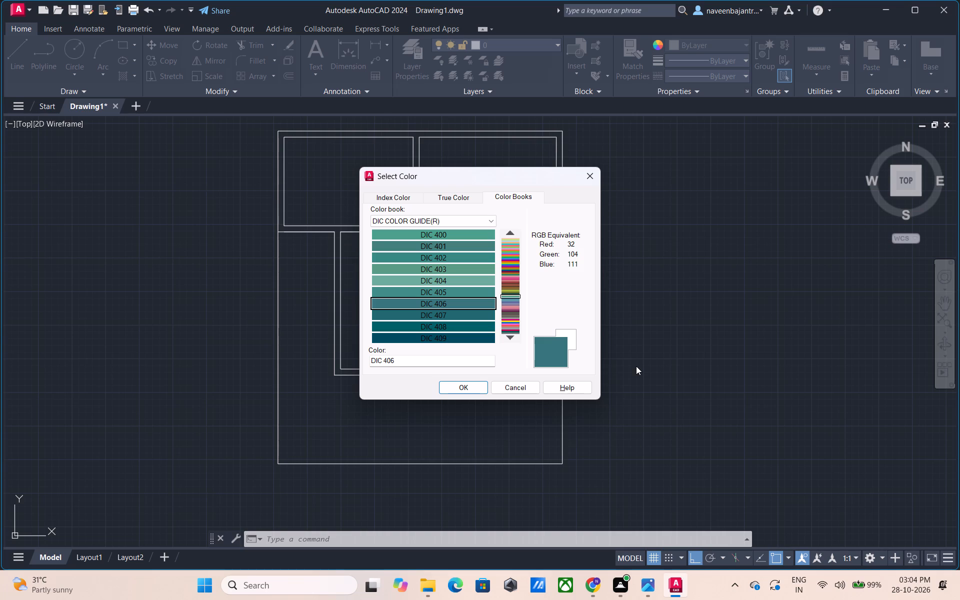
{"action": "key", "text": "Down"}
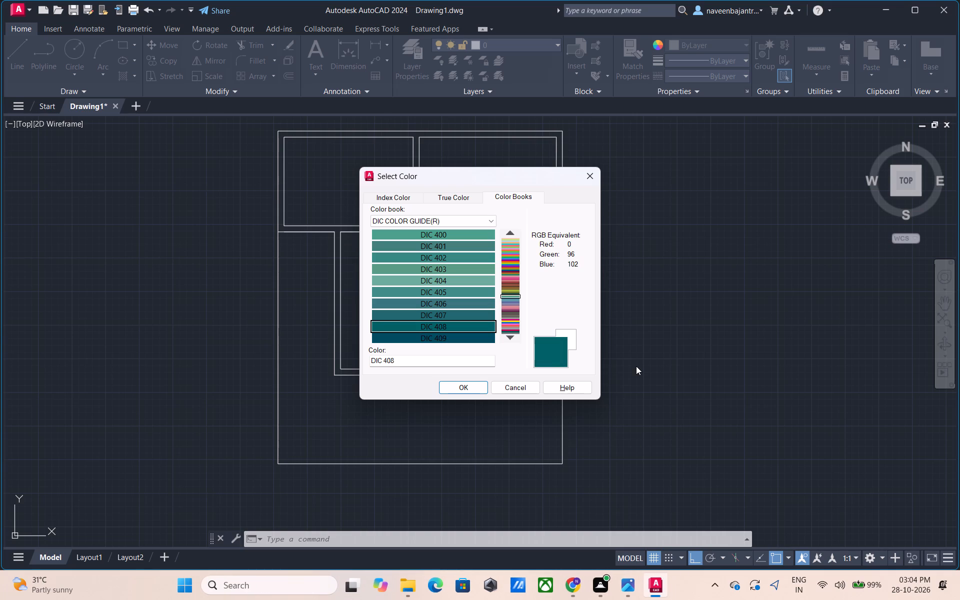
{"action": "key", "text": "Down"}
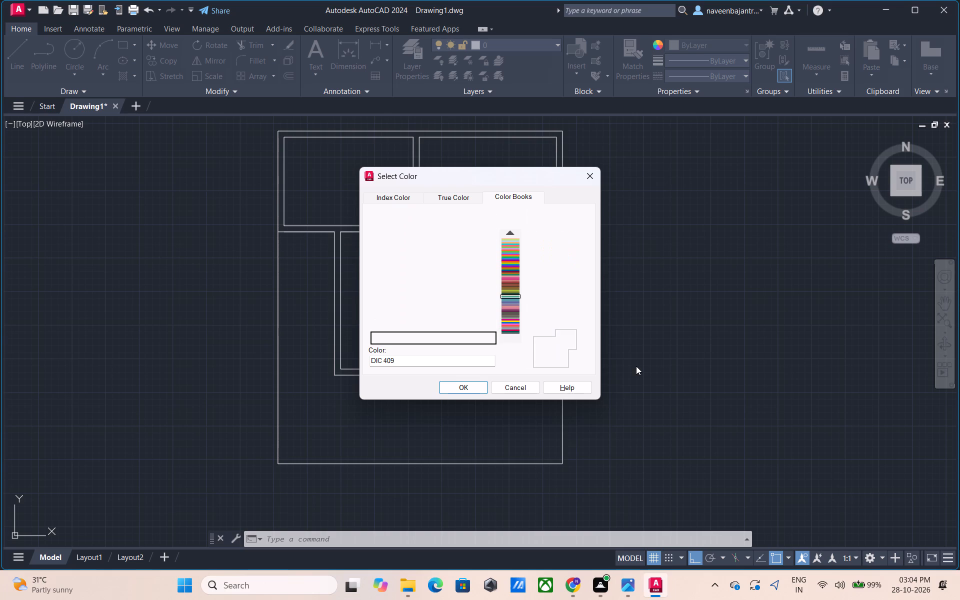
{"action": "key", "text": "Down"}
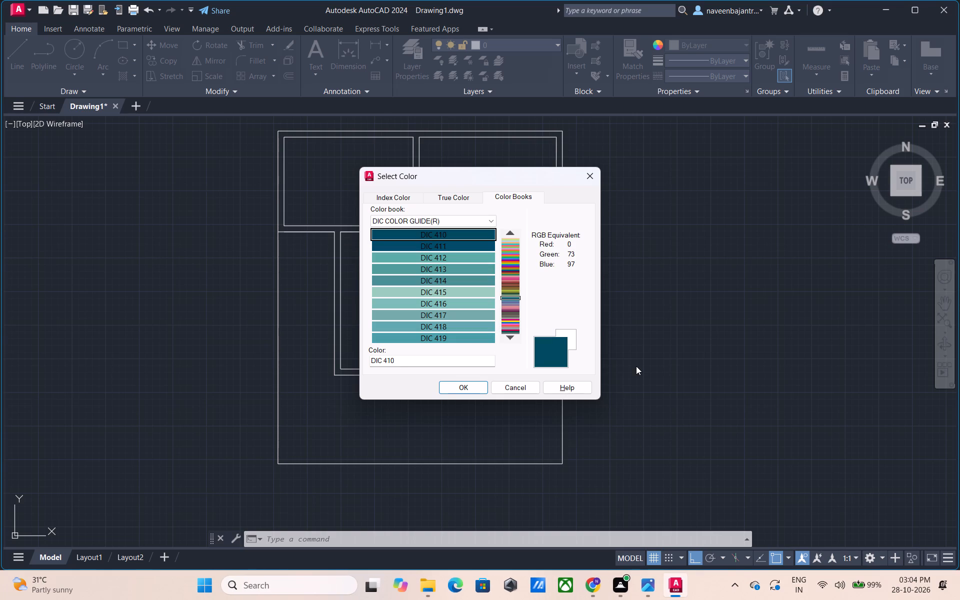
Look through the DIC COLOR GUIDE(R) swatches one by one, from dark blue DIC 411 through the teals to blue DIC 423.
{"action": "key", "text": "Down"}
{"action": "key", "text": "Down"}
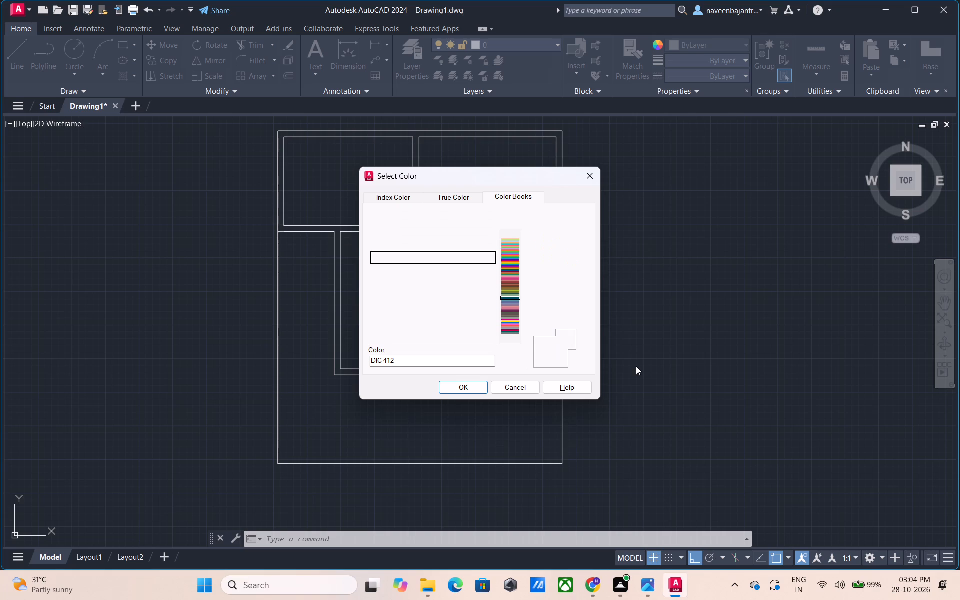
{"action": "key", "text": "Down"}
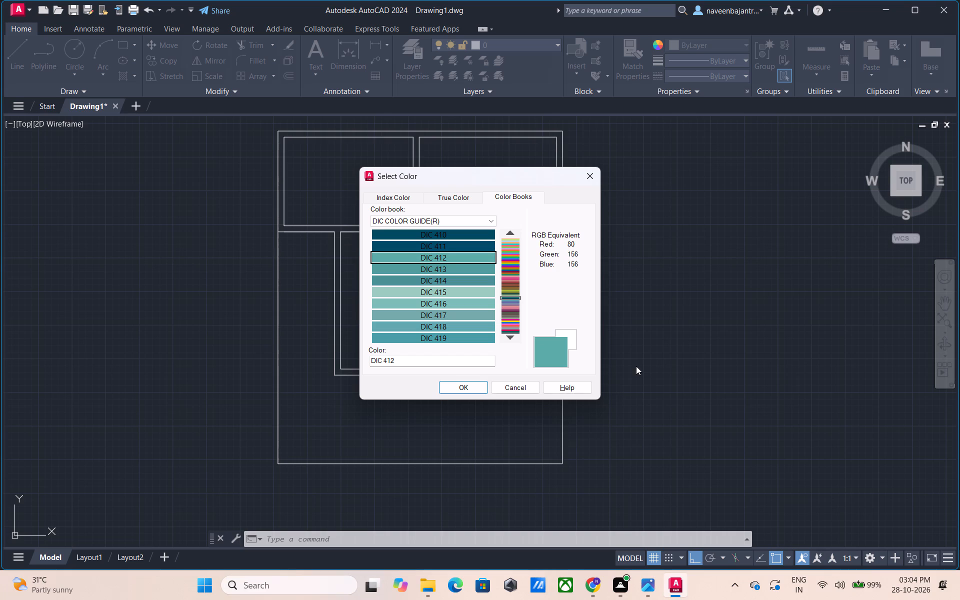
{"action": "key", "text": "Down"}
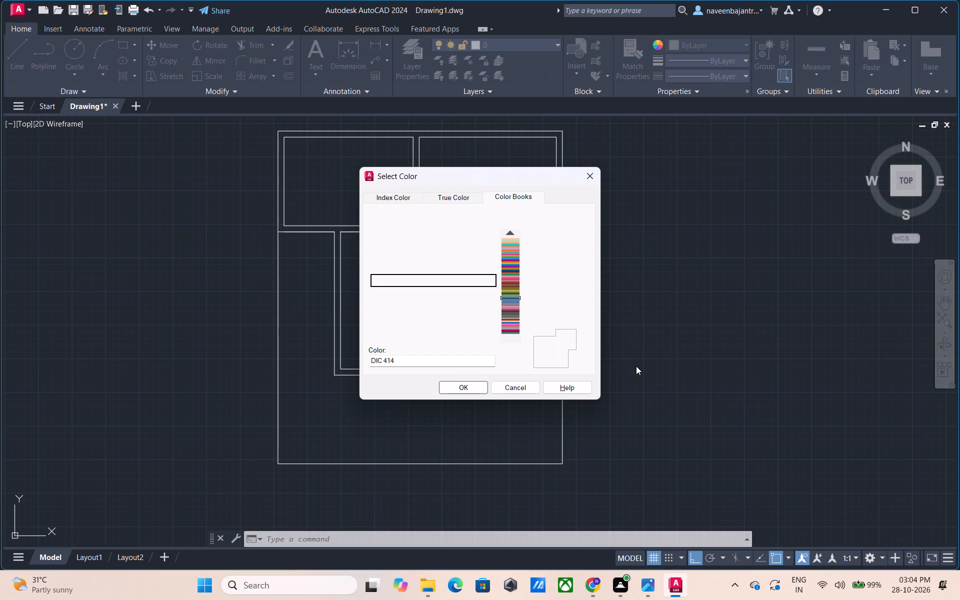
{"action": "key", "text": "Down"}
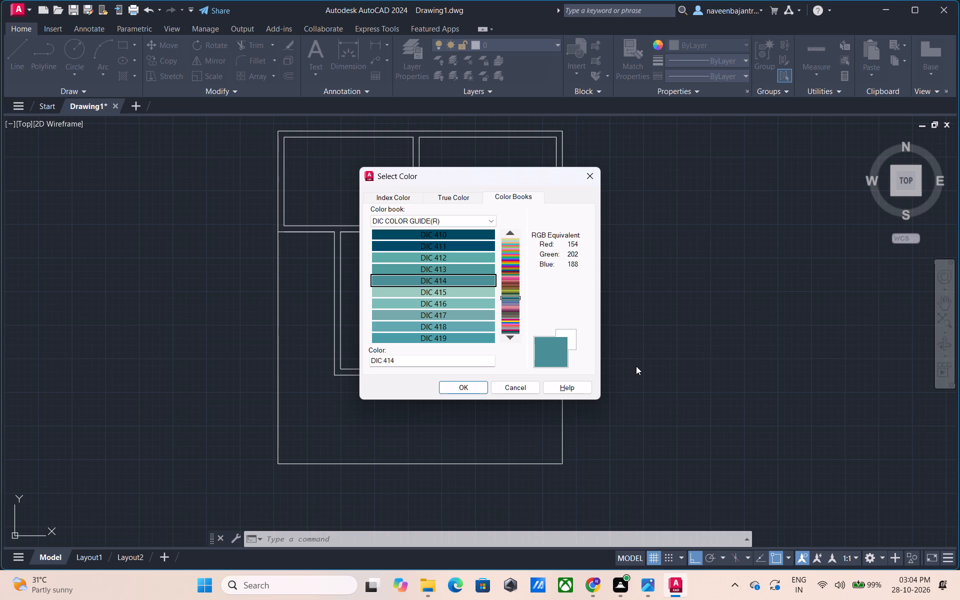
{"action": "key", "text": "Down"}
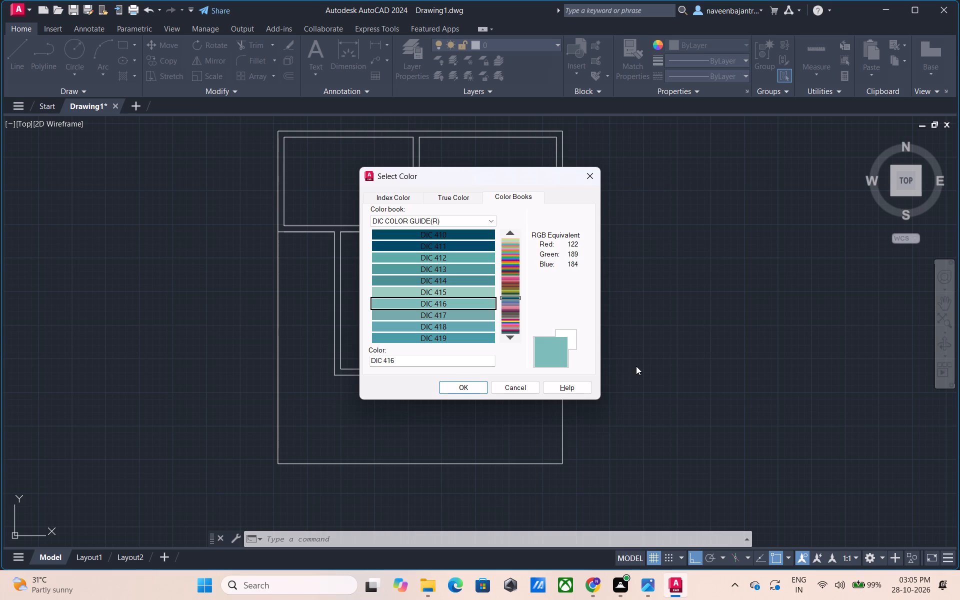
{"action": "key", "text": "Down"}
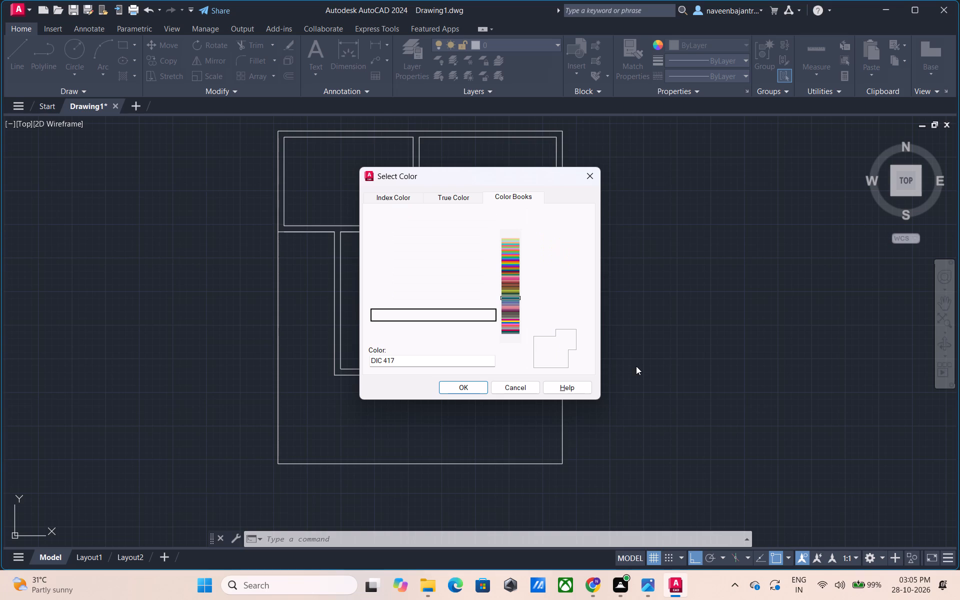
{"action": "key", "text": "Down"}
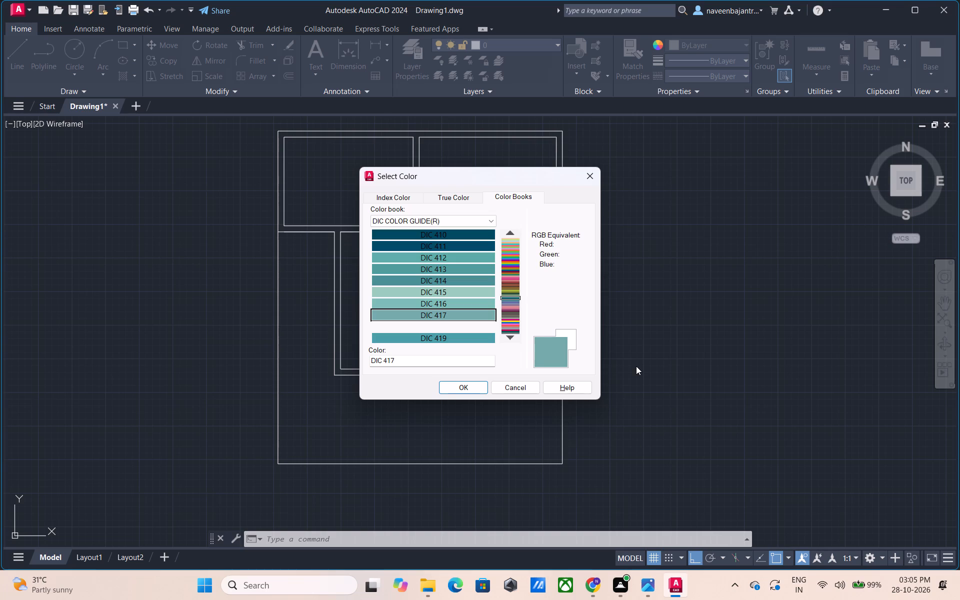
{"action": "key", "text": "Down"}
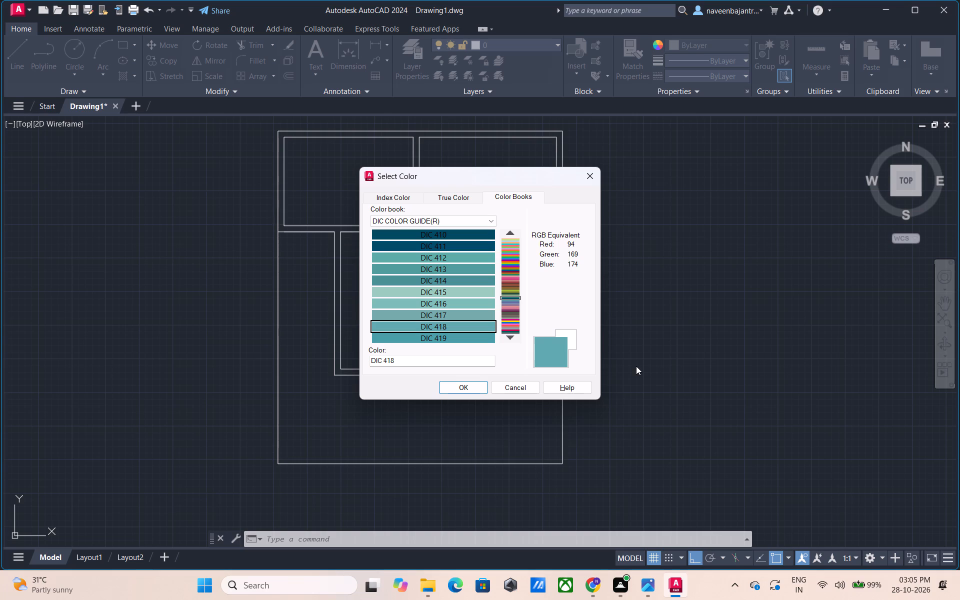
{"action": "key", "text": "Down"}
{"action": "key", "text": "Down"}
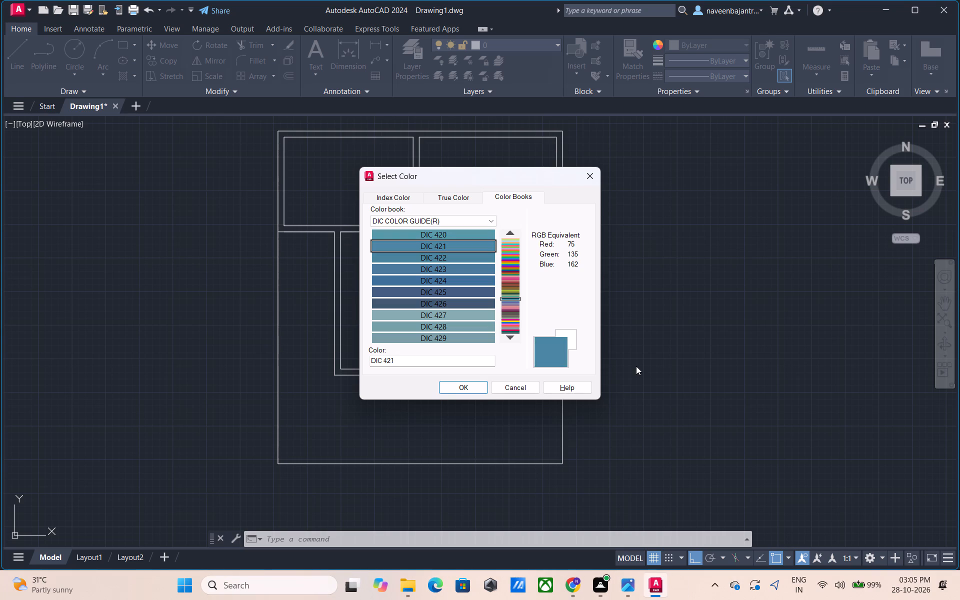
{"action": "key", "text": "Down"}
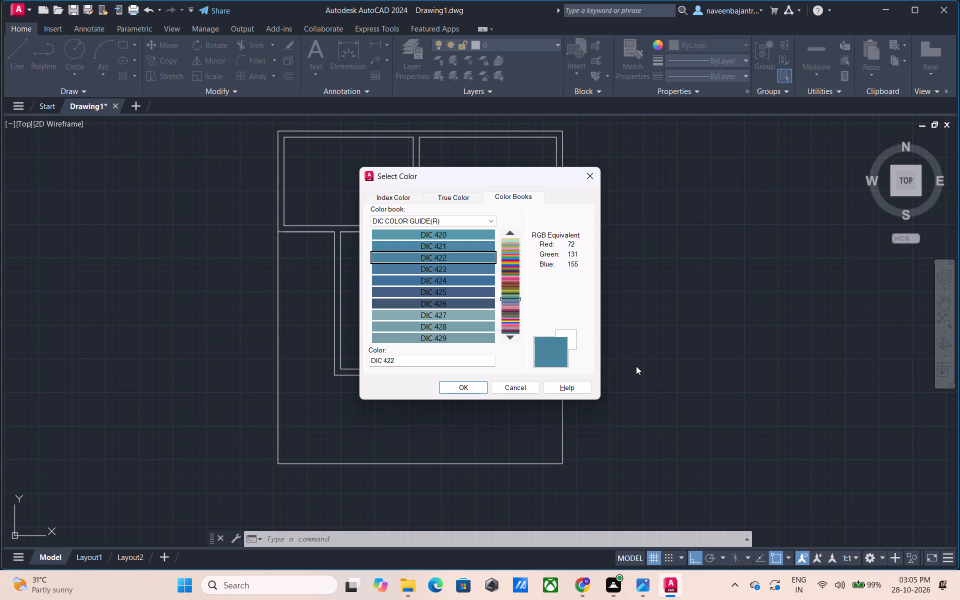
{"action": "key", "text": "Down"}
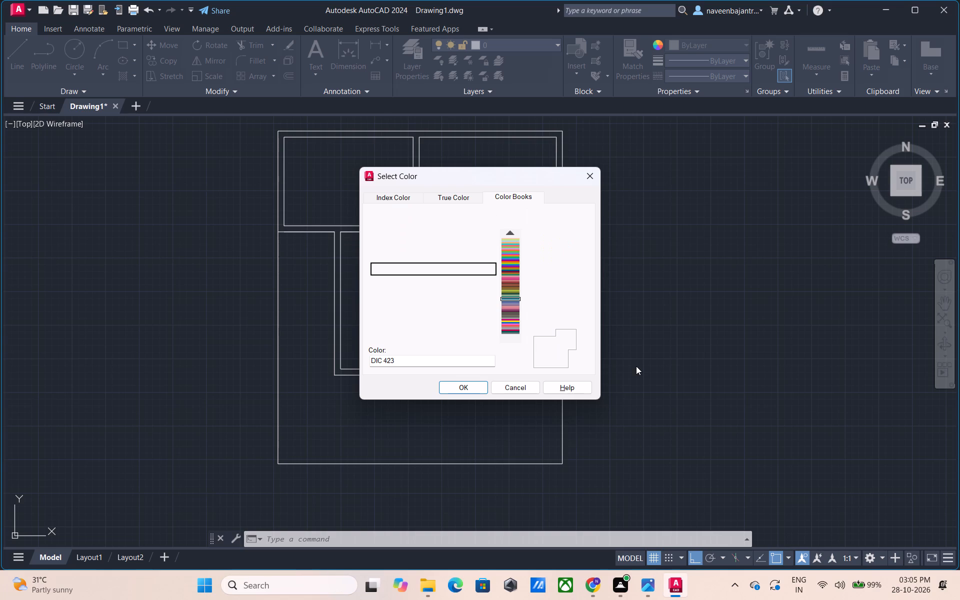
Look through the DIC COLOR GUIDE(R) swatches one by one, from blue DIC 424 through the grey-blues to dark navy DIC 435.
{"action": "key", "text": "Down"}
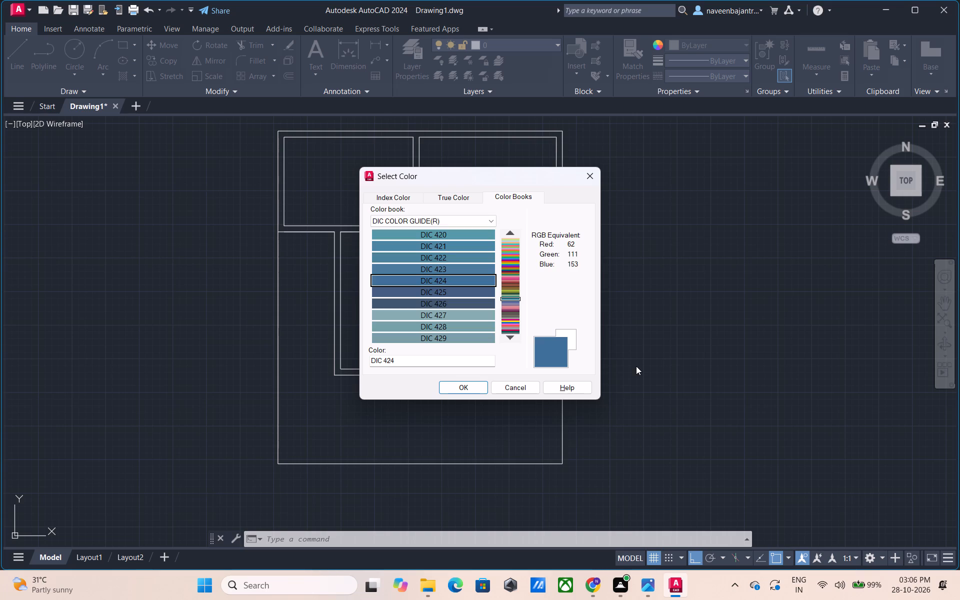
{"action": "key", "text": "Down"}
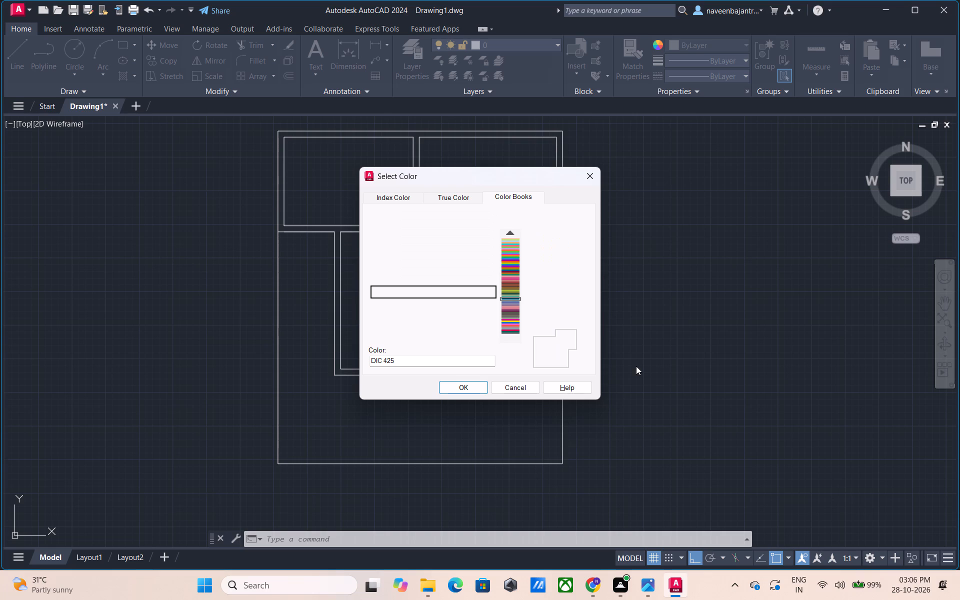
{"action": "key", "text": "Down"}
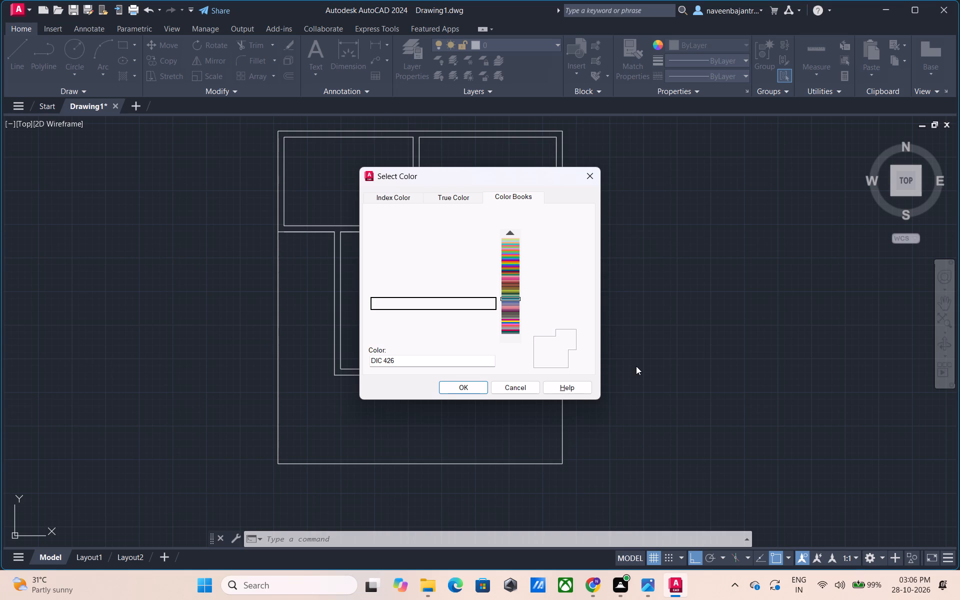
{"action": "key", "text": "Down"}
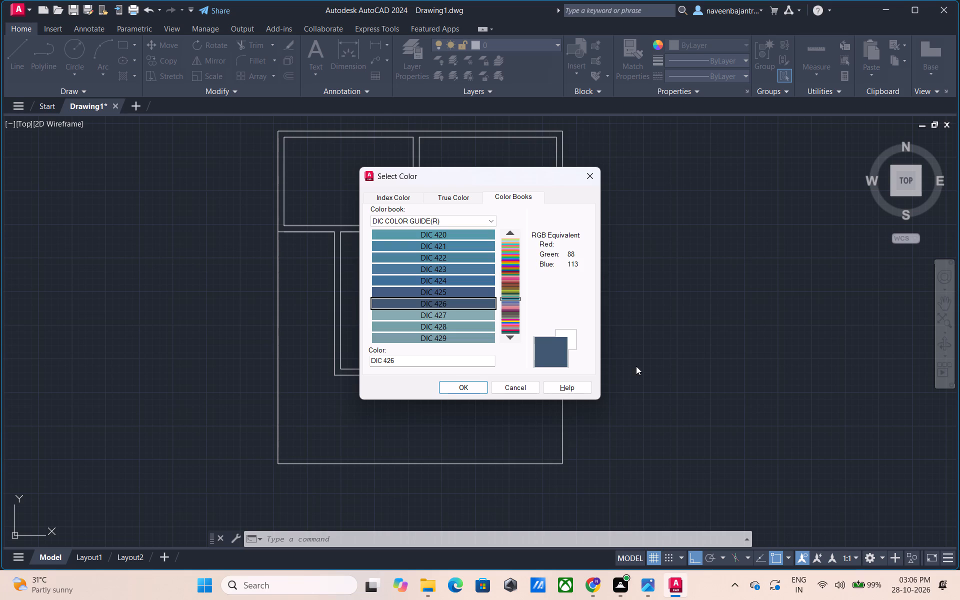
{"action": "key", "text": "Down"}
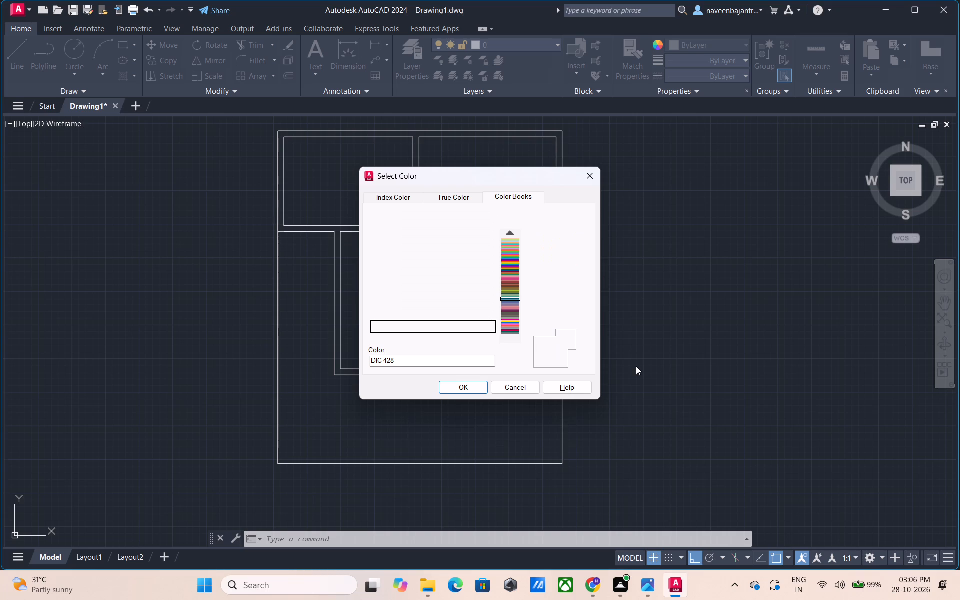
{"action": "key", "text": "Down"}
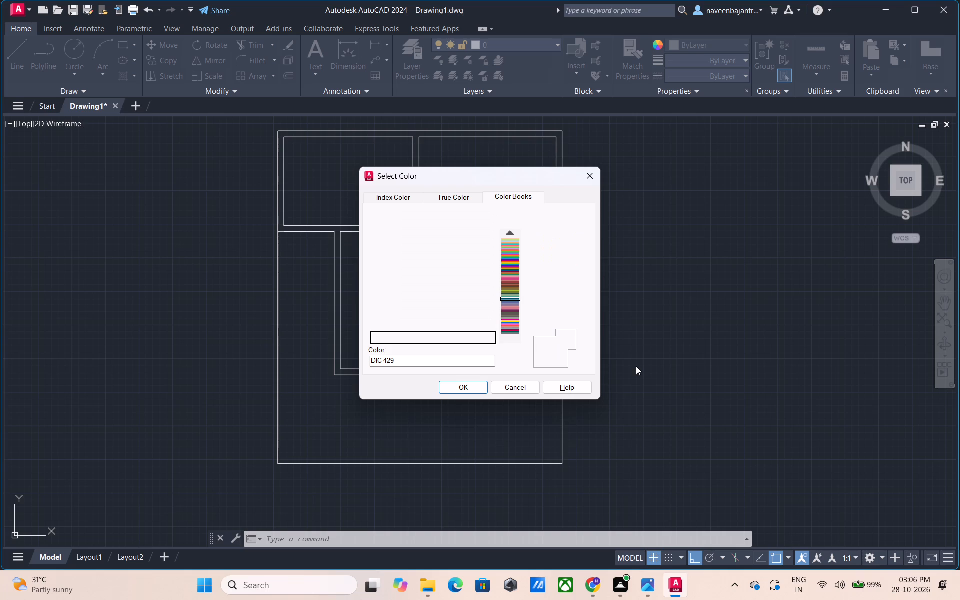
{"action": "key", "text": "Down"}
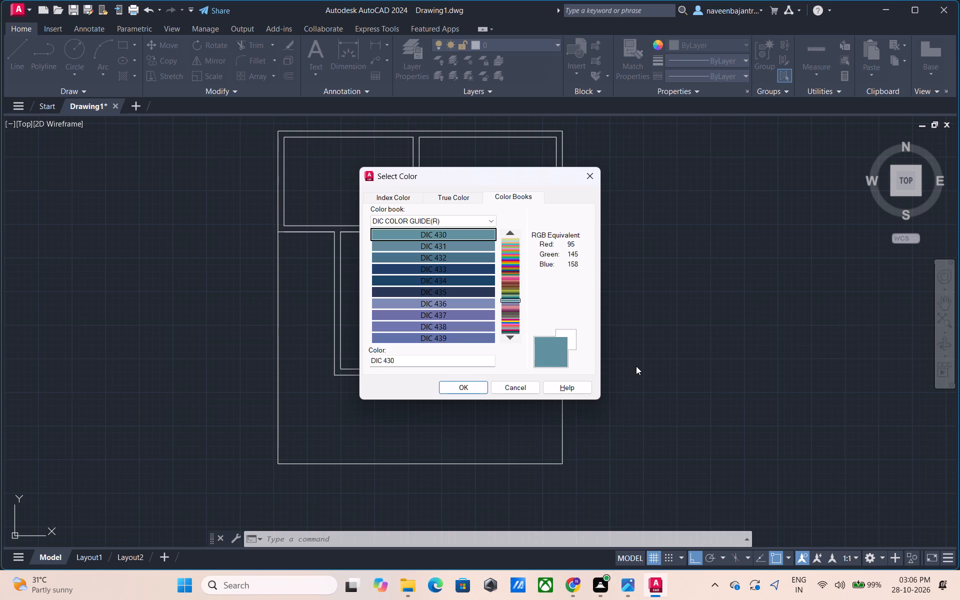
{"action": "key", "text": "Down"}
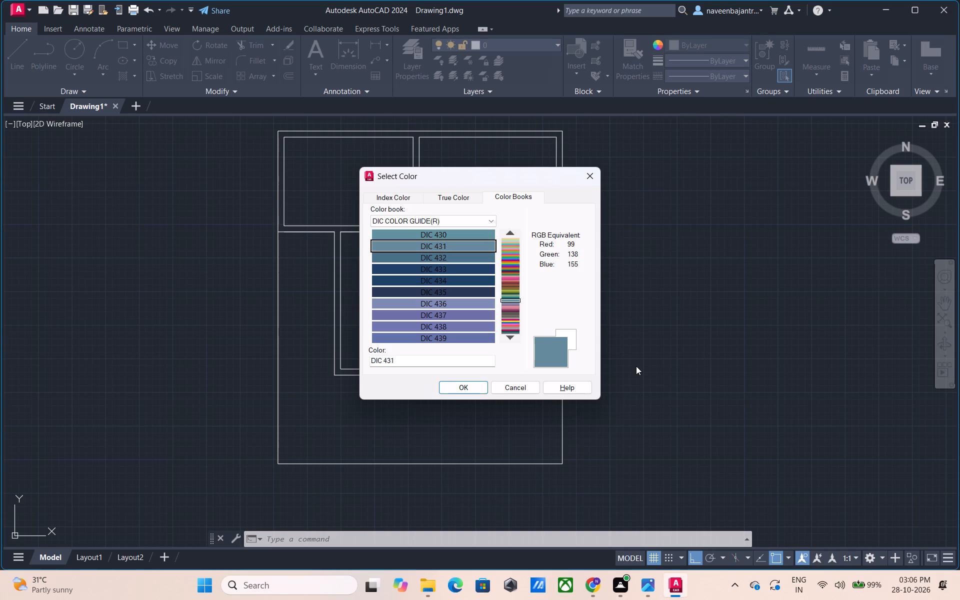
{"action": "key", "text": "Down"}
{"action": "key", "text": "Down"}
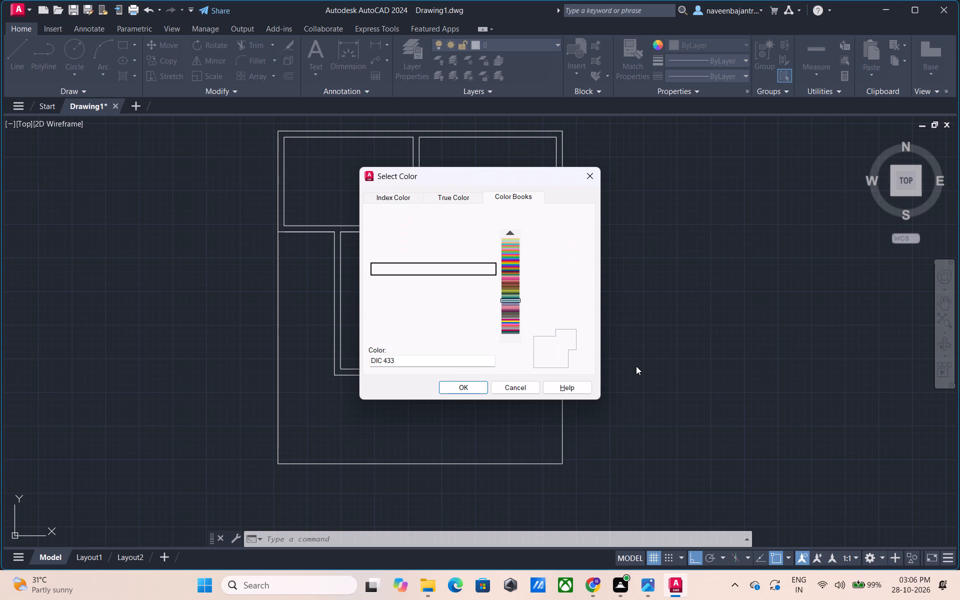
{"action": "key", "text": "Down"}
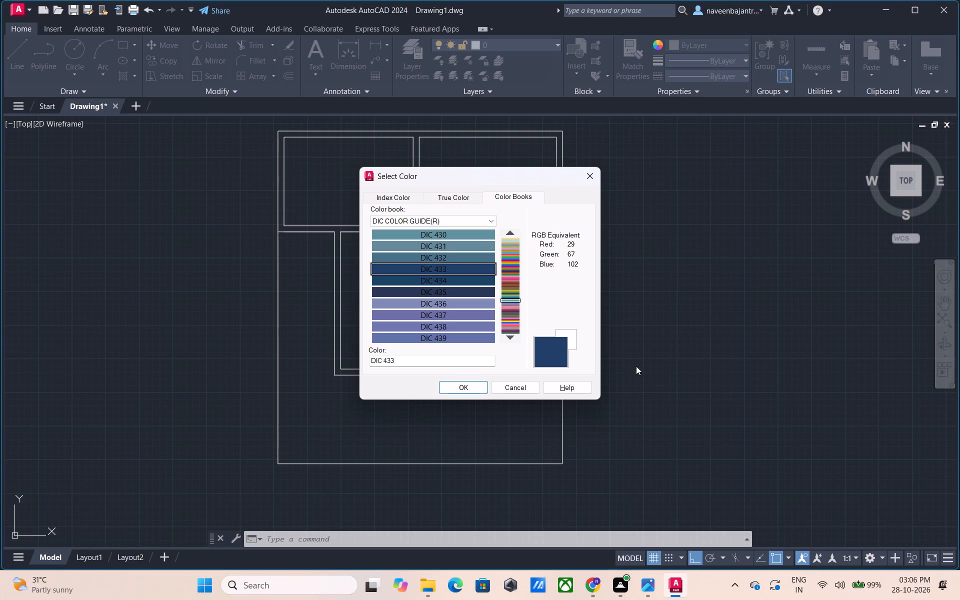
{"action": "key", "text": "Down"}
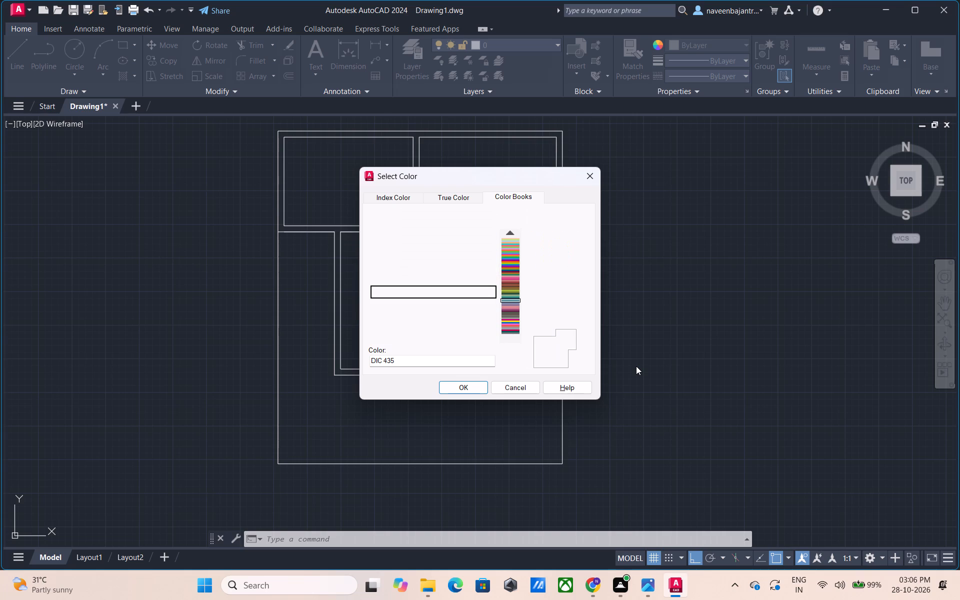
Look through the DIC COLOR GUIDE(R) swatches one by one, from periwinkle DIC 436 through the blue-greys to dark indigo DIC 449.
{"action": "key", "text": "Down"}
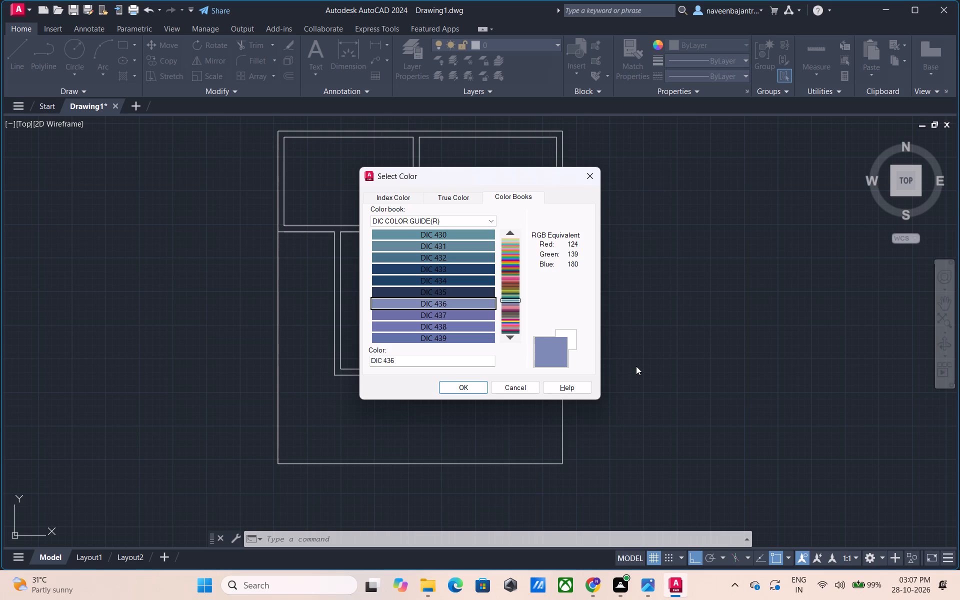
{"action": "key", "text": "Down"}
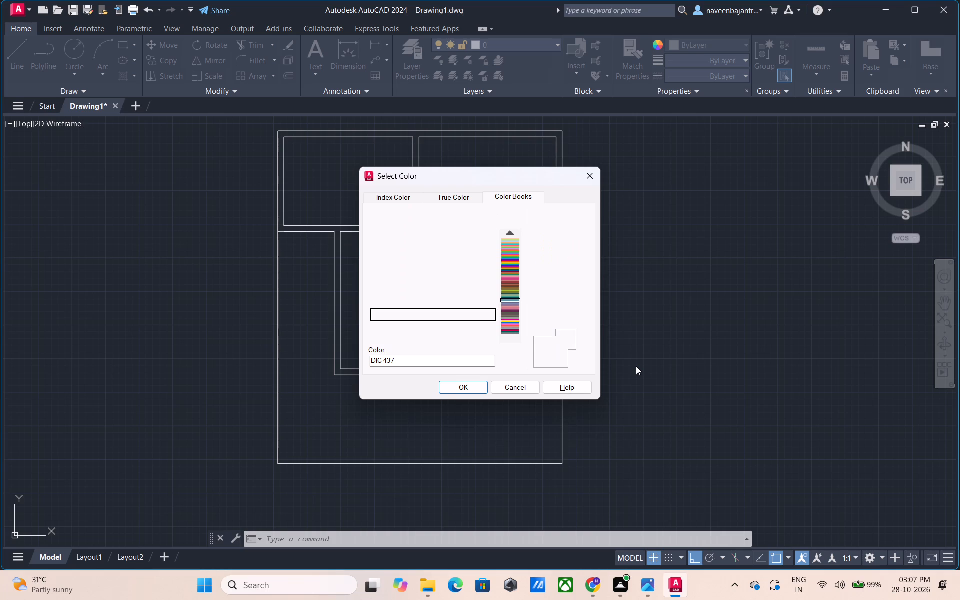
{"action": "key", "text": "Down"}
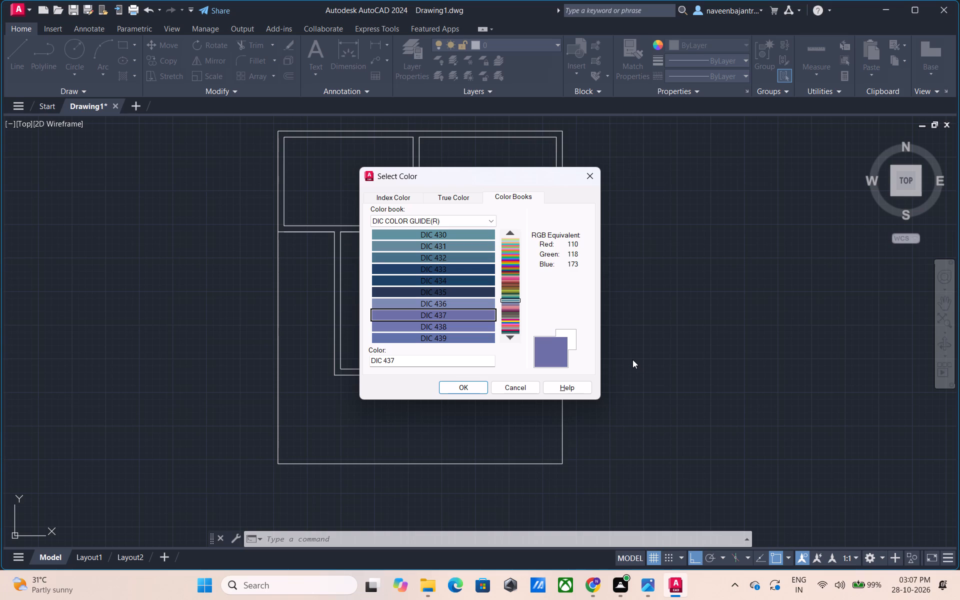
{"action": "key", "text": "Down"}
{"action": "key", "text": "Down"}
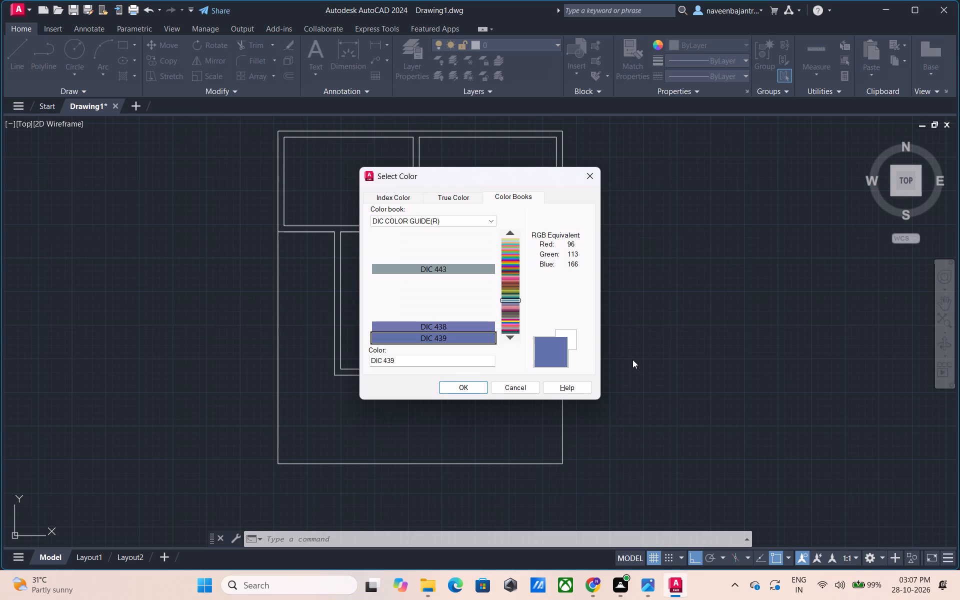
{"action": "key", "text": "Down"}
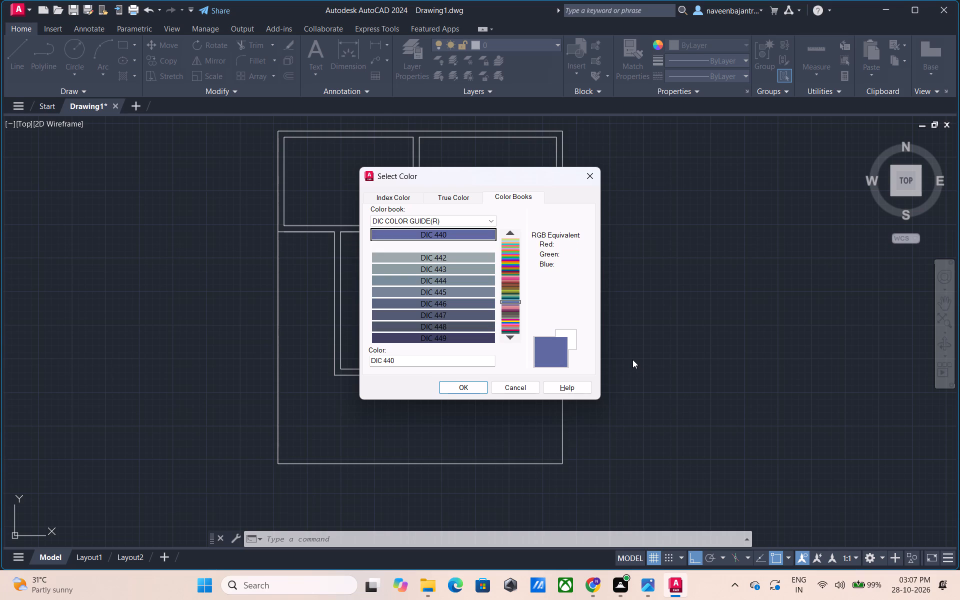
{"action": "key", "text": "Down"}
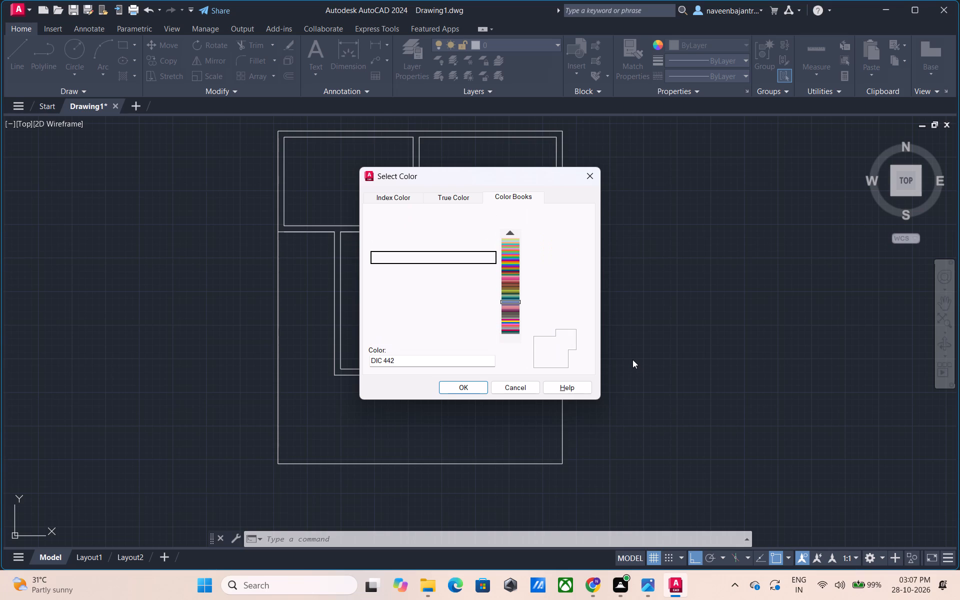
{"action": "key", "text": "Down"}
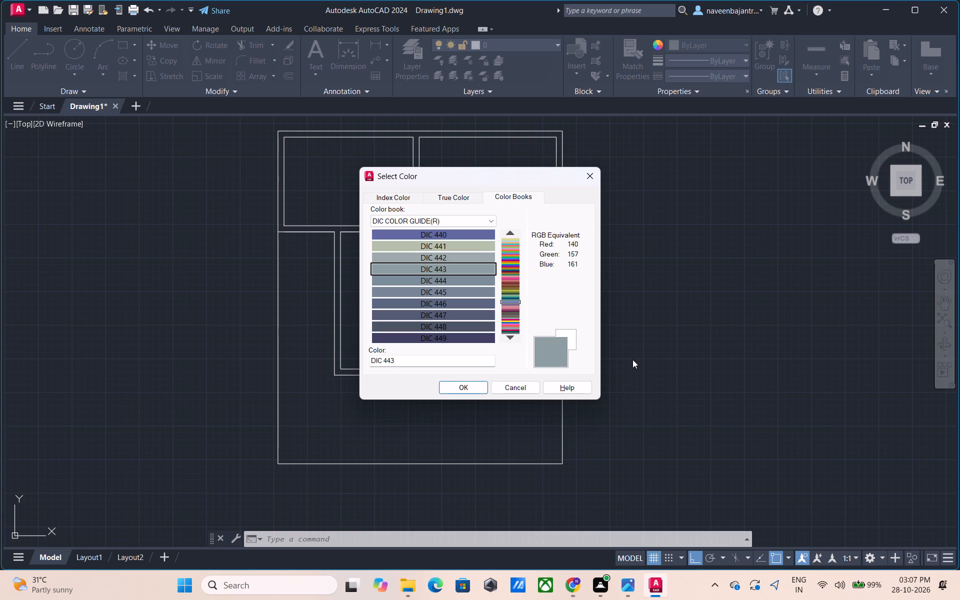
{"action": "key", "text": "Down"}
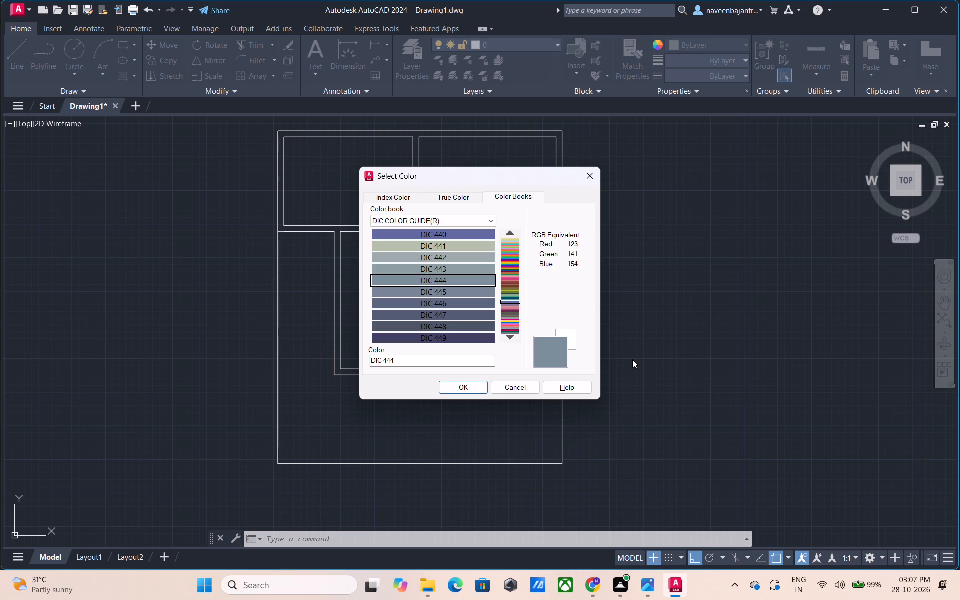
{"action": "key", "text": "Down"}
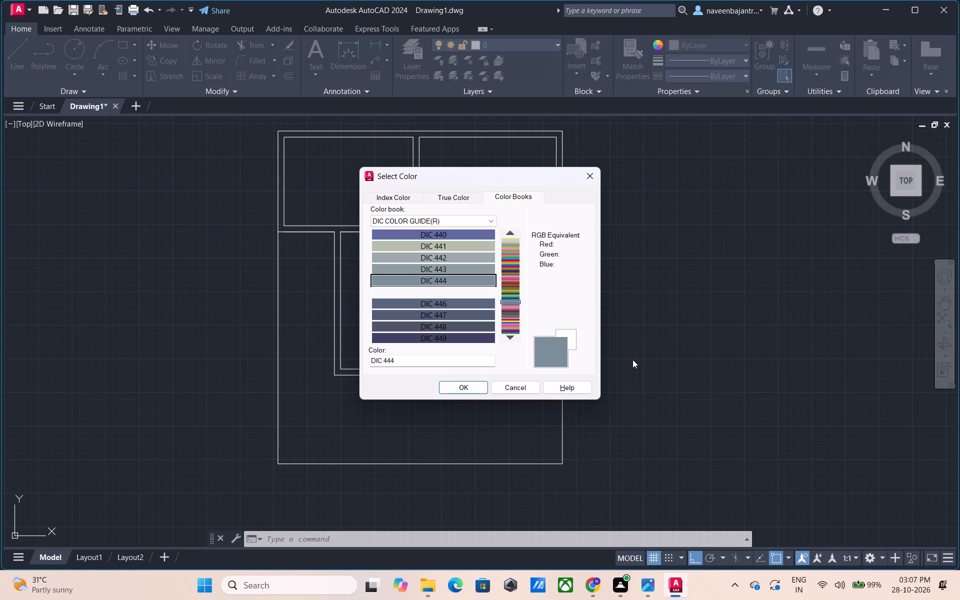
{"action": "key", "text": "Down"}
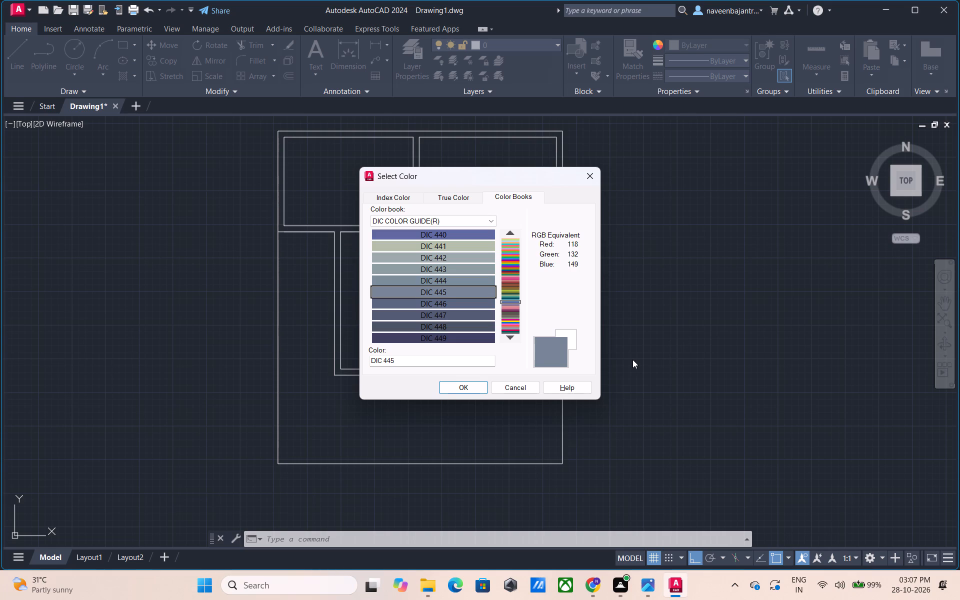
{"action": "key", "text": "Down"}
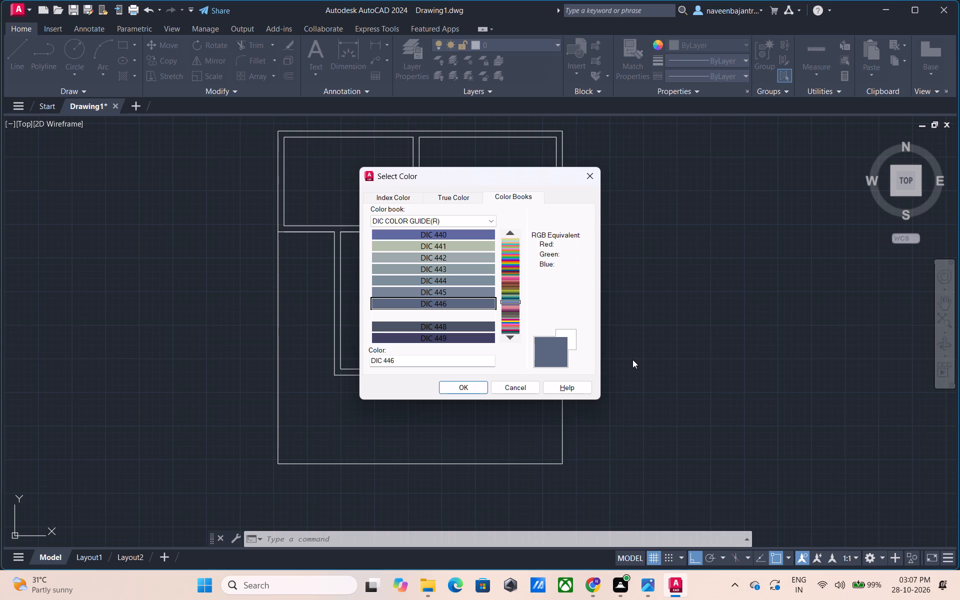
{"action": "key", "text": "Down"}
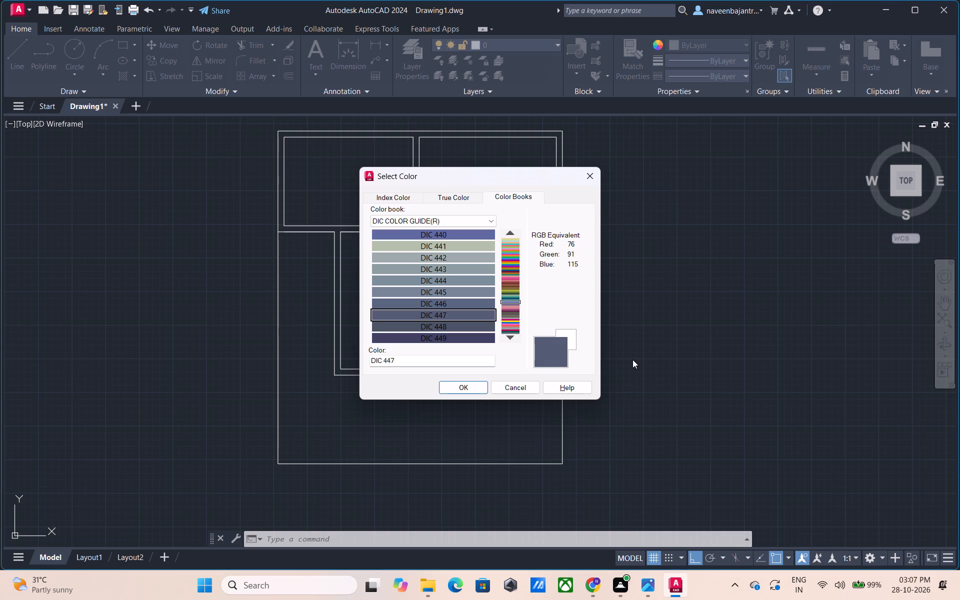
{"action": "key", "text": "Down"}
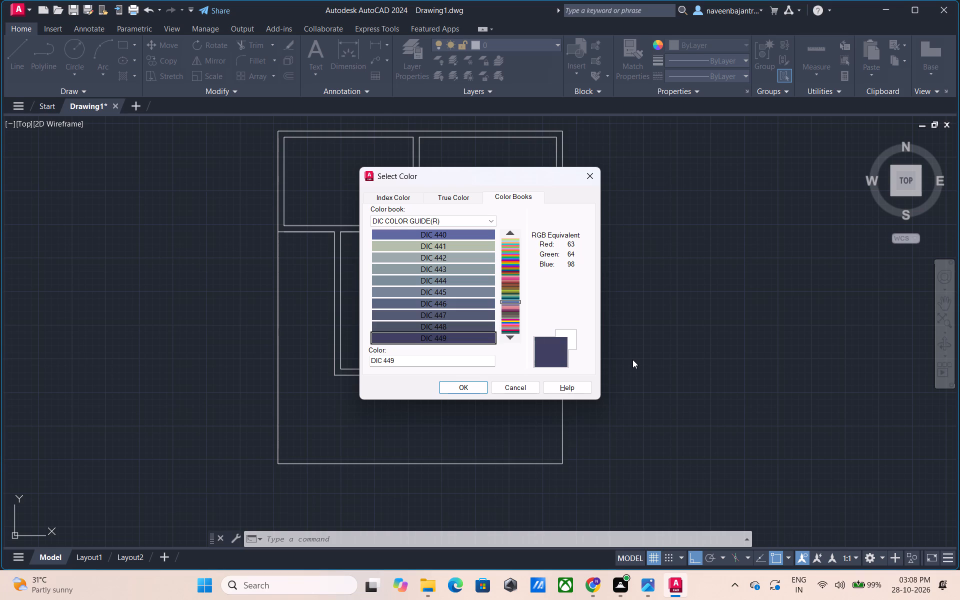
Look through the DIC COLOR GUIDE(R) swatches one by one, from grey-blue DIC 450 through the purples to dark purple DIC 463.
{"action": "key", "text": "Down"}
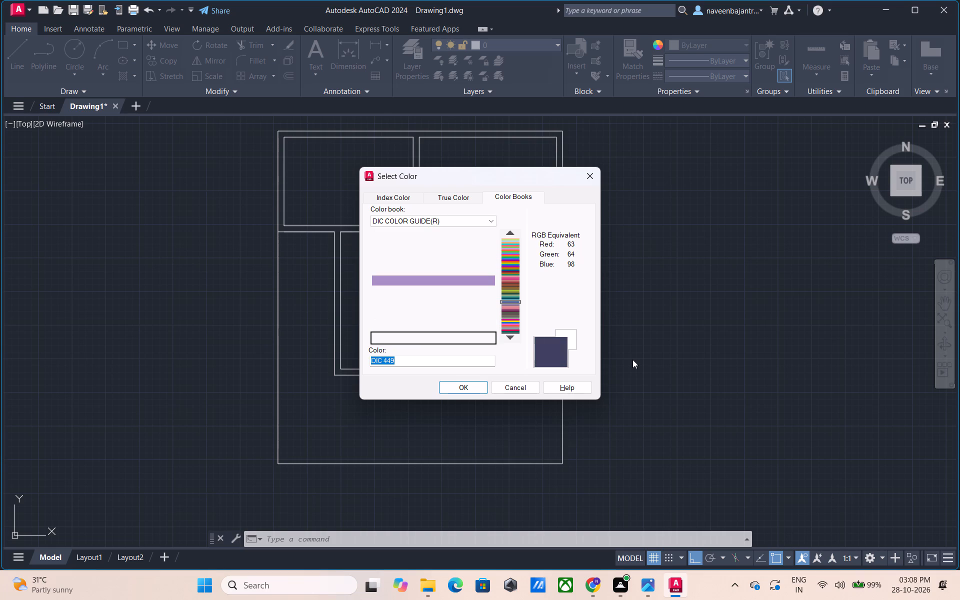
{"action": "key", "text": "Down"}
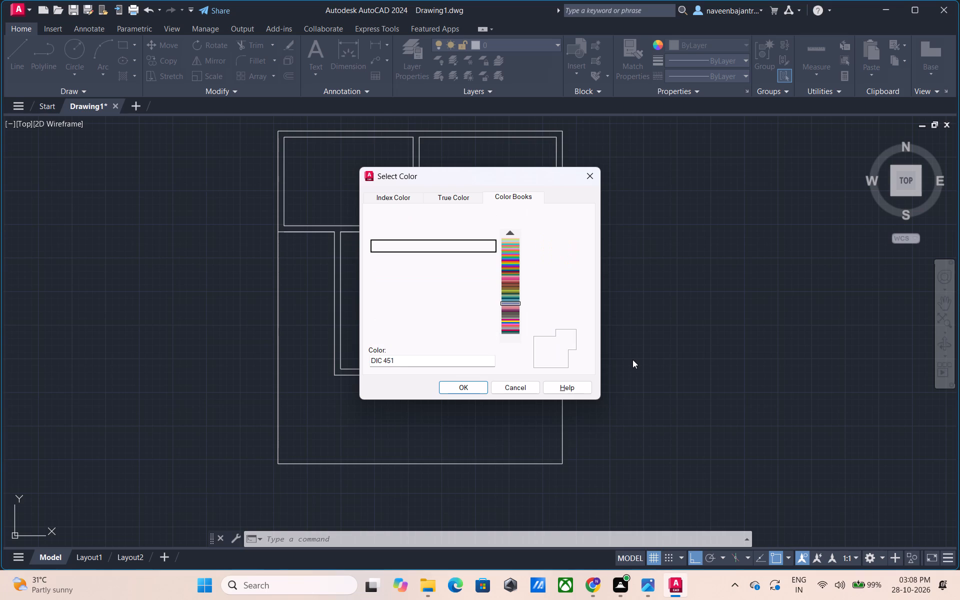
{"action": "key", "text": "Down"}
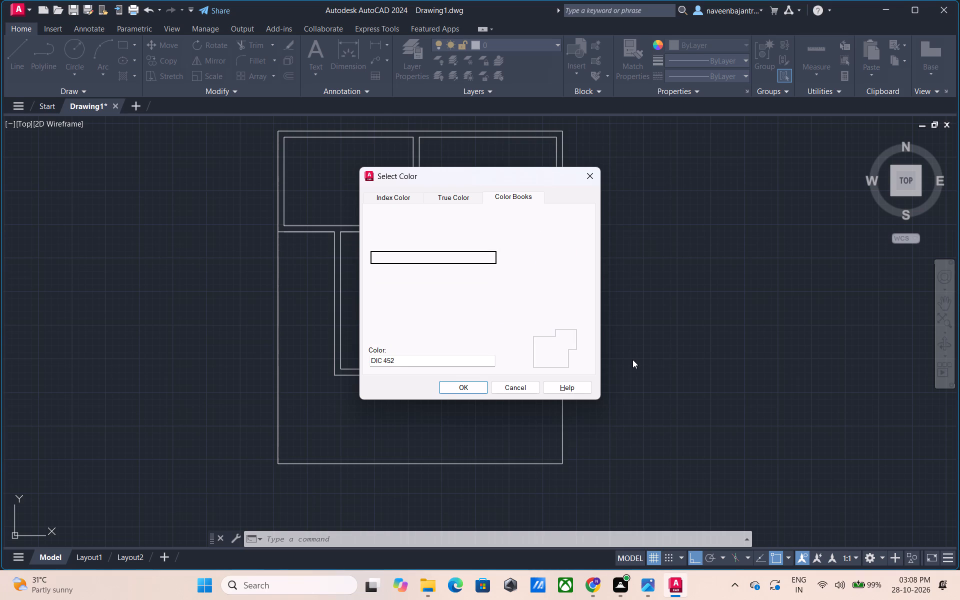
{"action": "key", "text": "Down"}
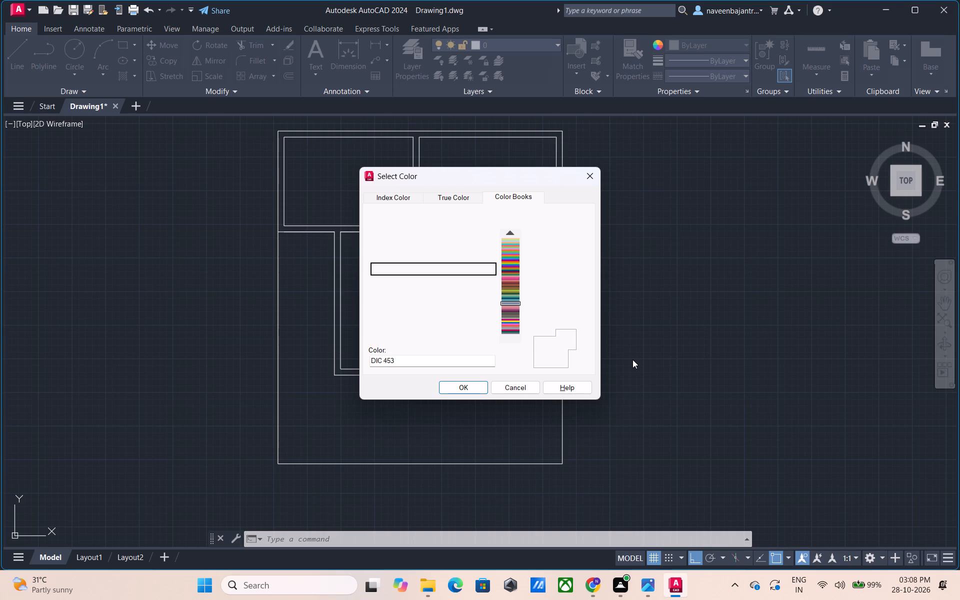
{"action": "key", "text": "Down"}
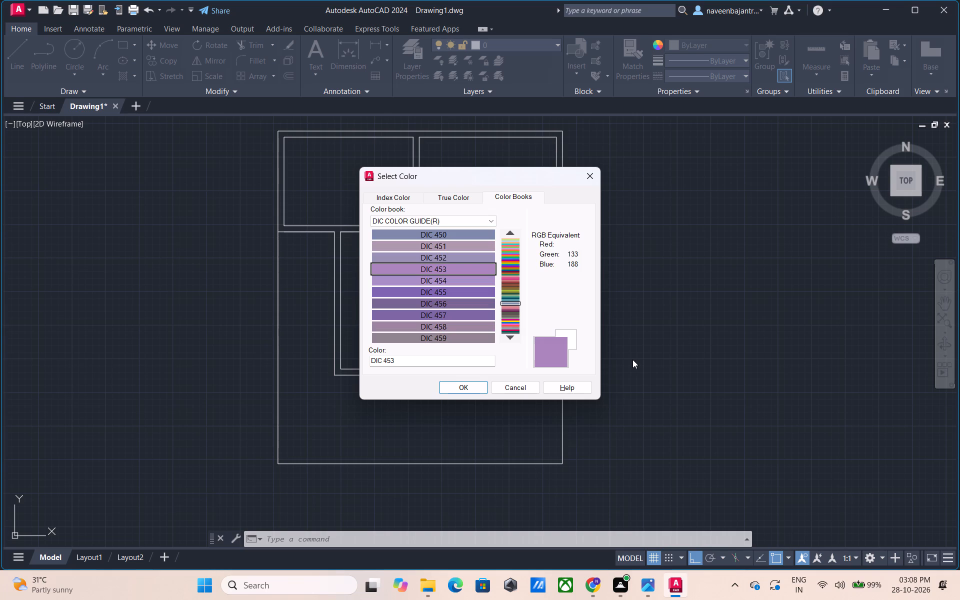
{"action": "key", "text": "Down"}
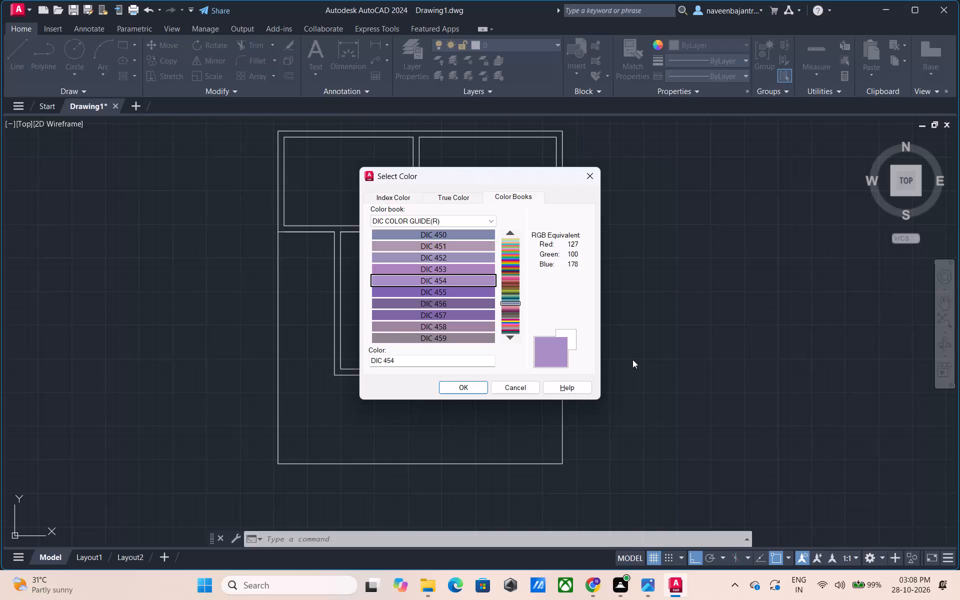
{"action": "key", "text": "Down"}
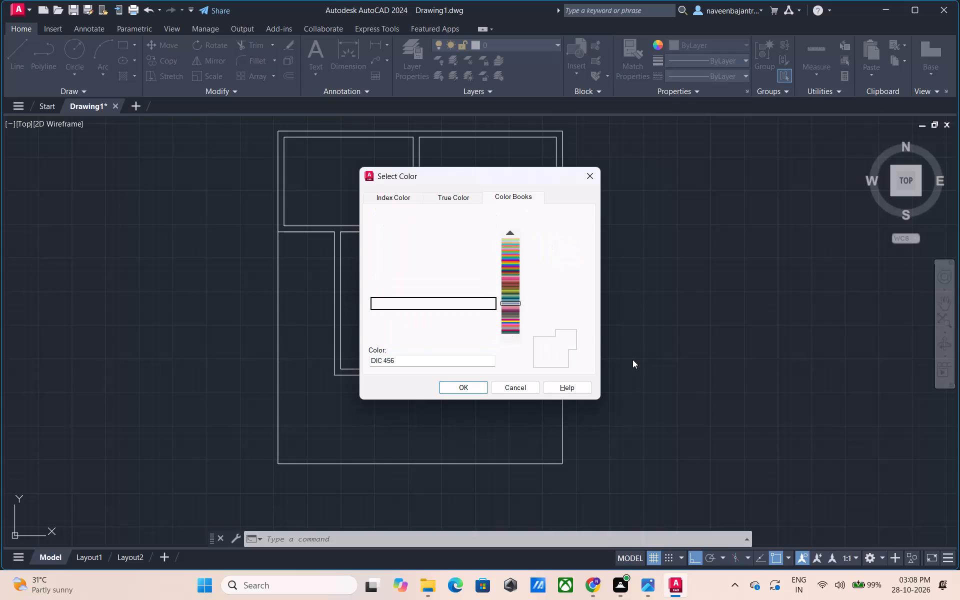
{"action": "key", "text": "Down"}
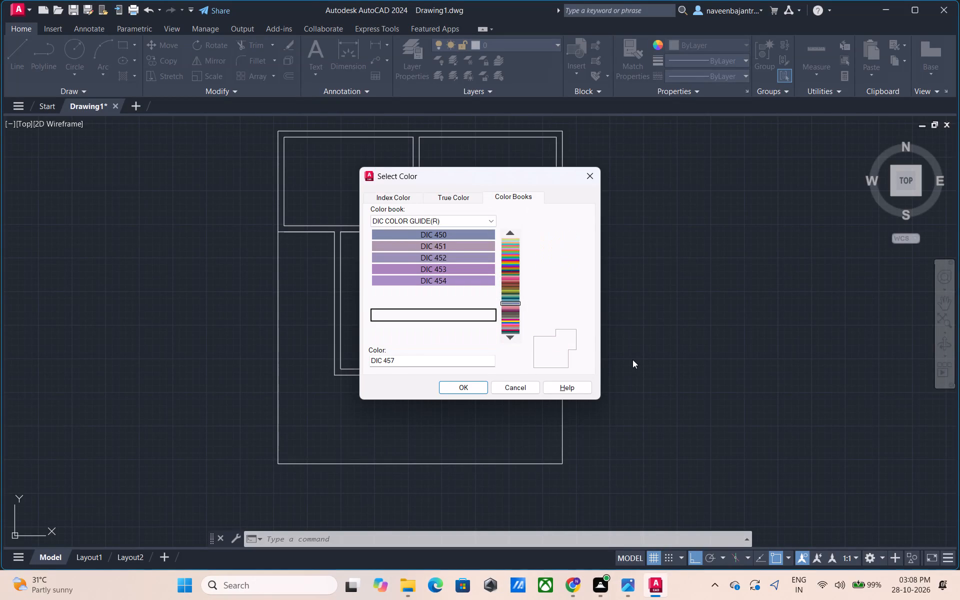
{"action": "key", "text": "Down"}
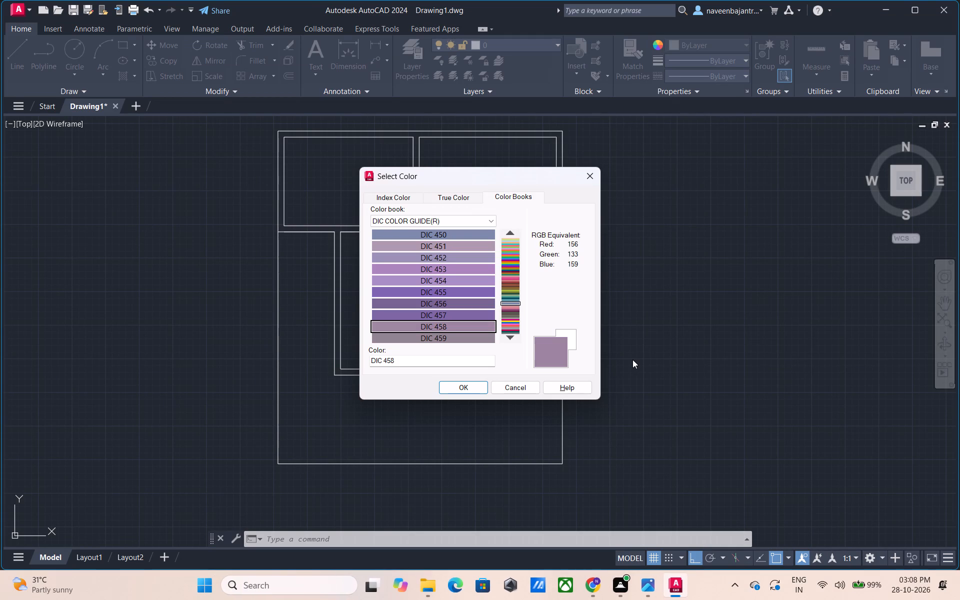
{"action": "key", "text": "Down"}
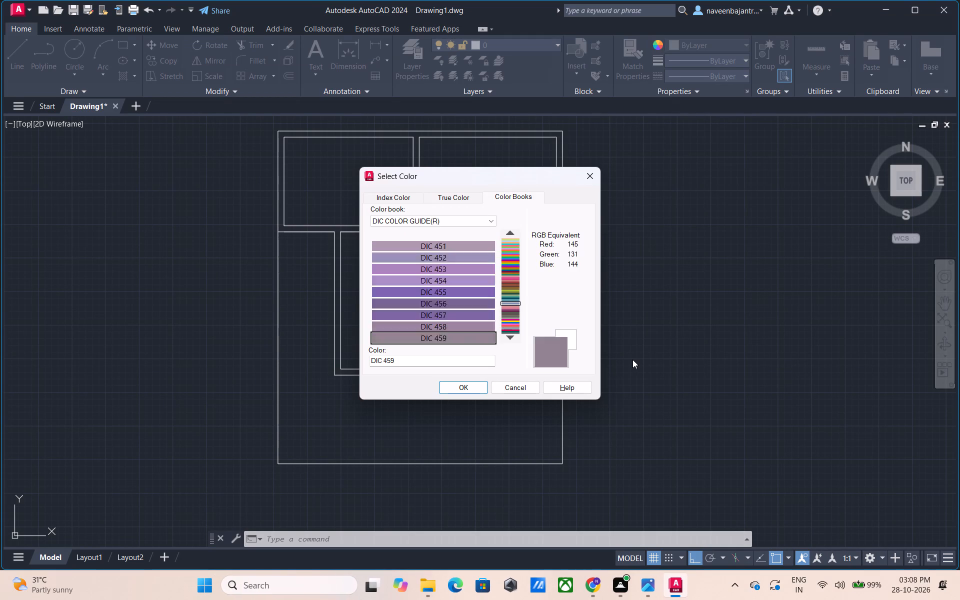
{"action": "key", "text": "Down"}
{"action": "key", "text": "Down"}
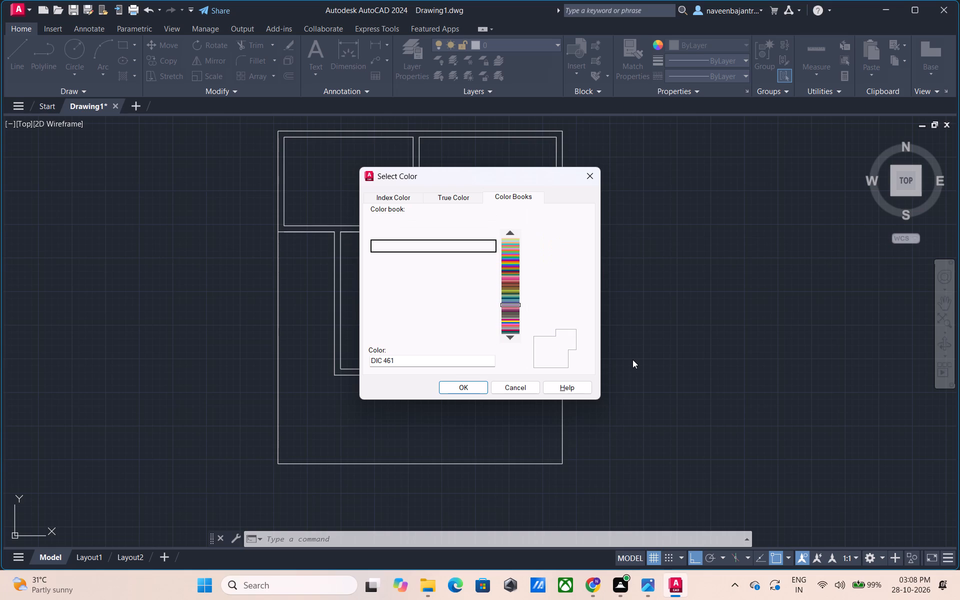
{"action": "key", "text": "Down"}
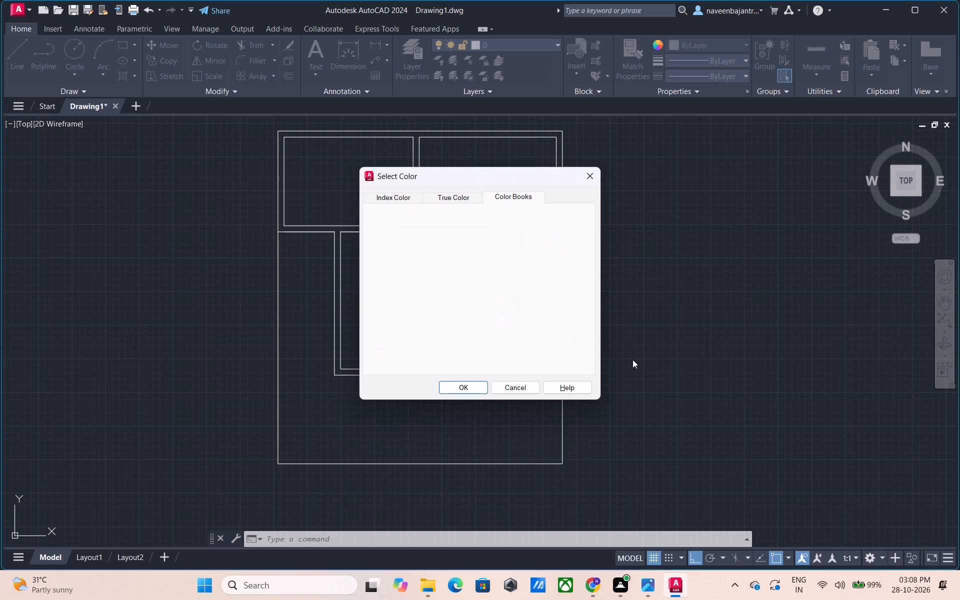
{"action": "key", "text": "Down"}
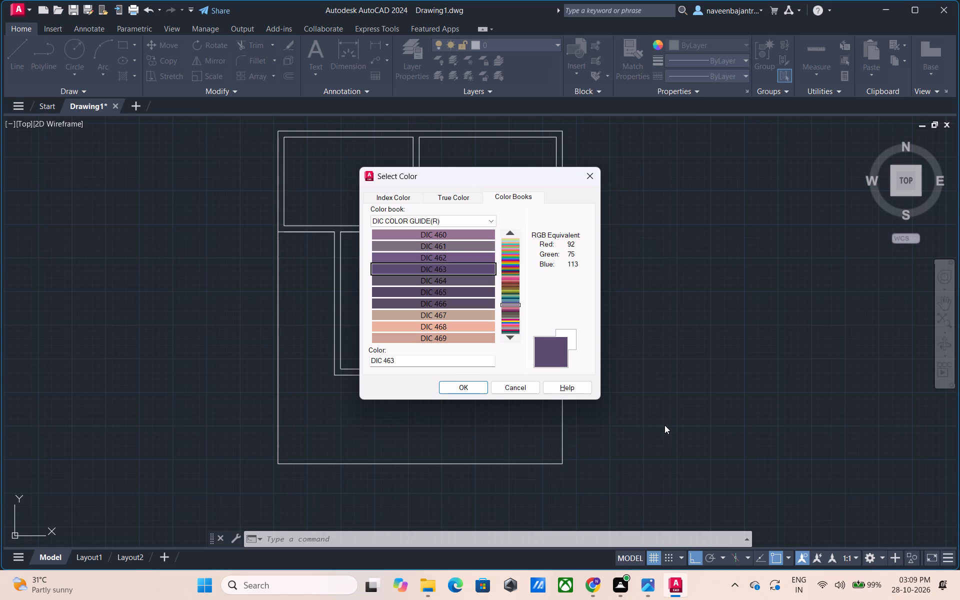
Browse the DIC COLOR GUIDE(R) pages onward from the DIC 460s through the pinks and plums to the greys around DIC 510.
{"action": "left_click", "coordinate": [518, 335]}
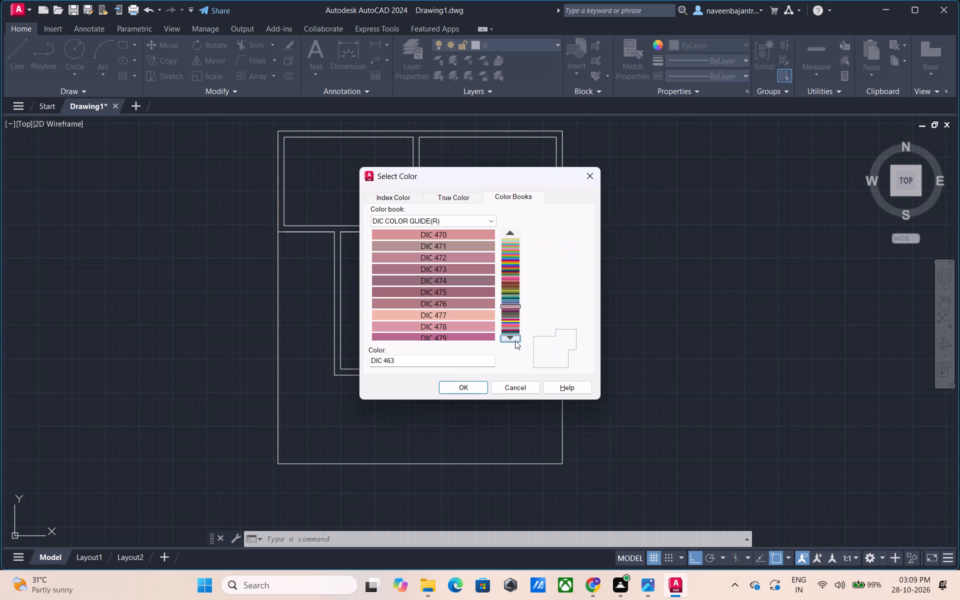
{"action": "left_click", "coordinate": [506, 338]}
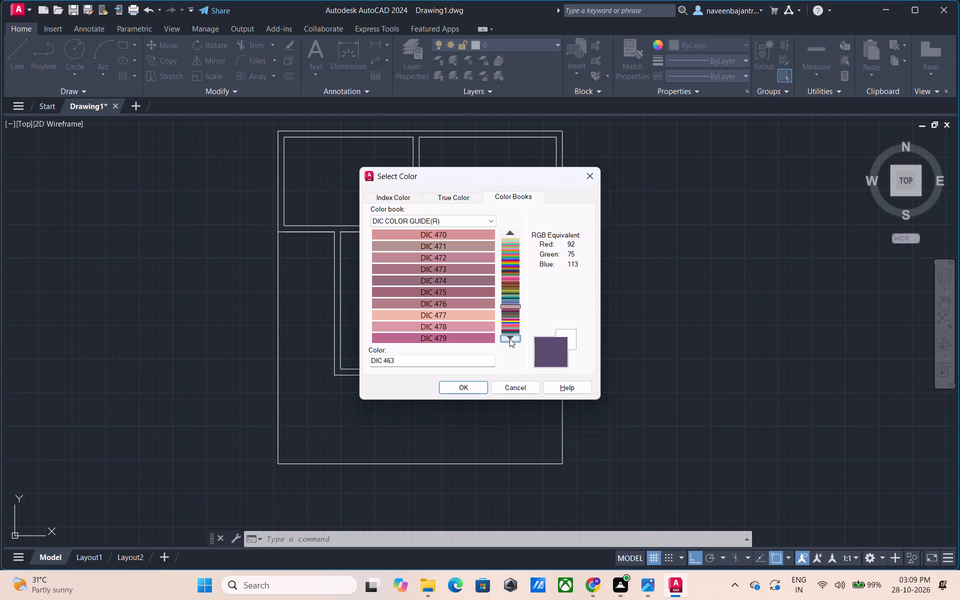
{"action": "left_click", "coordinate": [509, 338]}
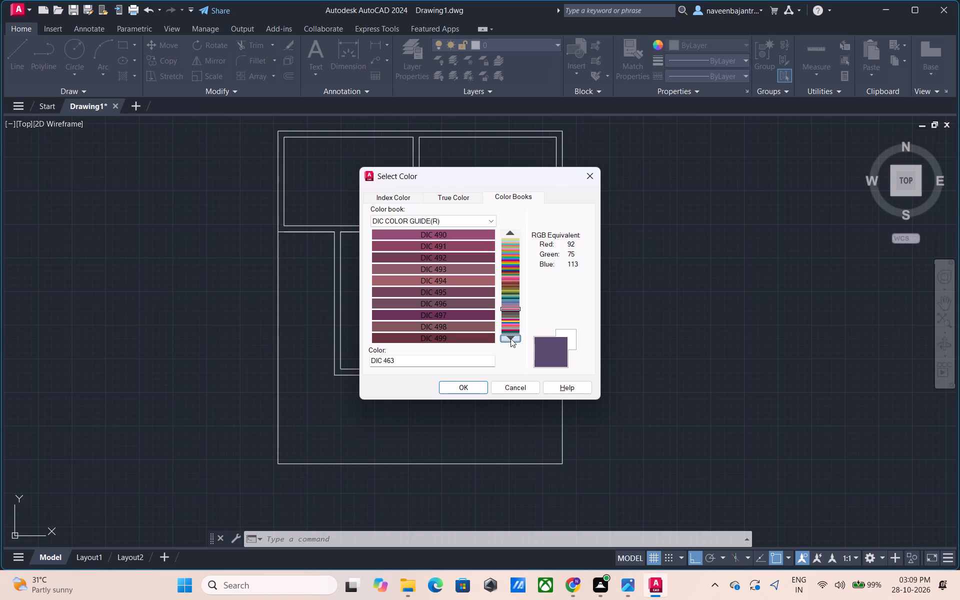
{"action": "left_click", "coordinate": [510, 338]}
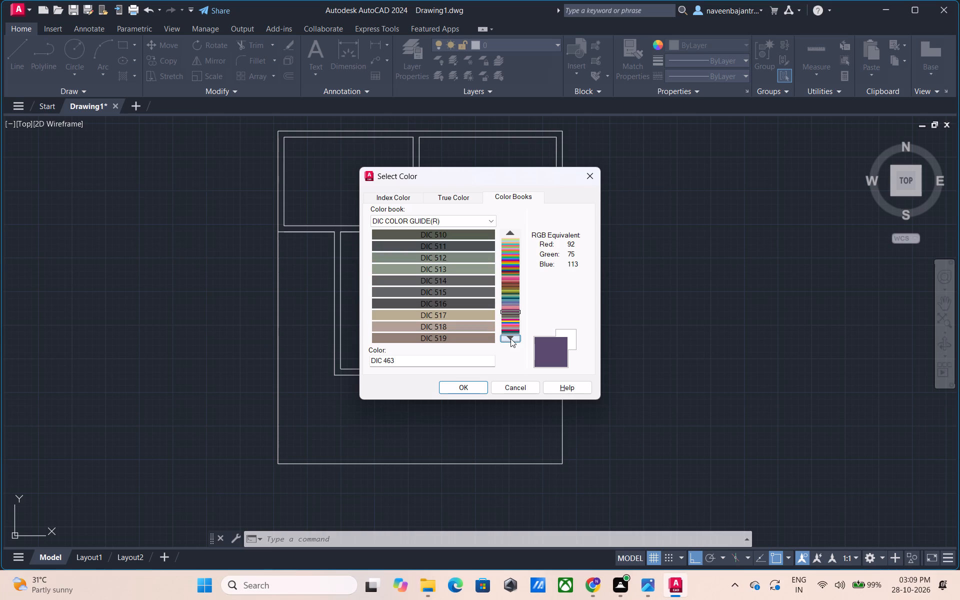
Browse the DIC COLOR GUIDE(R) pages backward from DIC 510 through the purples, blues and greens to the browns around DIC 330.
{"action": "left_click", "coordinate": [512, 231]}
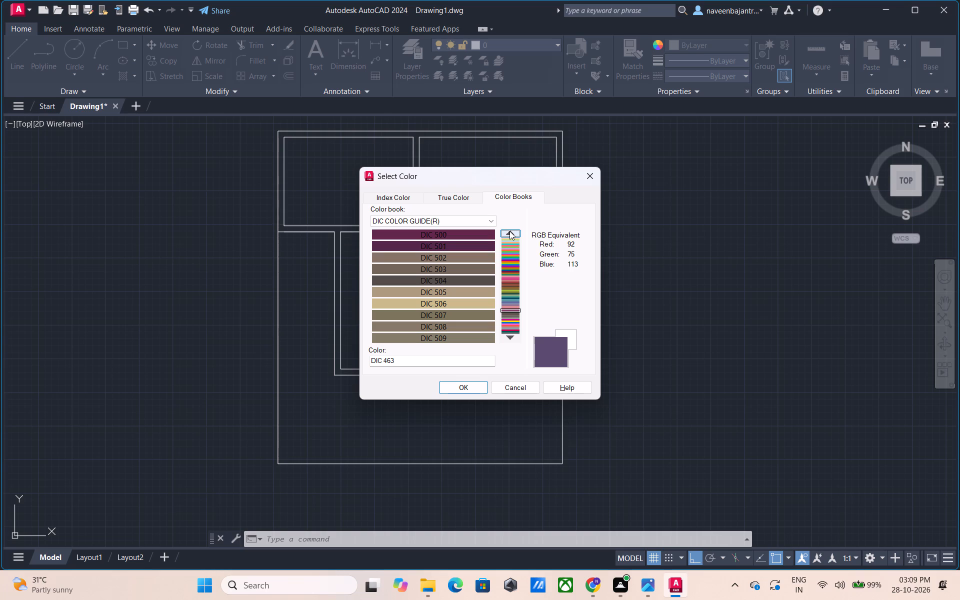
{"action": "left_click", "coordinate": [509, 231]}
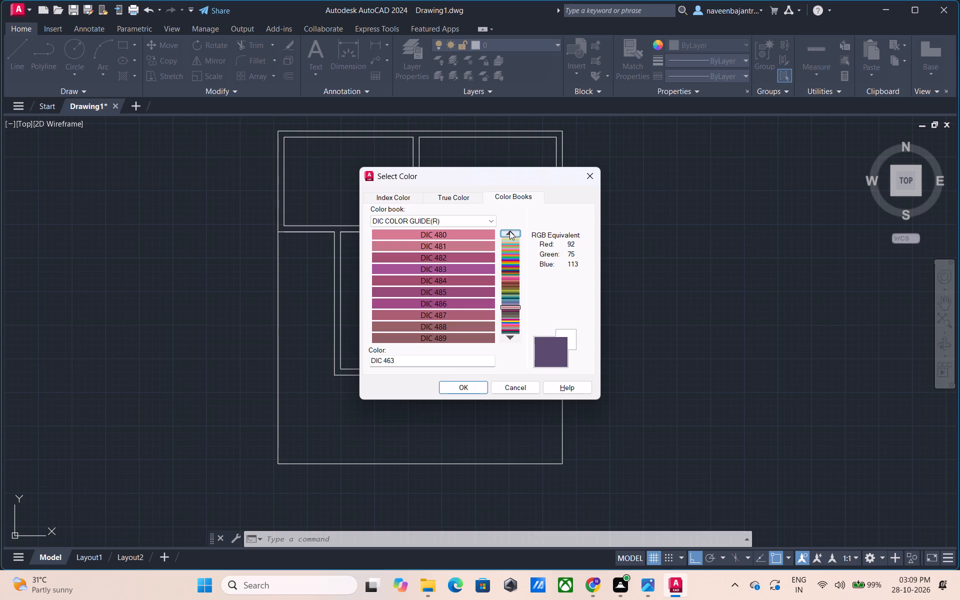
{"action": "left_click", "coordinate": [509, 231]}
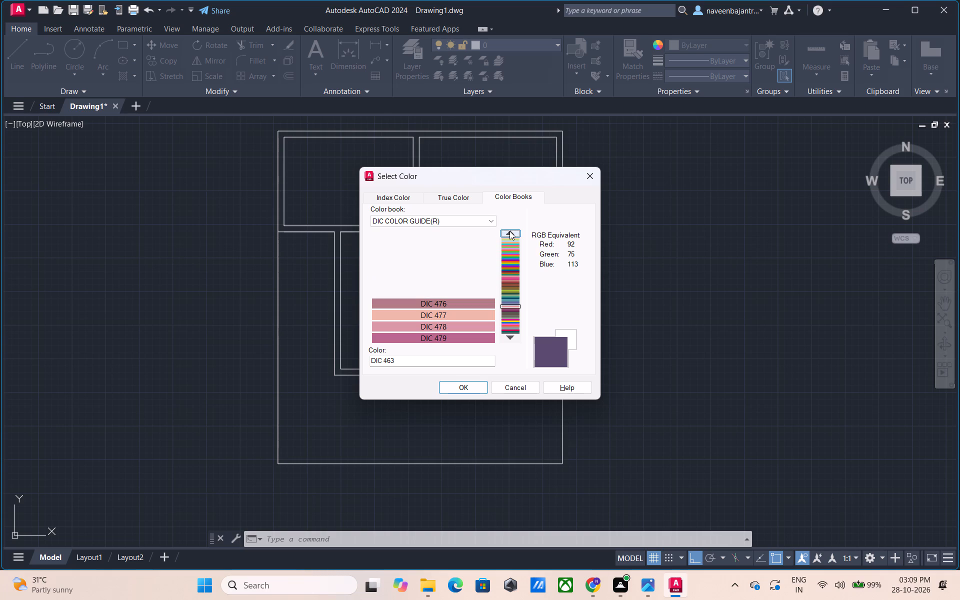
{"action": "left_click", "coordinate": [509, 231]}
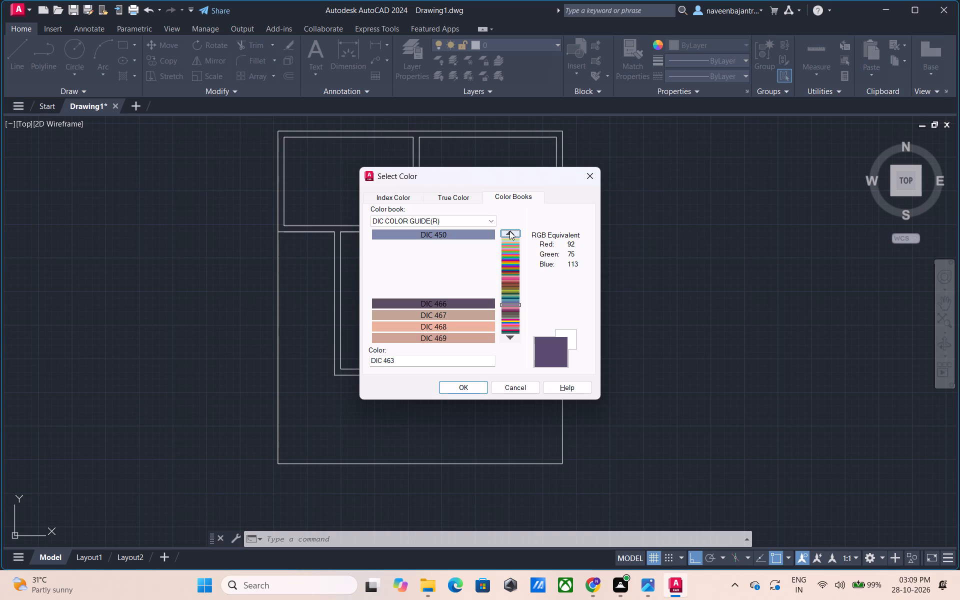
{"action": "left_click", "coordinate": [509, 231]}
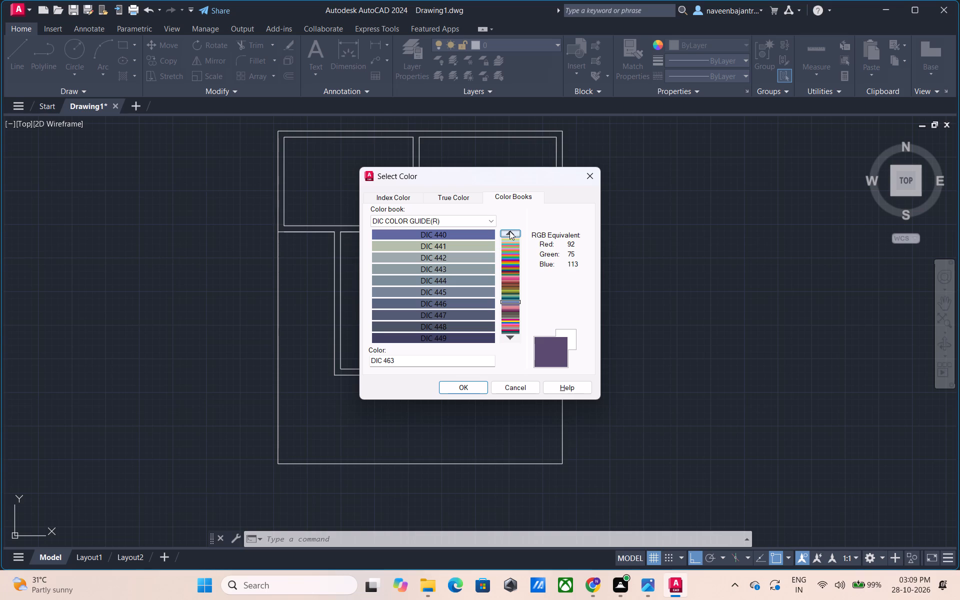
{"action": "left_click", "coordinate": [509, 231]}
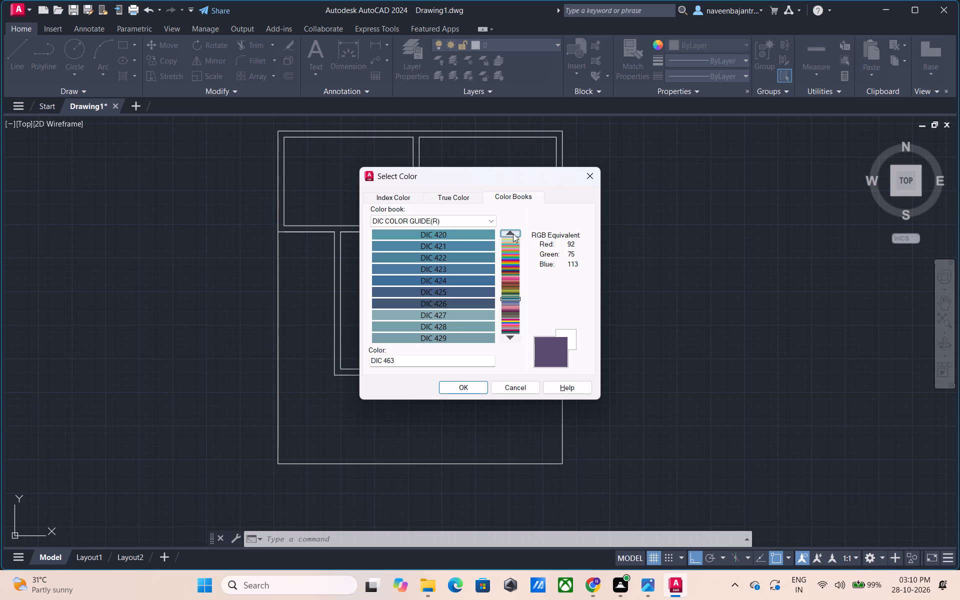
{"action": "left_click", "coordinate": [509, 232]}
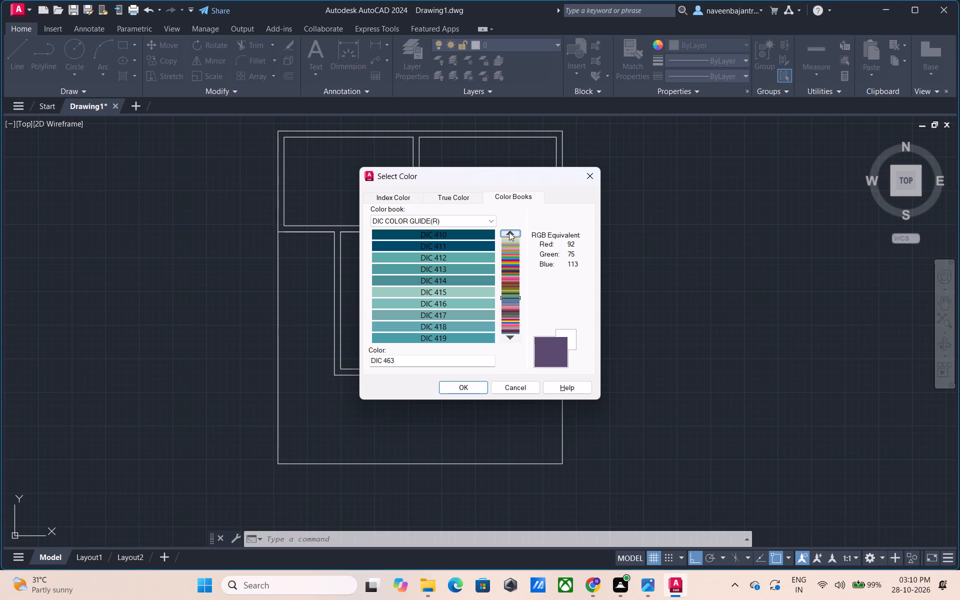
{"action": "left_click", "coordinate": [509, 232]}
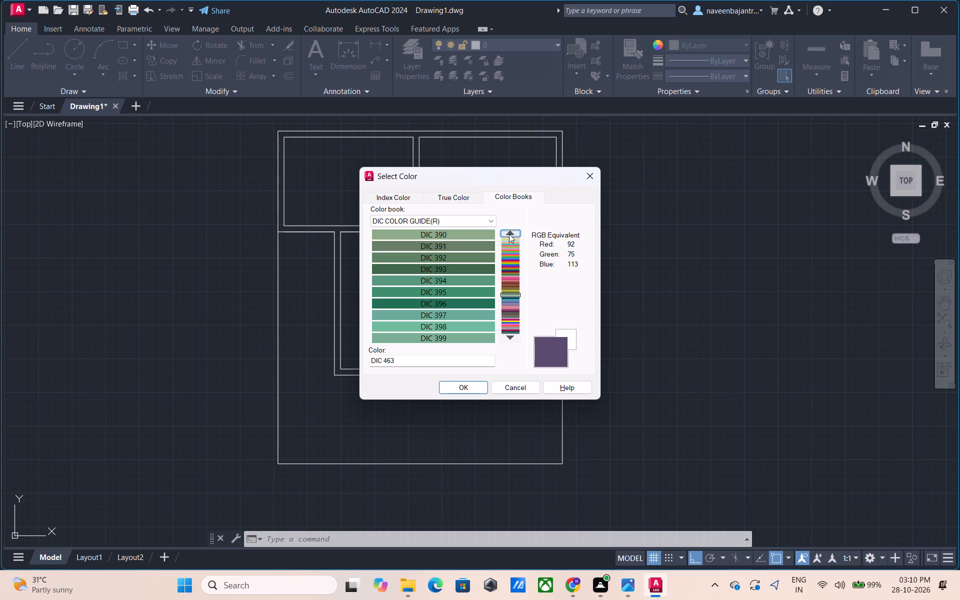
{"action": "left_click", "coordinate": [509, 234]}
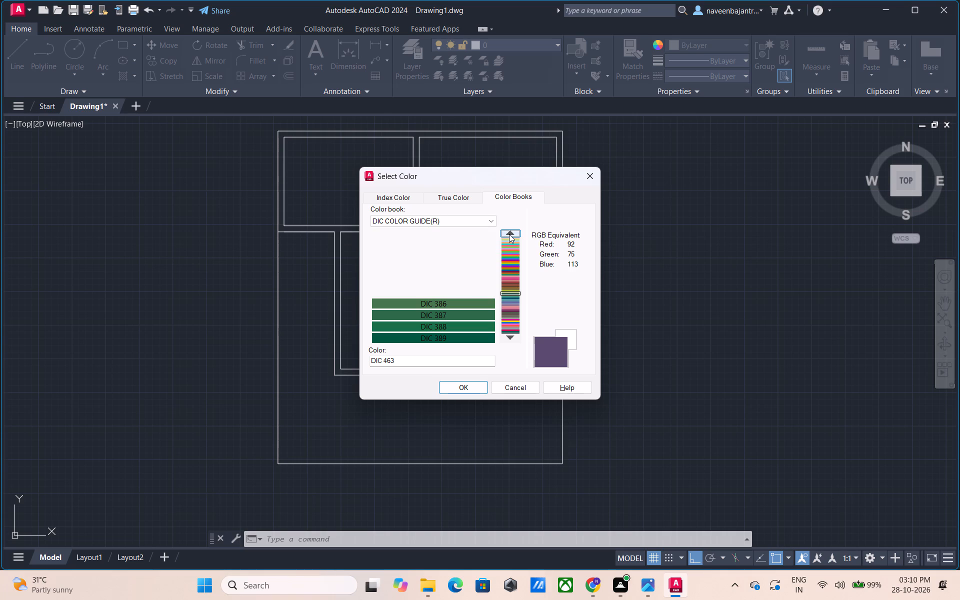
{"action": "left_click", "coordinate": [509, 234]}
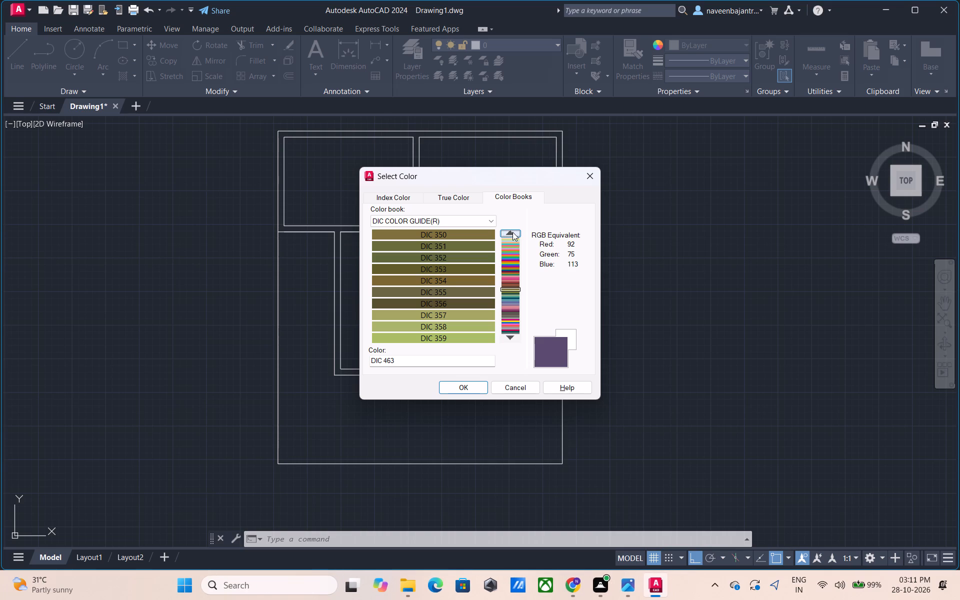
{"action": "left_click", "coordinate": [512, 232]}
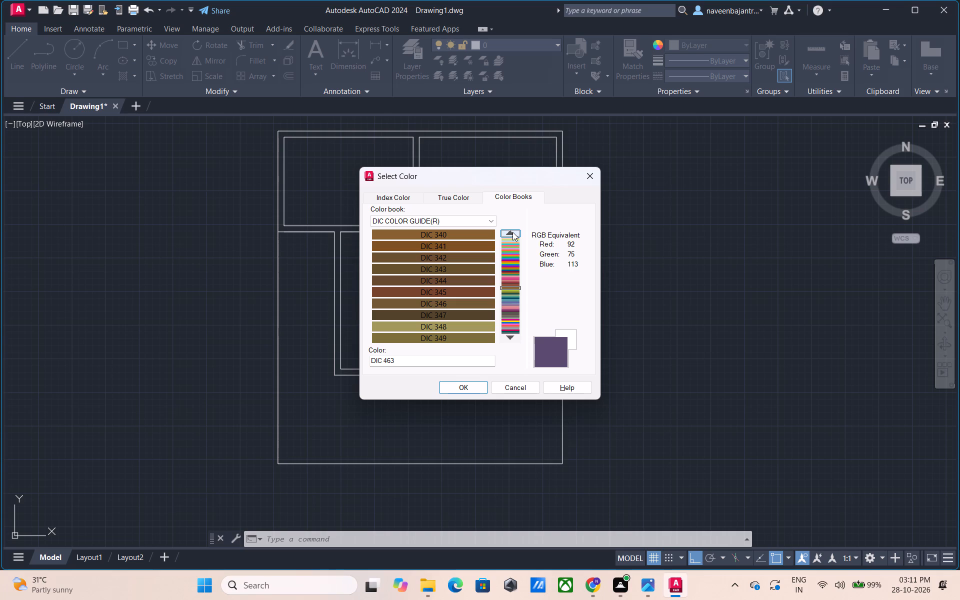
{"action": "key", "text": "Down"}
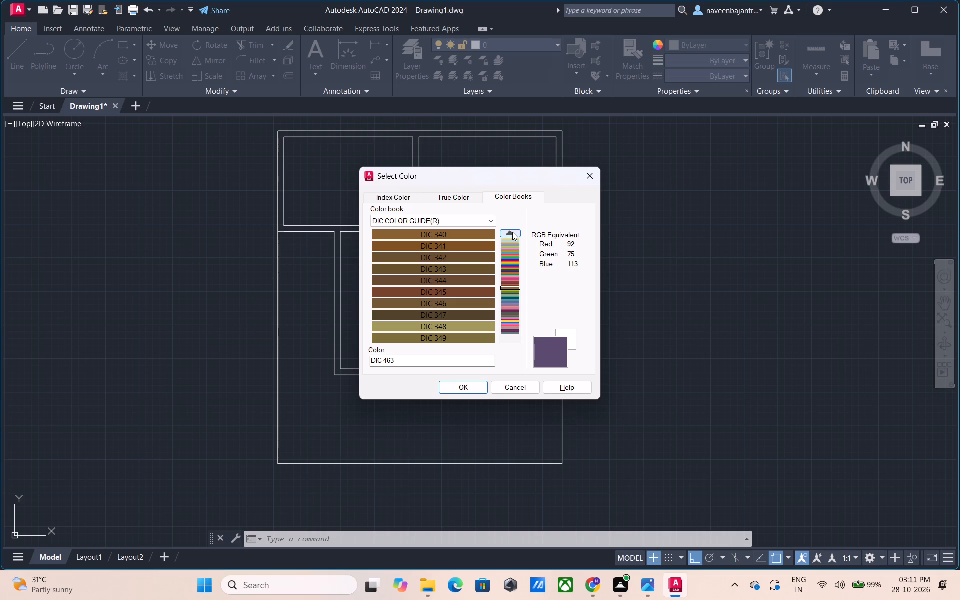
{"action": "left_click", "coordinate": [512, 232]}
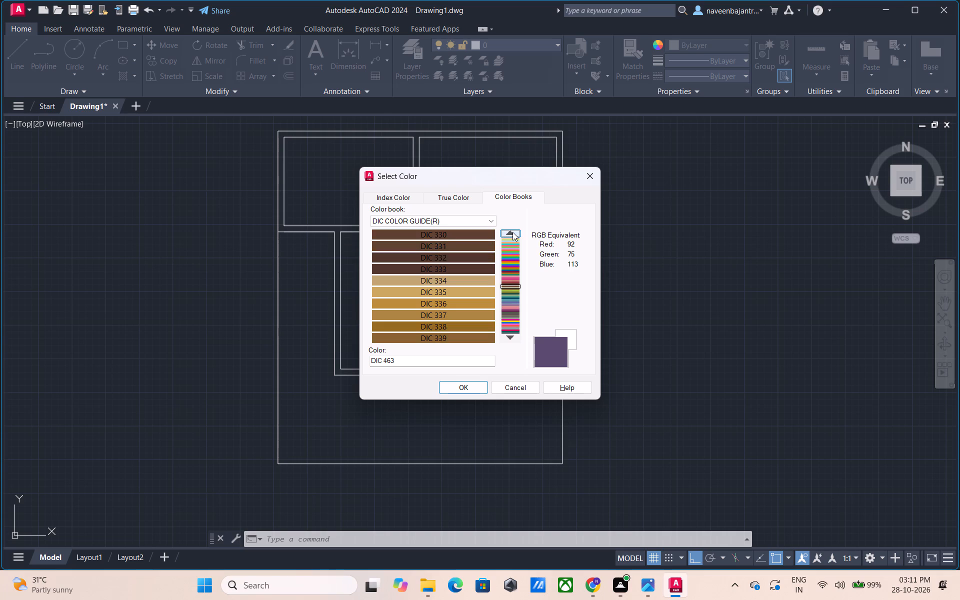
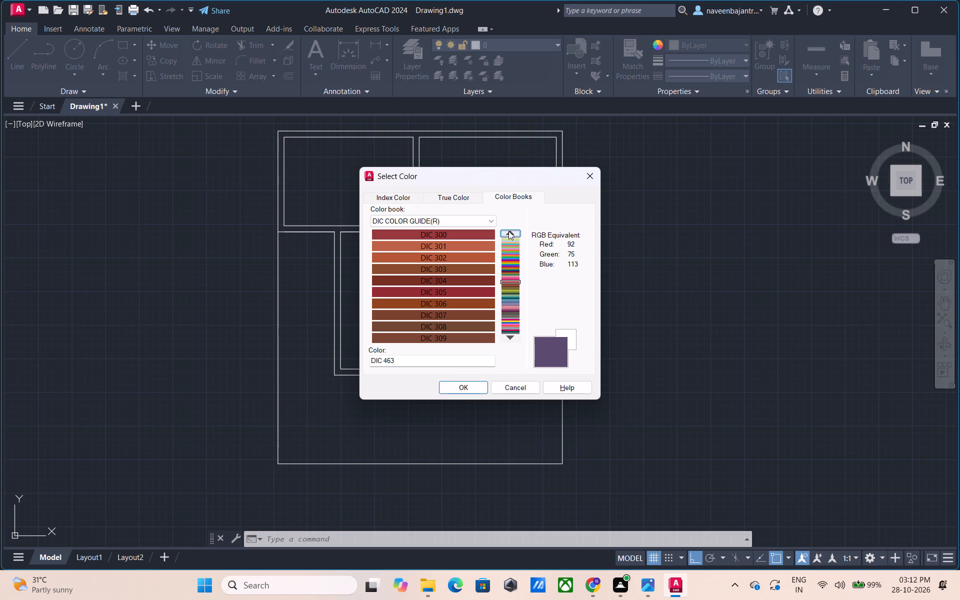
Browse the DIC COLOR GUIDE(R) pages backward from the reddish browns around DIC 300 to the magentas and reds around DIC 150.
{"action": "left_click", "coordinate": [508, 231]}
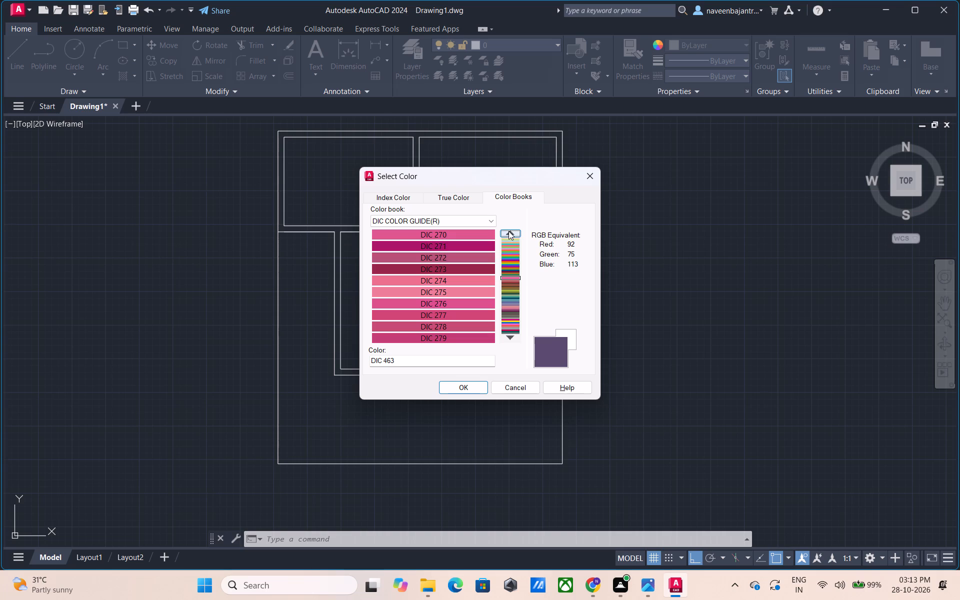
{"action": "left_click", "coordinate": [508, 231]}
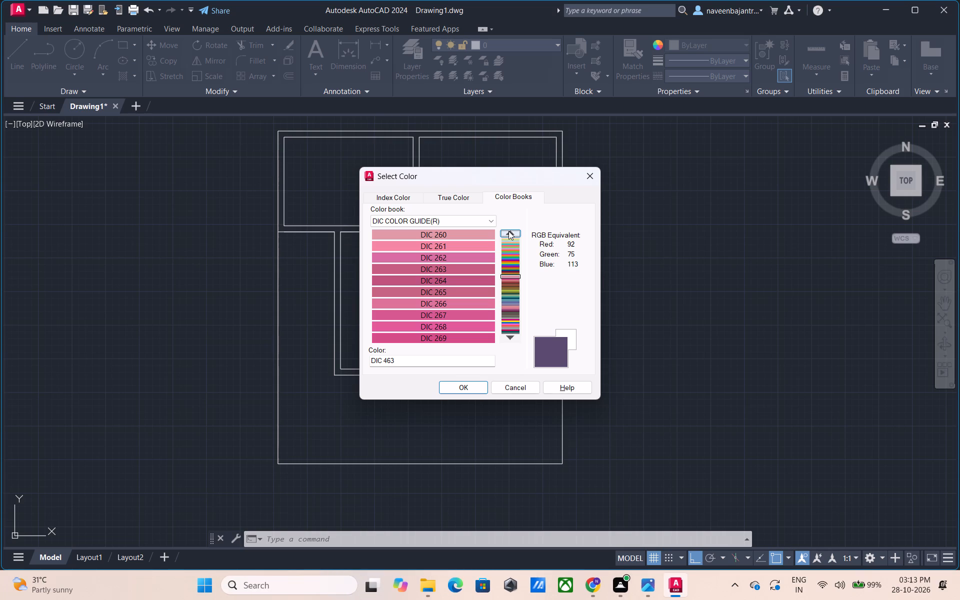
{"action": "left_click", "coordinate": [508, 231]}
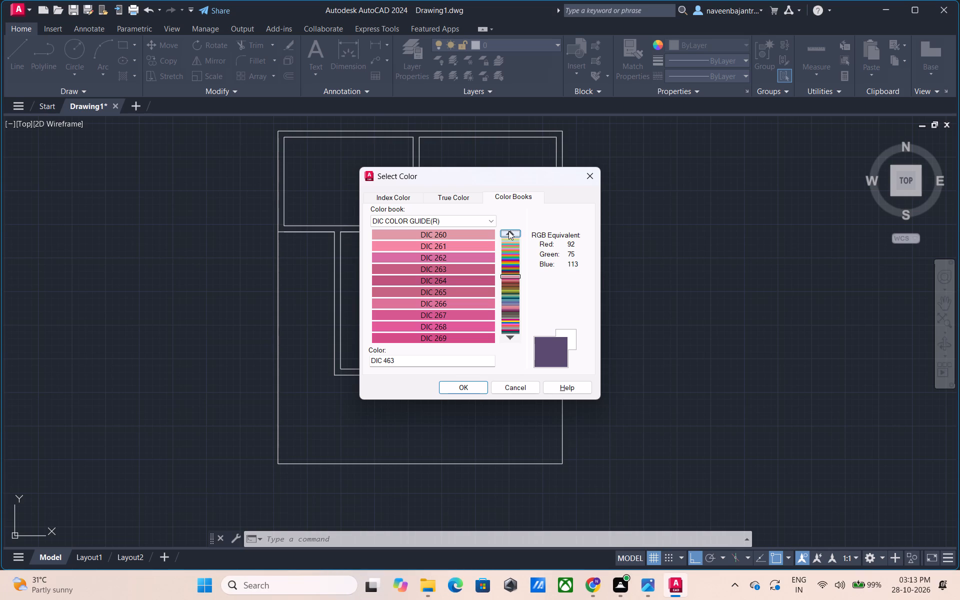
{"action": "left_click", "coordinate": [508, 231]}
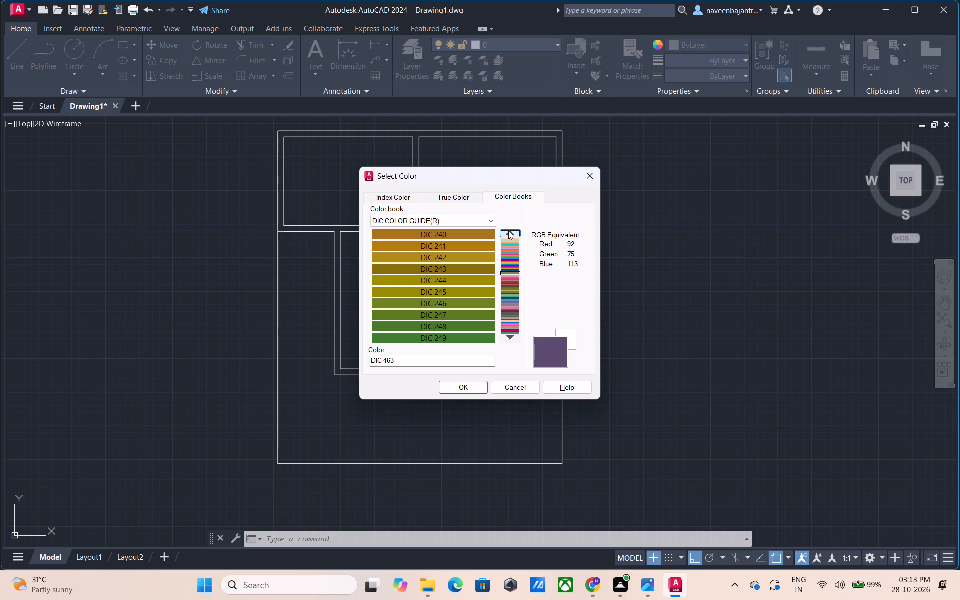
{"action": "left_click", "coordinate": [508, 231]}
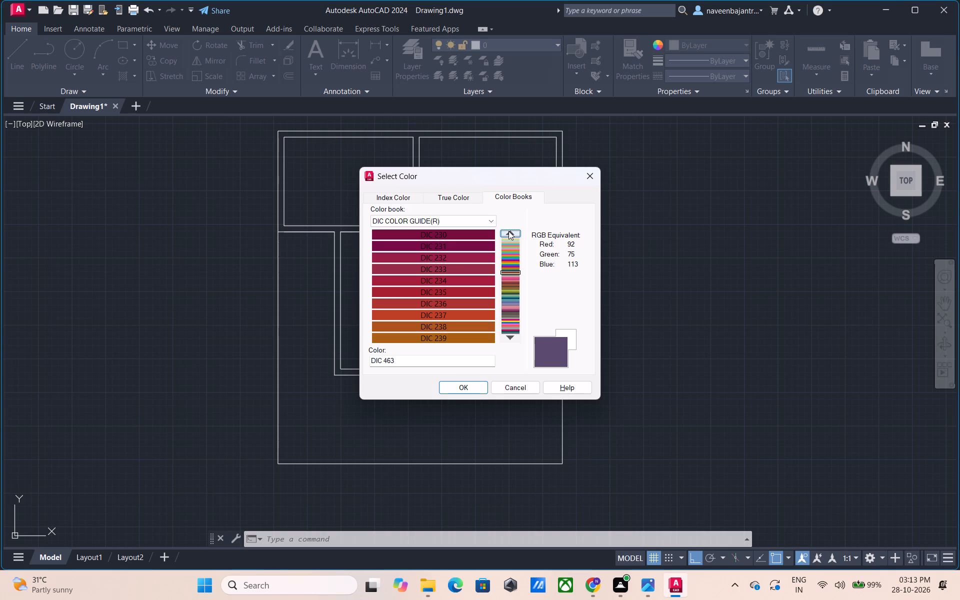
{"action": "left_click", "coordinate": [508, 231]}
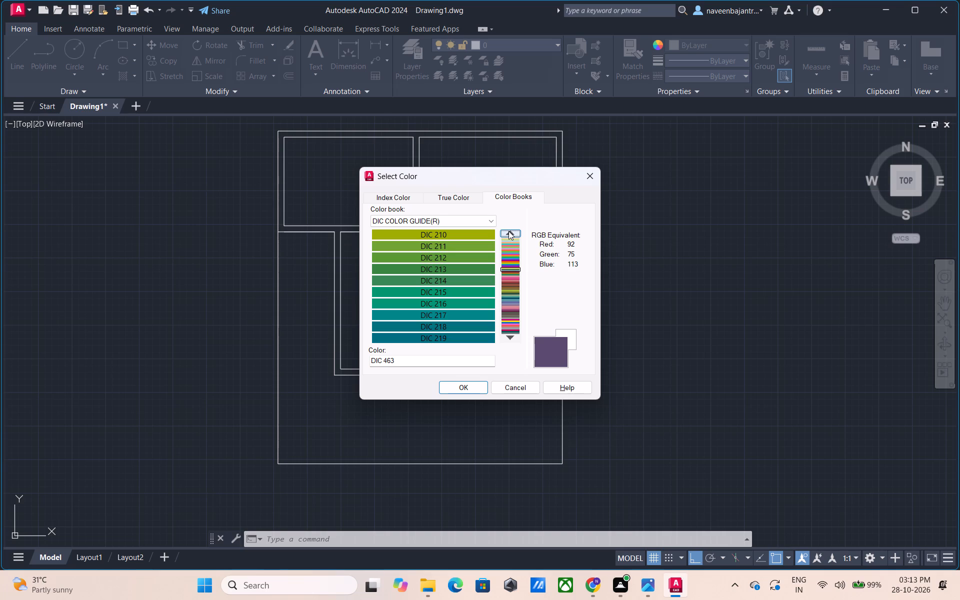
{"action": "left_click", "coordinate": [508, 231]}
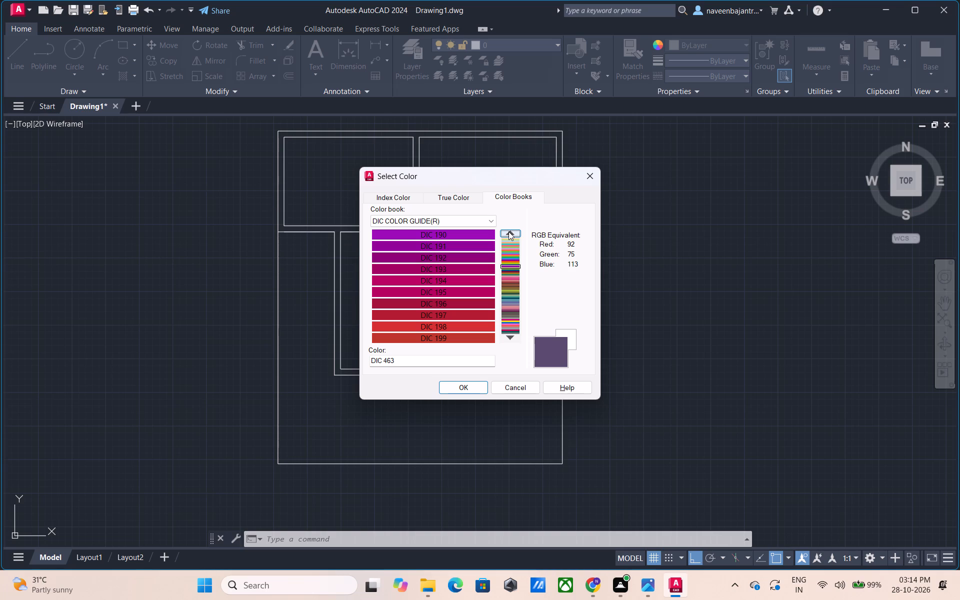
{"action": "left_click", "coordinate": [510, 232]}
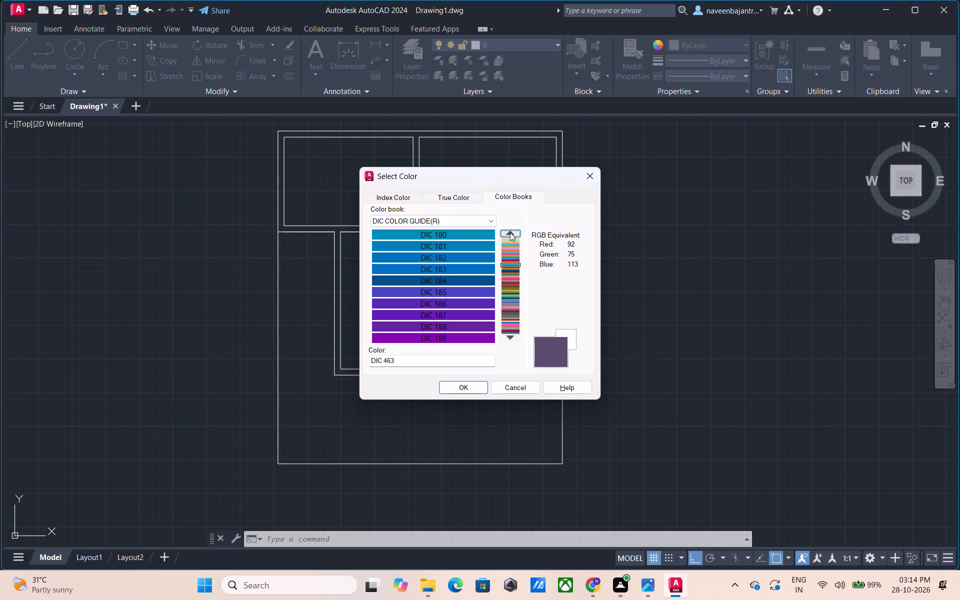
{"action": "left_click", "coordinate": [510, 232]}
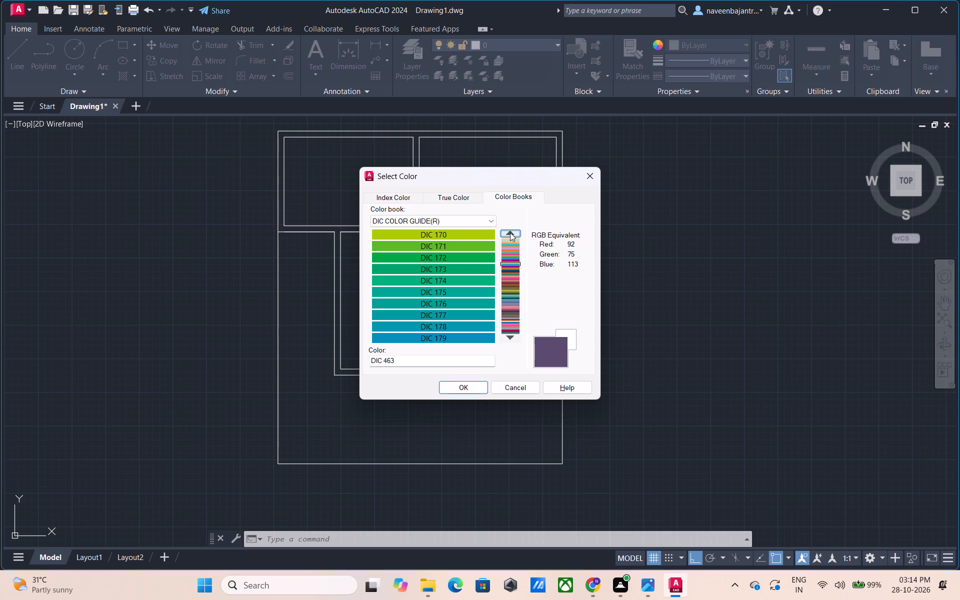
{"action": "left_click", "coordinate": [510, 232]}
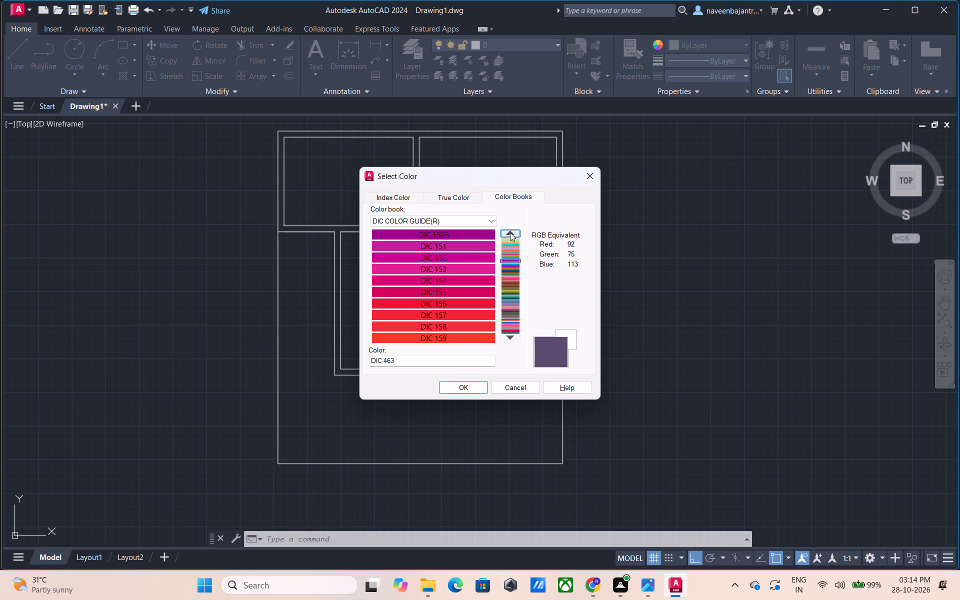
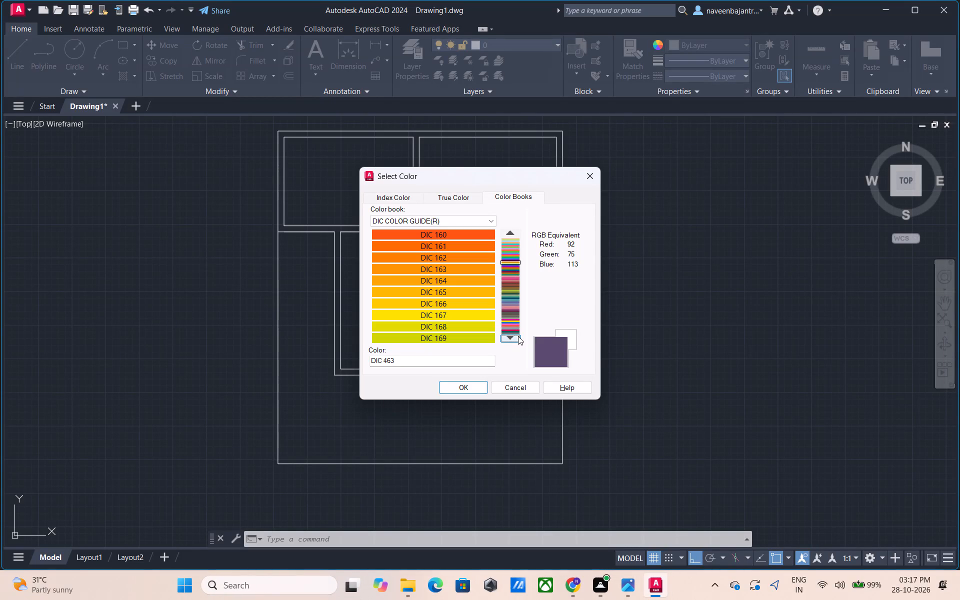
Browse the DIC COLOR GUIDE(R) pages forward from the oranges around DIC 160 to the muted reds around DIC 290.
{"action": "left_click", "coordinate": [508, 335]}
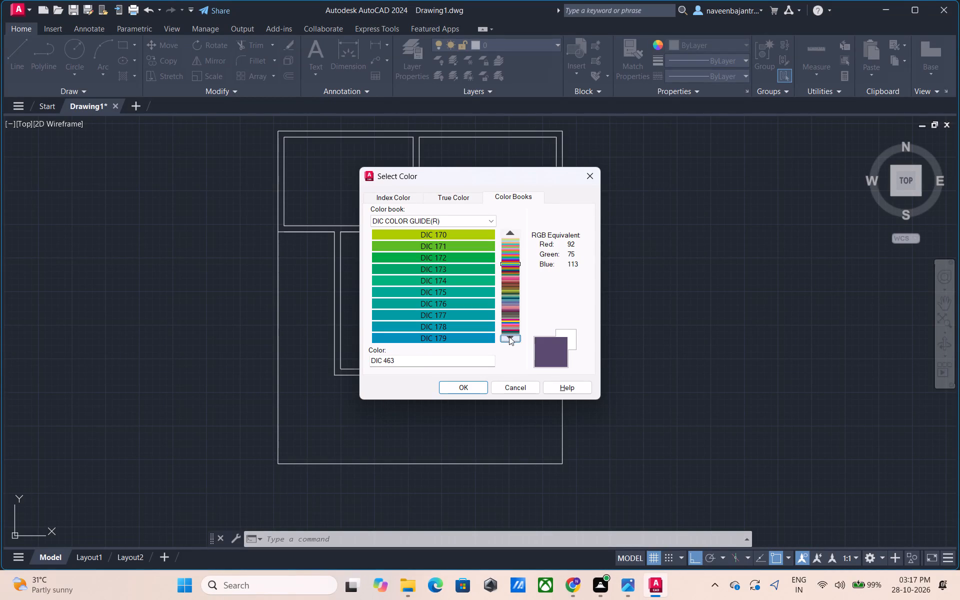
{"action": "left_click", "coordinate": [510, 337]}
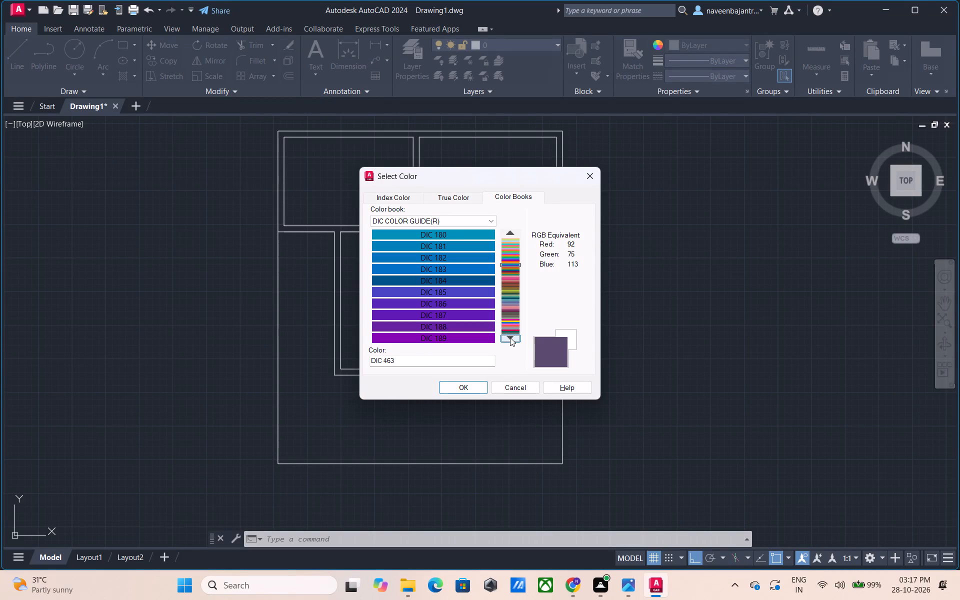
{"action": "left_click", "coordinate": [510, 337]}
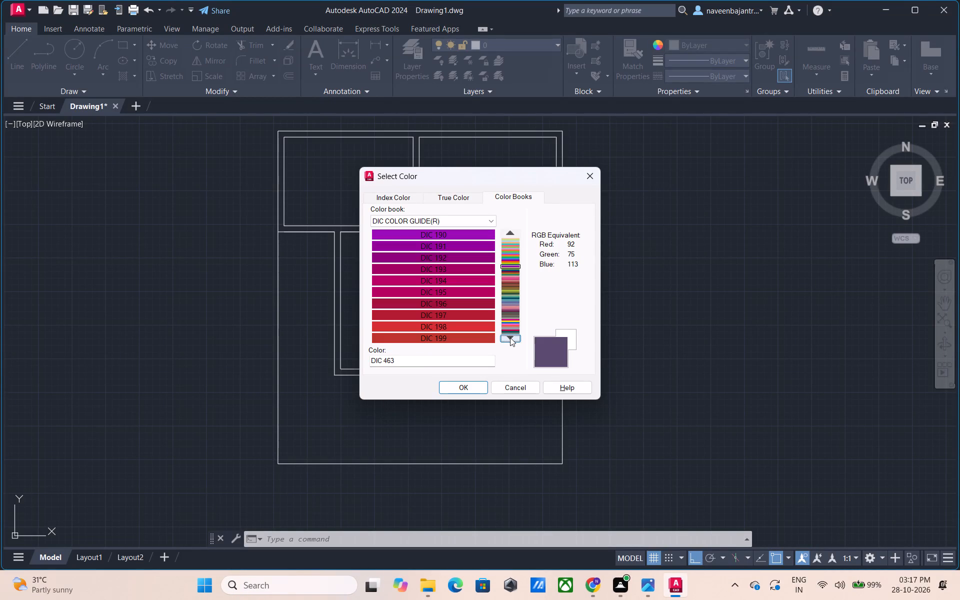
{"action": "left_click", "coordinate": [510, 337]}
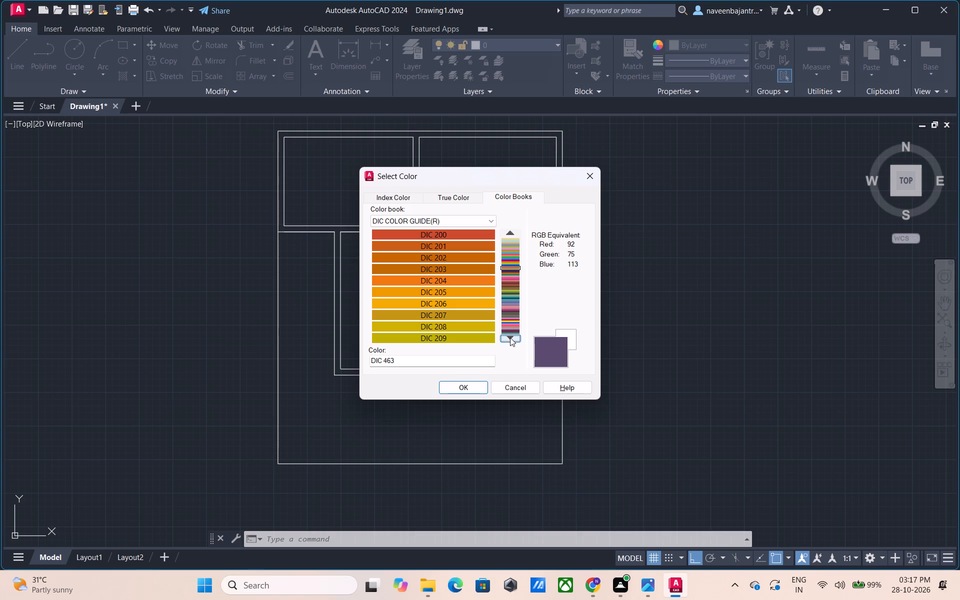
{"action": "left_click", "coordinate": [510, 337]}
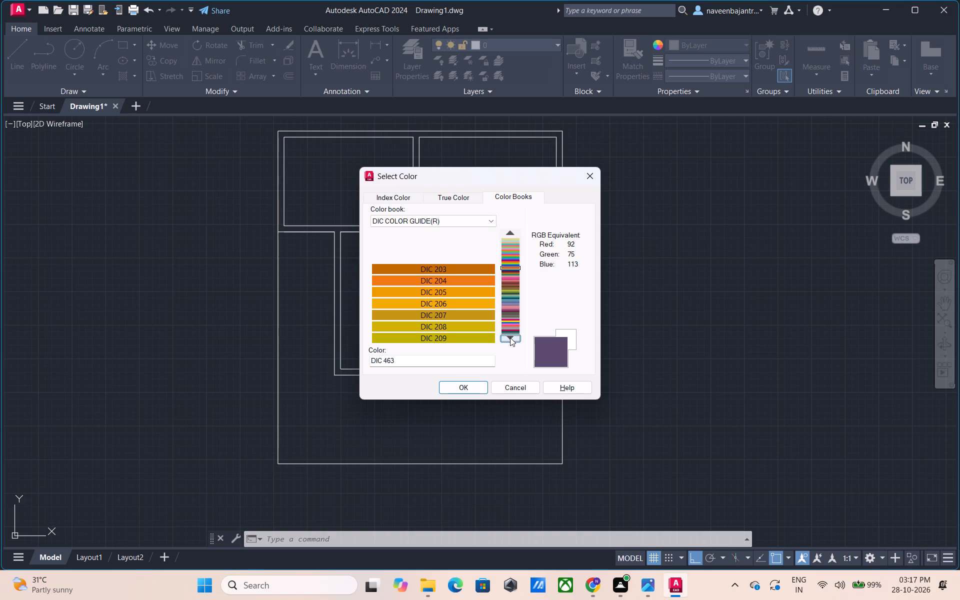
{"action": "left_click", "coordinate": [510, 337]}
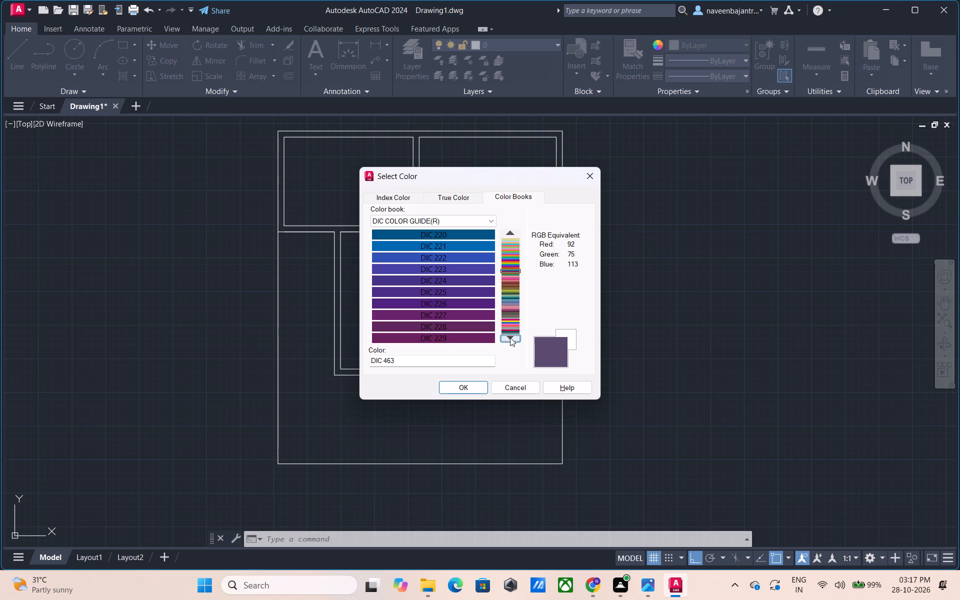
{"action": "left_click", "coordinate": [510, 337]}
{"action": "left_click", "coordinate": [510, 337]}
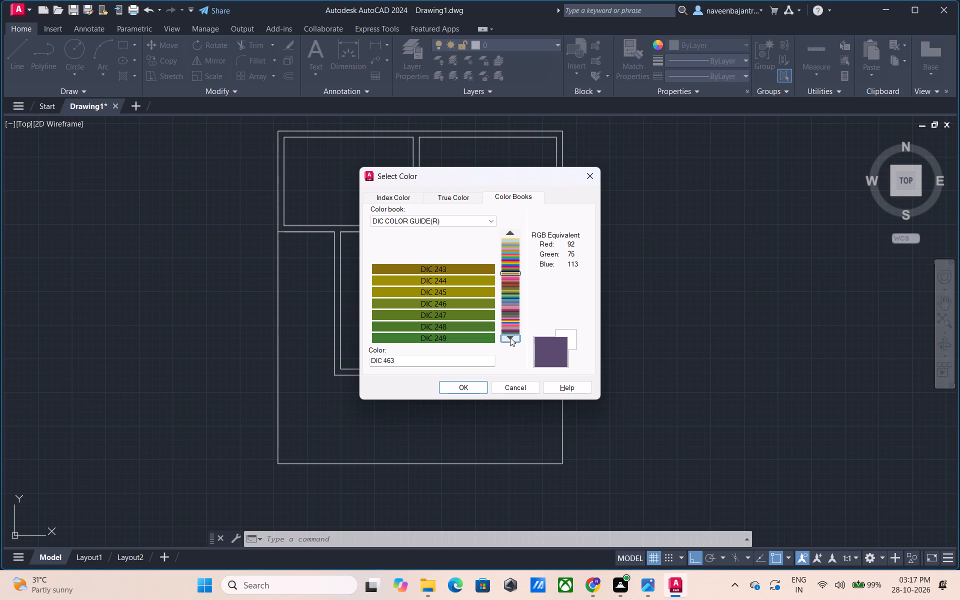
{"action": "left_click", "coordinate": [510, 337]}
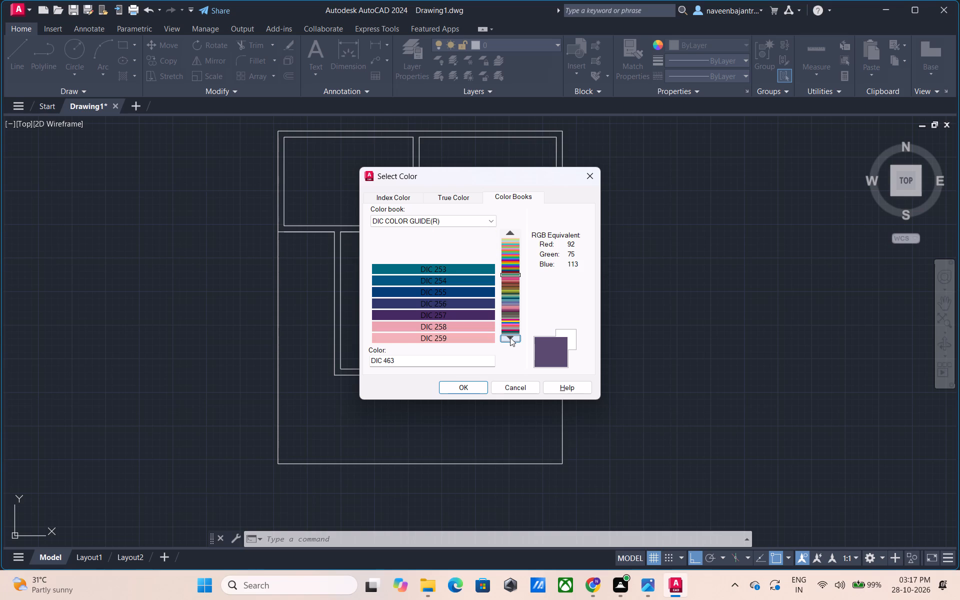
{"action": "left_click", "coordinate": [510, 337]}
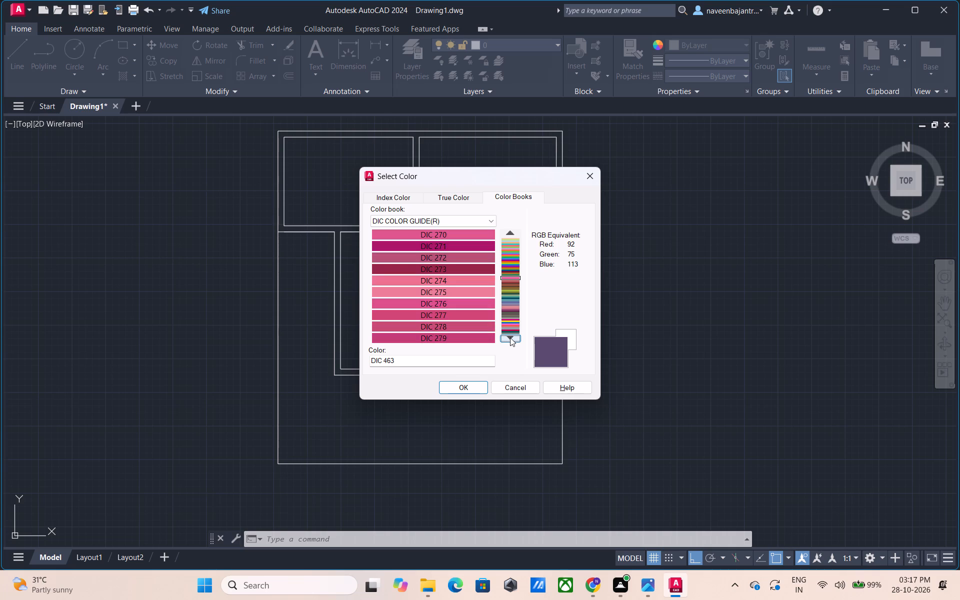
{"action": "left_click", "coordinate": [510, 337]}
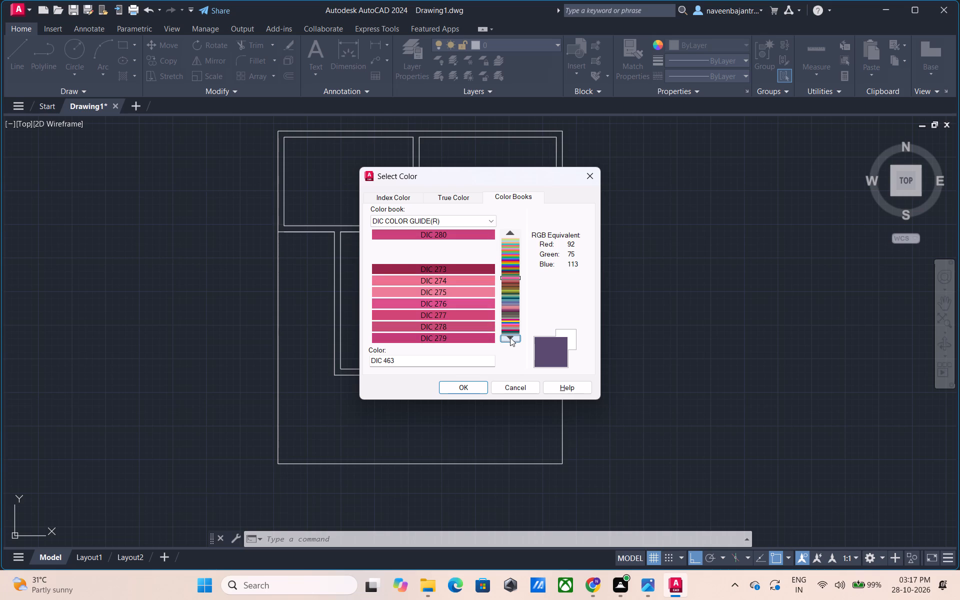
{"action": "left_click", "coordinate": [510, 337]}
{"action": "left_click", "coordinate": [510, 337]}
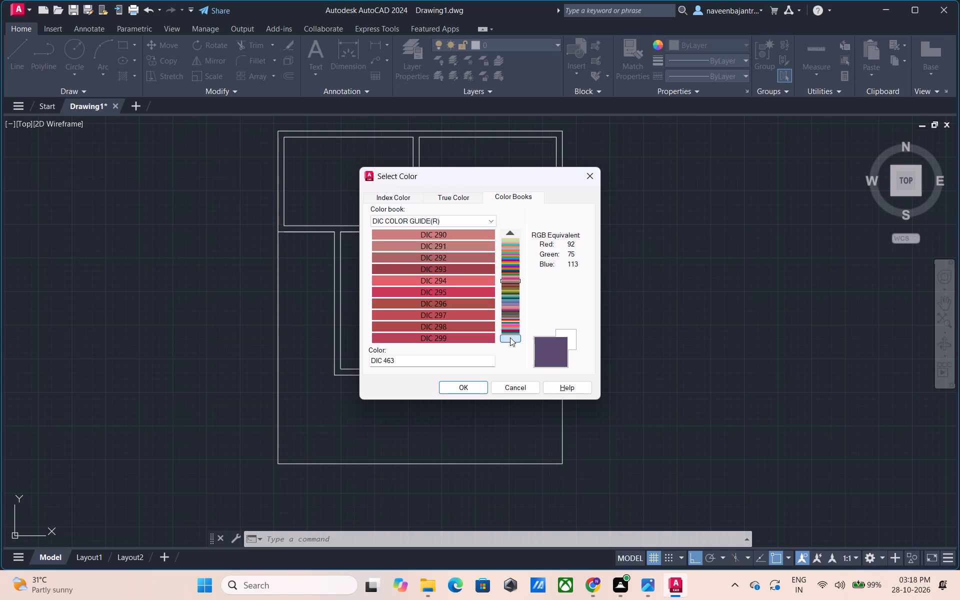
Browse the DIC COLOR GUIDE(R) pages forward through the browns, greens and blues to the purples around DIC 450.
{"action": "left_click", "coordinate": [510, 337]}
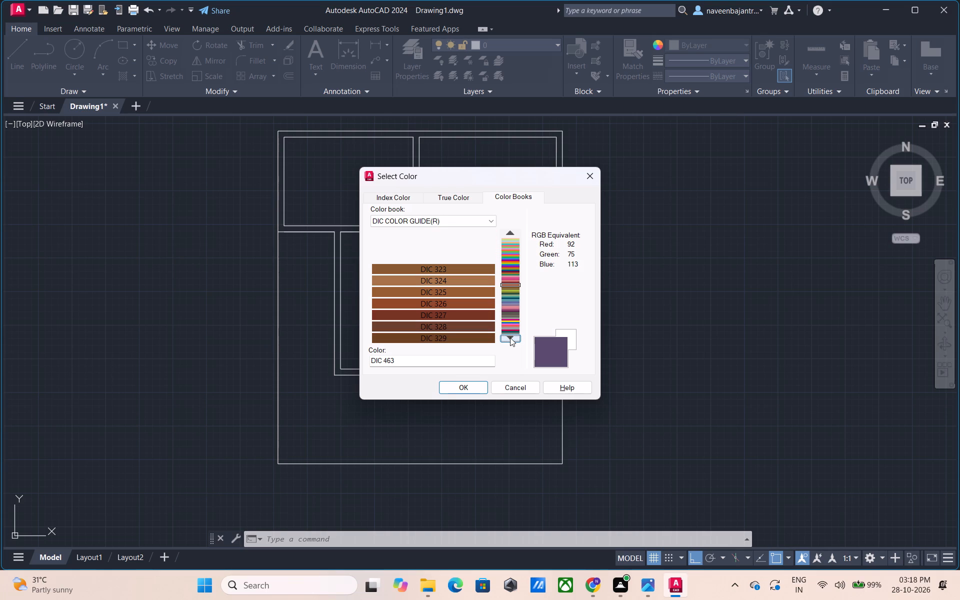
{"action": "left_click", "coordinate": [510, 337]}
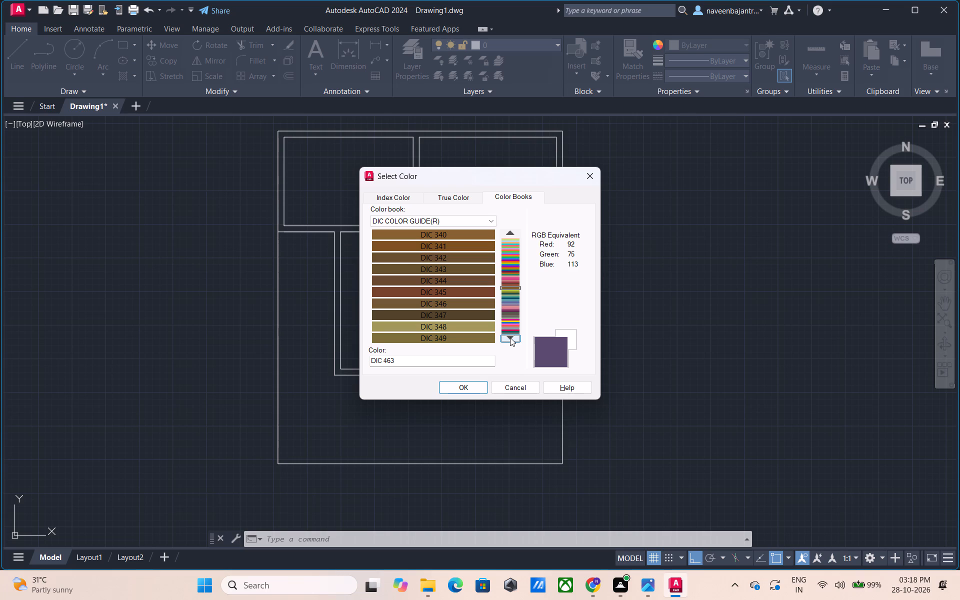
{"action": "left_click", "coordinate": [510, 337]}
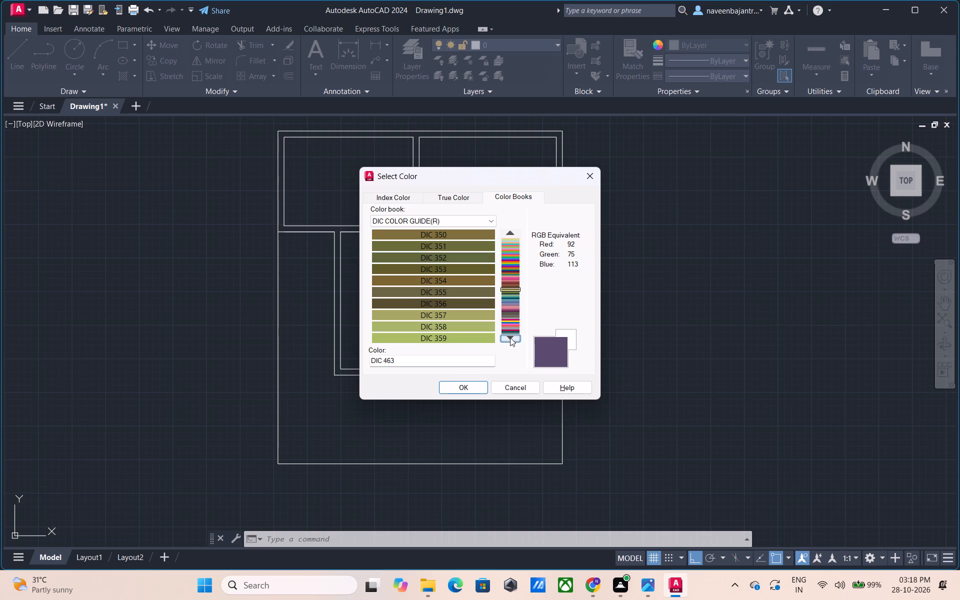
{"action": "left_click", "coordinate": [510, 337]}
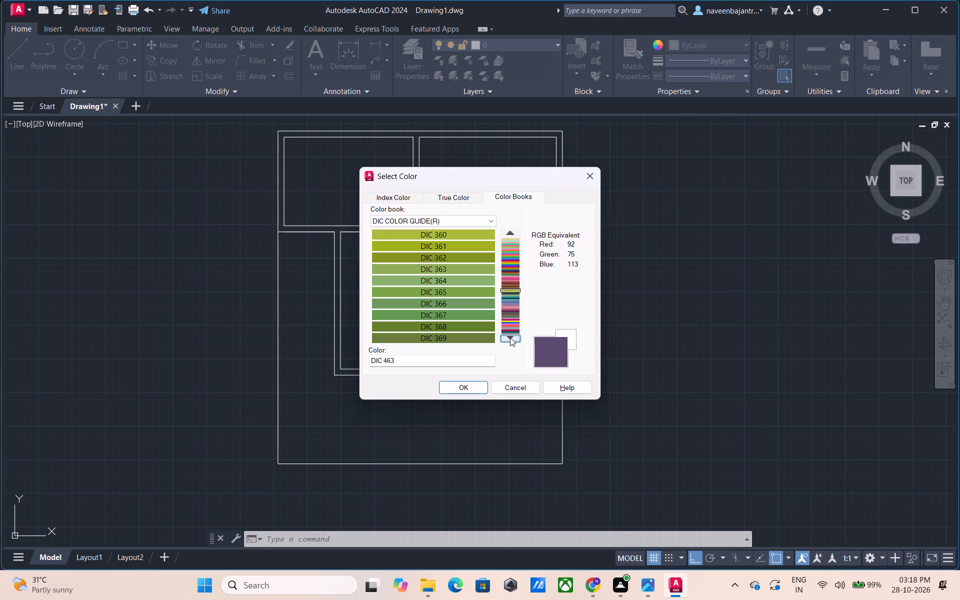
{"action": "left_click", "coordinate": [510, 337]}
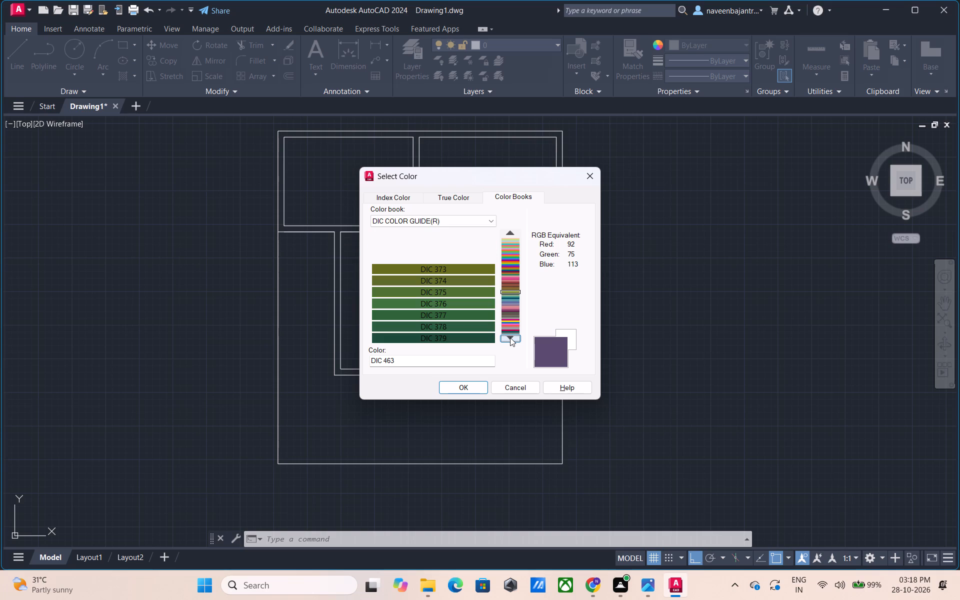
{"action": "left_click", "coordinate": [510, 336]}
{"action": "left_click", "coordinate": [510, 336]}
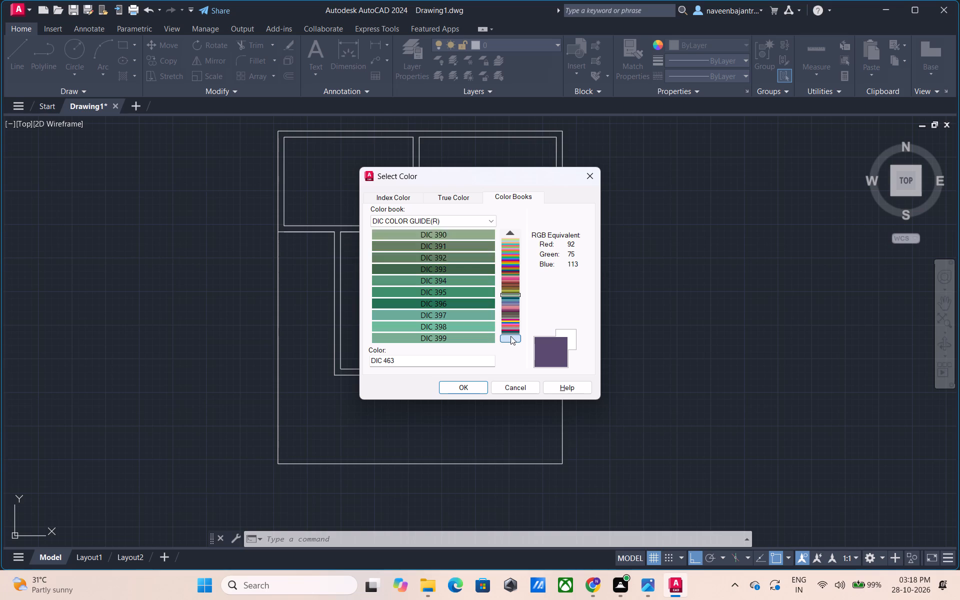
{"action": "left_click", "coordinate": [509, 339]}
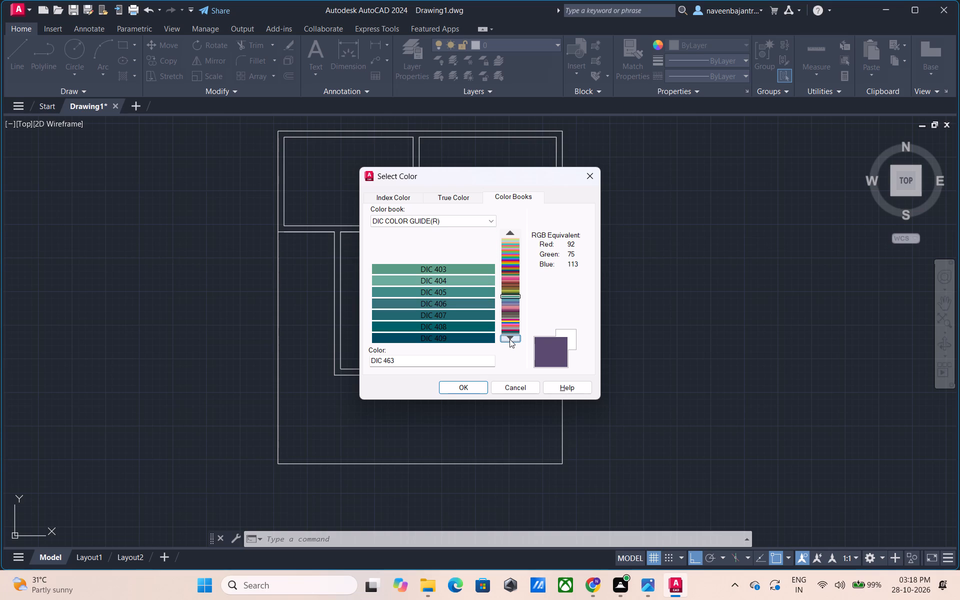
{"action": "left_click", "coordinate": [509, 339]}
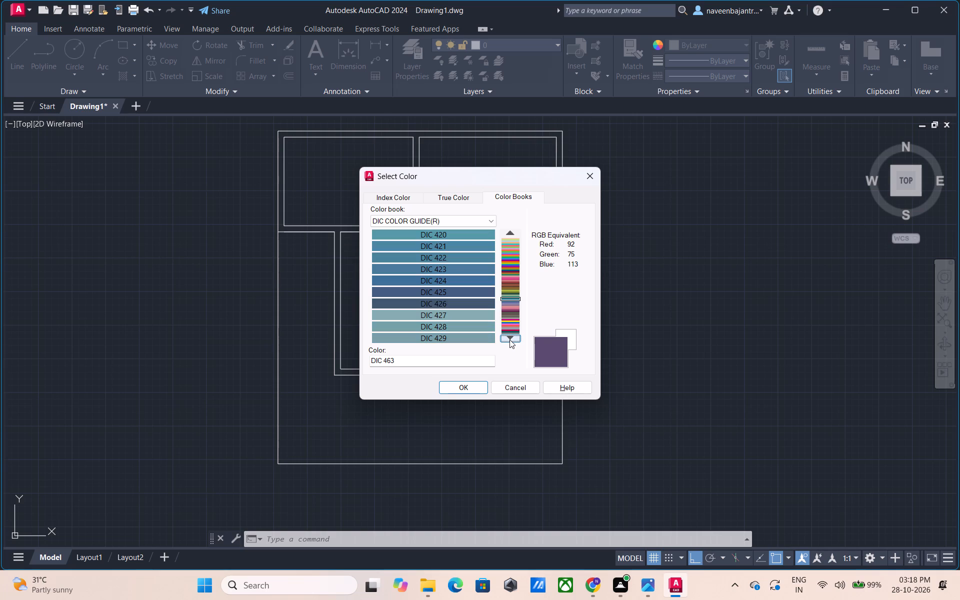
{"action": "left_click", "coordinate": [509, 339]}
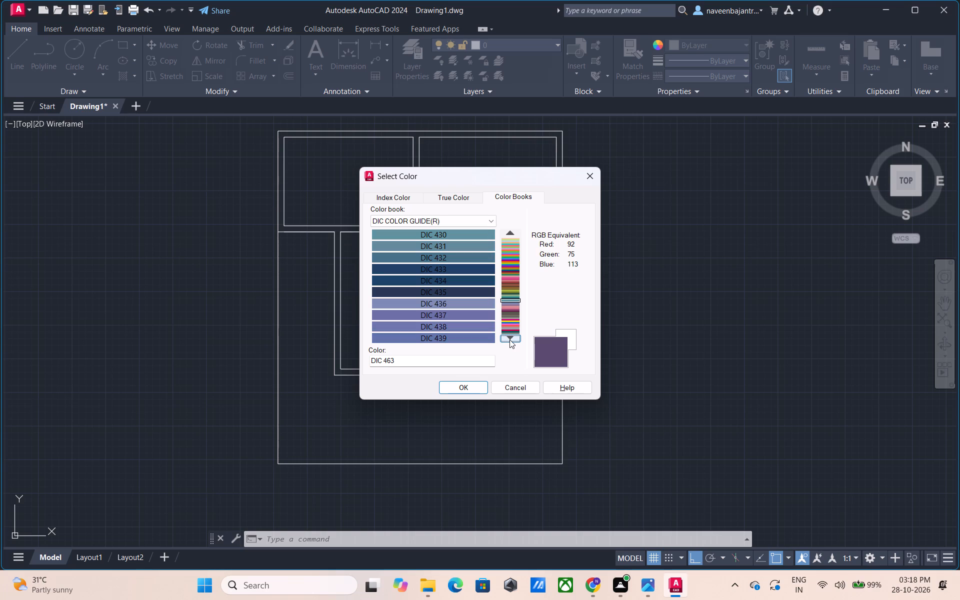
{"action": "left_click", "coordinate": [509, 339]}
{"action": "left_click", "coordinate": [509, 339]}
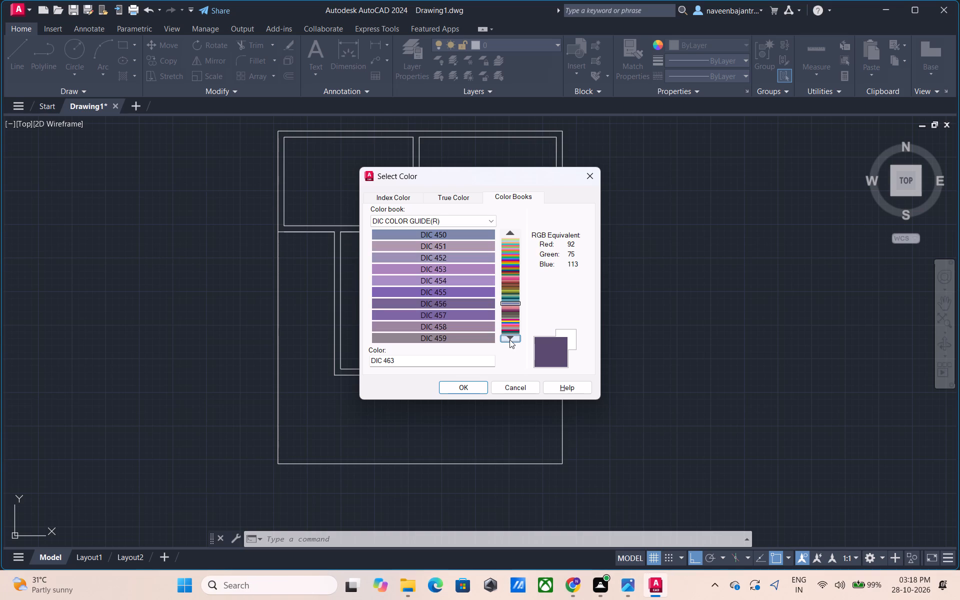
Browse the DIC COLOR GUIDE(R) pages forward through the pinks, greys and bright colours to the page from DIC 644 to DIC 652.
{"action": "left_click", "coordinate": [509, 339]}
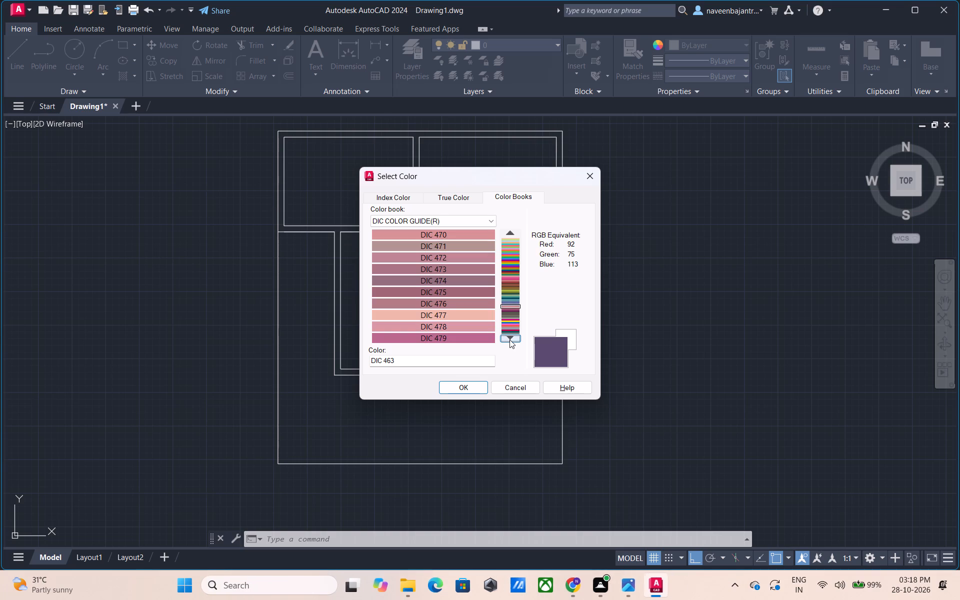
{"action": "left_click", "coordinate": [509, 339]}
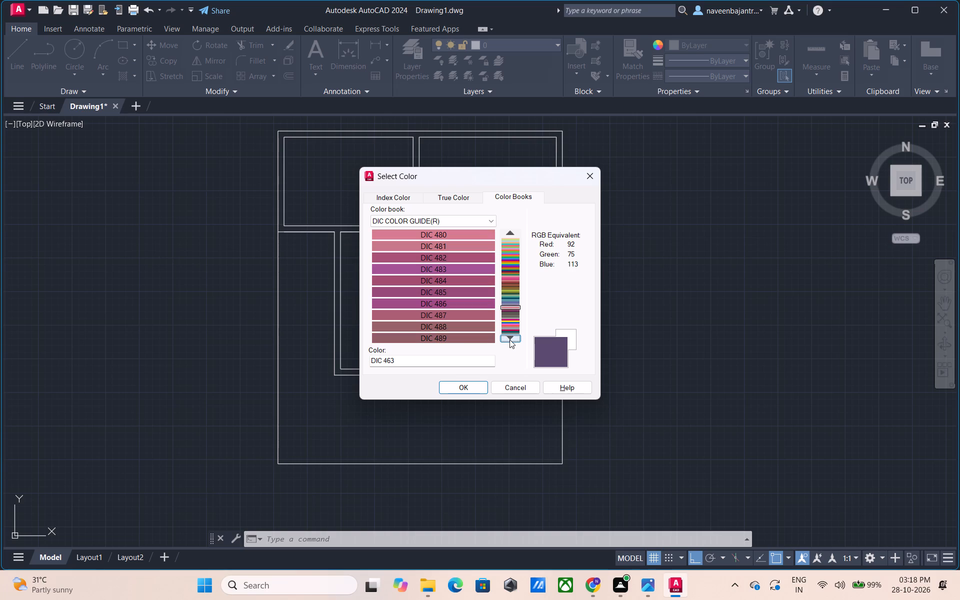
{"action": "left_click", "coordinate": [509, 339]}
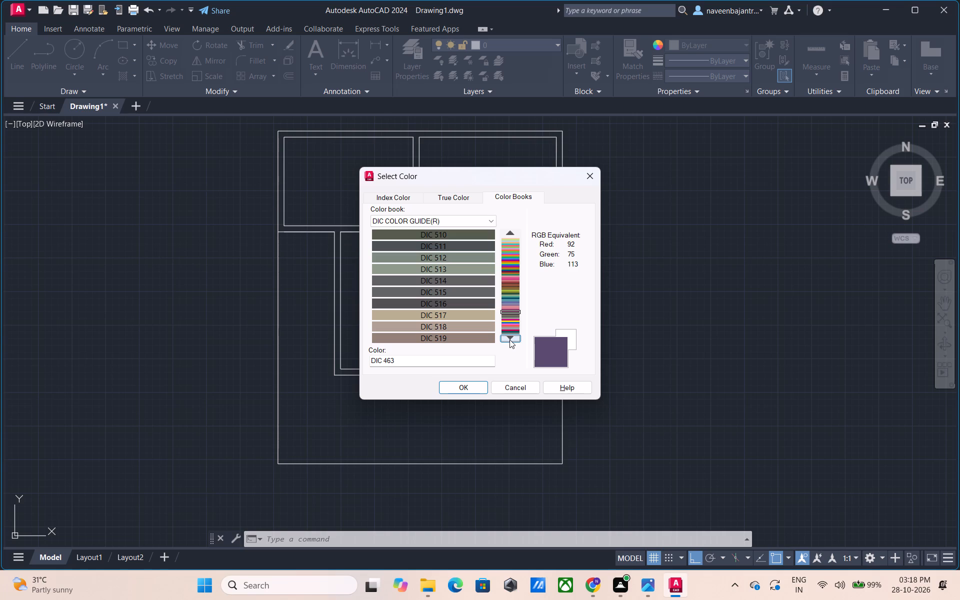
{"action": "left_click", "coordinate": [509, 339]}
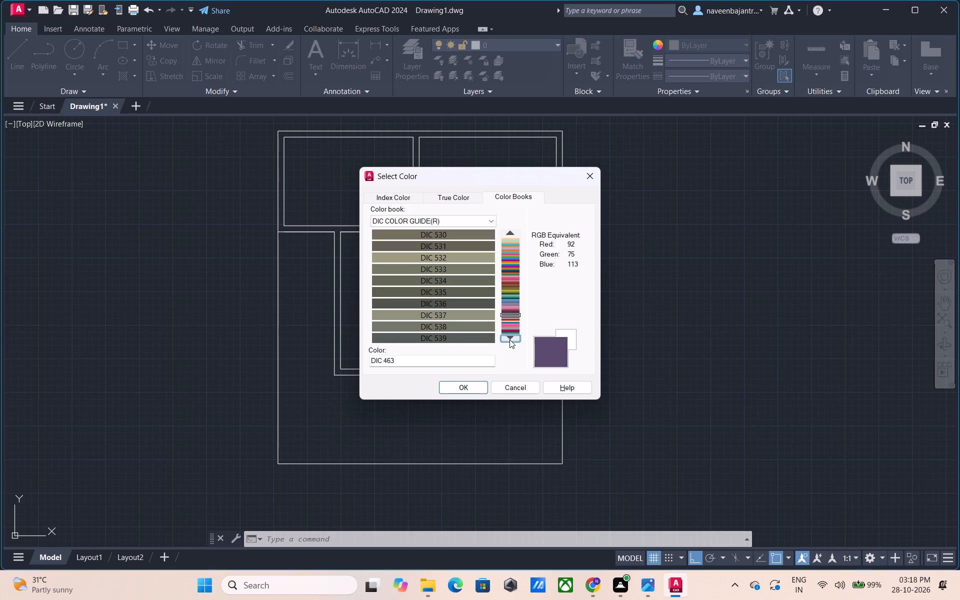
{"action": "left_click", "coordinate": [509, 339]}
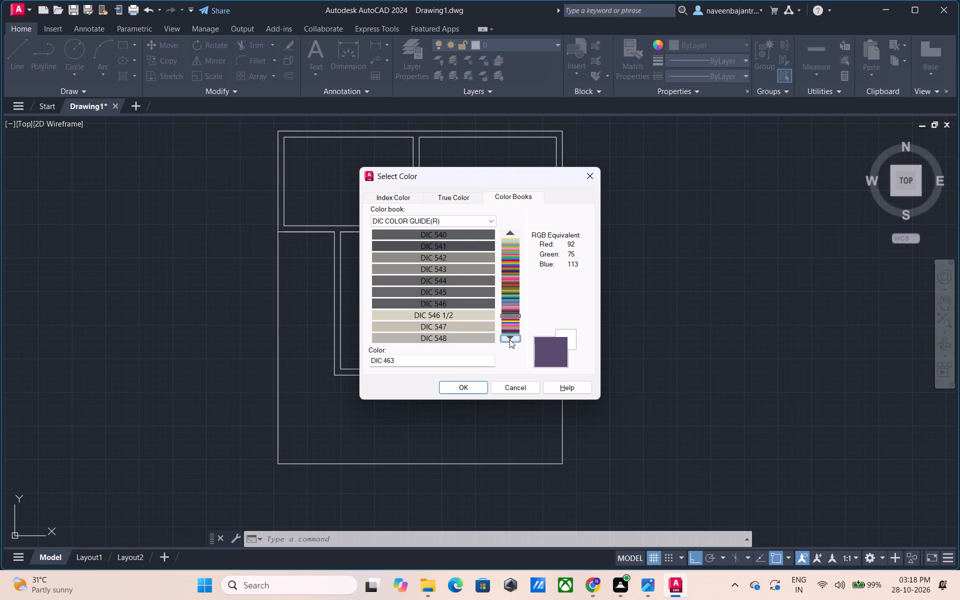
{"action": "left_click", "coordinate": [509, 339]}
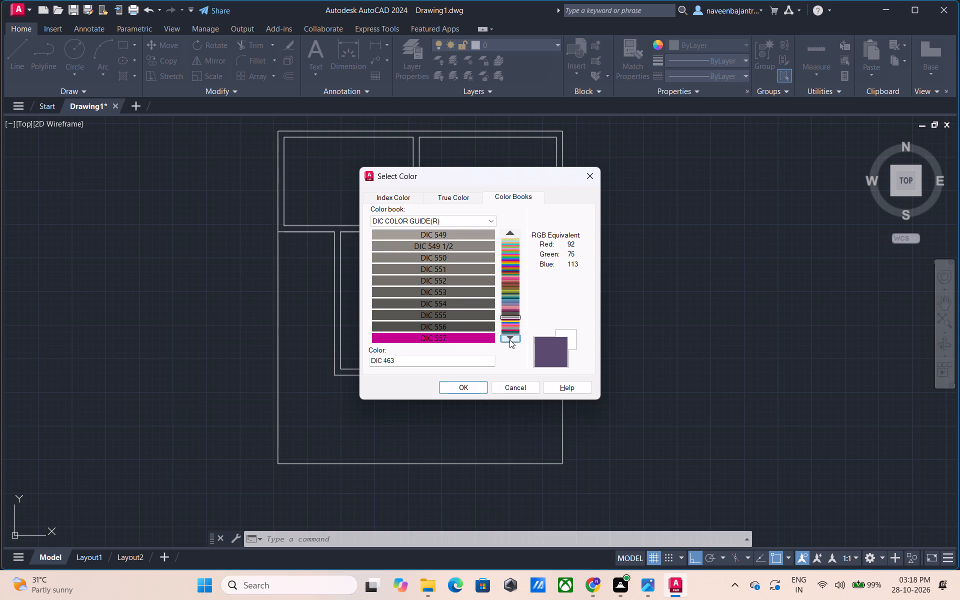
{"action": "left_click", "coordinate": [509, 339]}
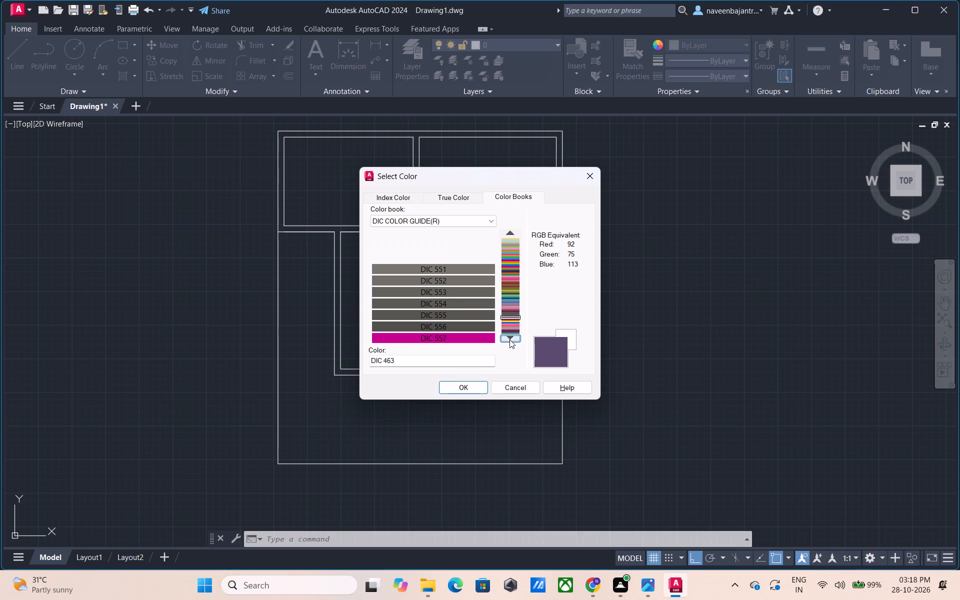
{"action": "left_click", "coordinate": [509, 339]}
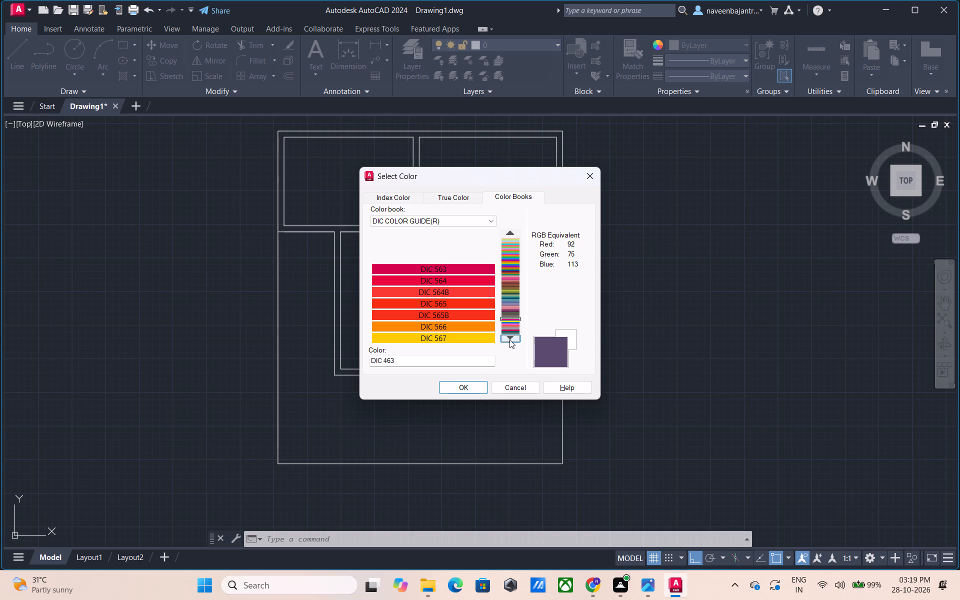
{"action": "left_click", "coordinate": [509, 339]}
{"action": "left_click", "coordinate": [510, 339]}
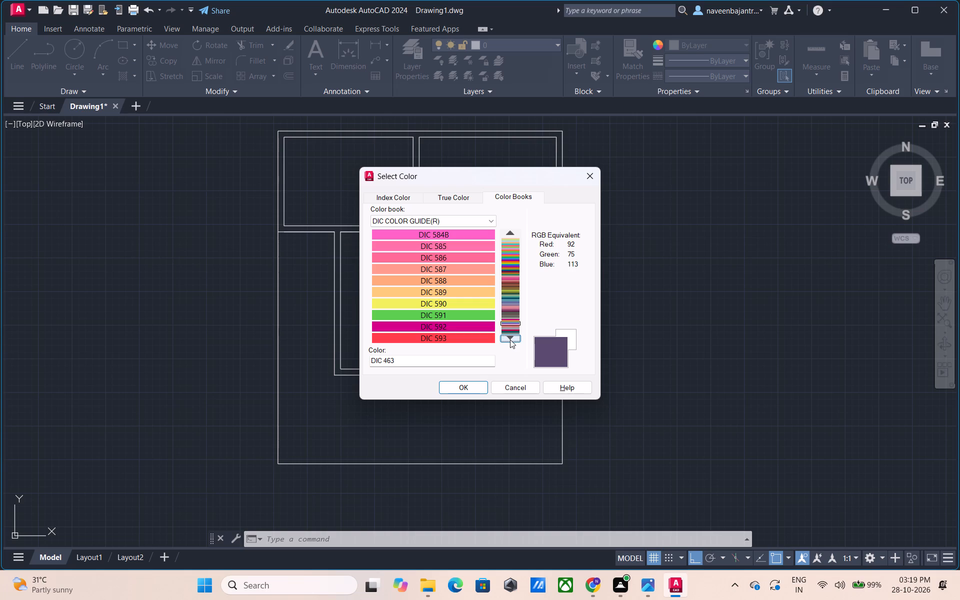
{"action": "left_click", "coordinate": [510, 339]}
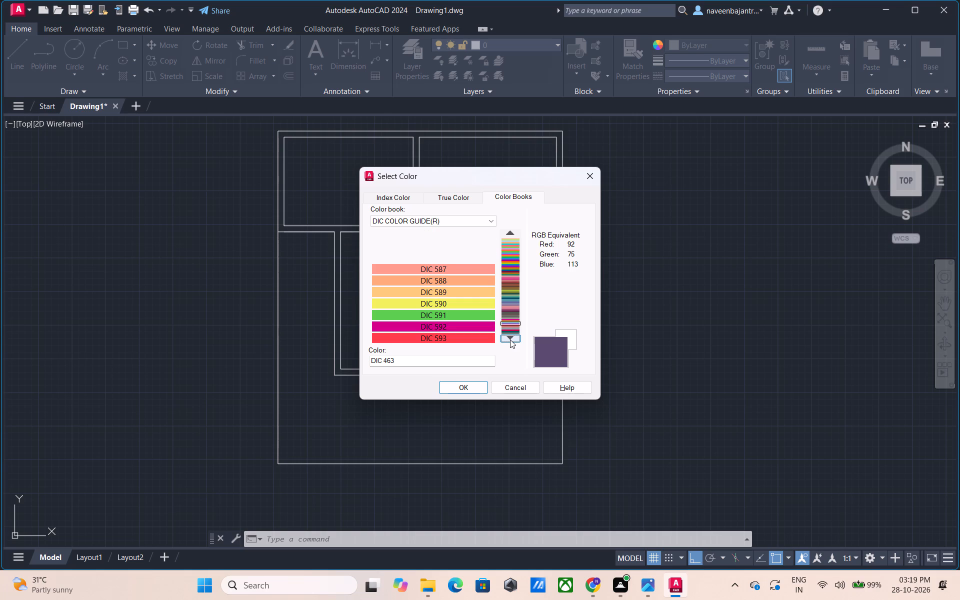
{"action": "left_click", "coordinate": [510, 339]}
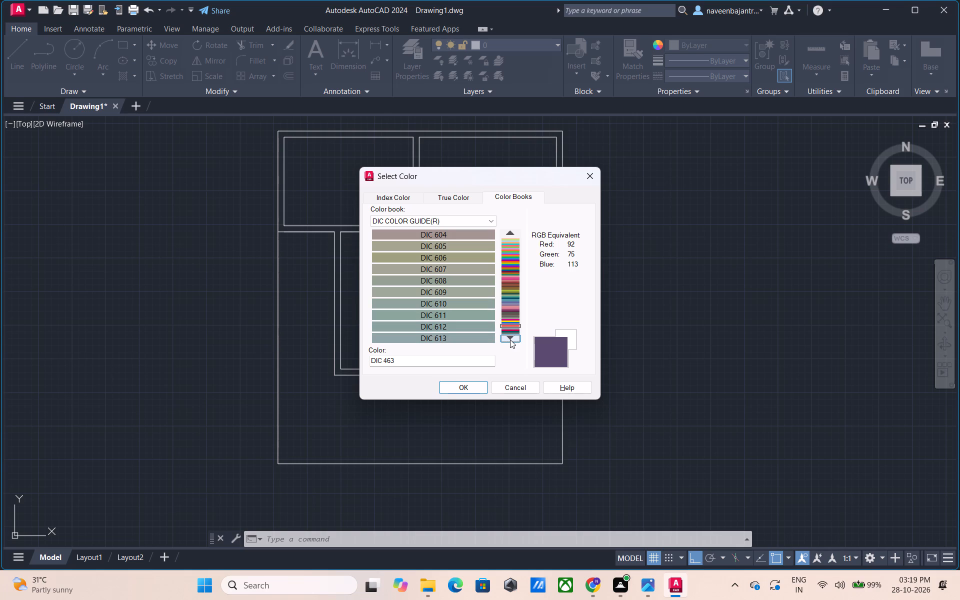
{"action": "left_click", "coordinate": [510, 339]}
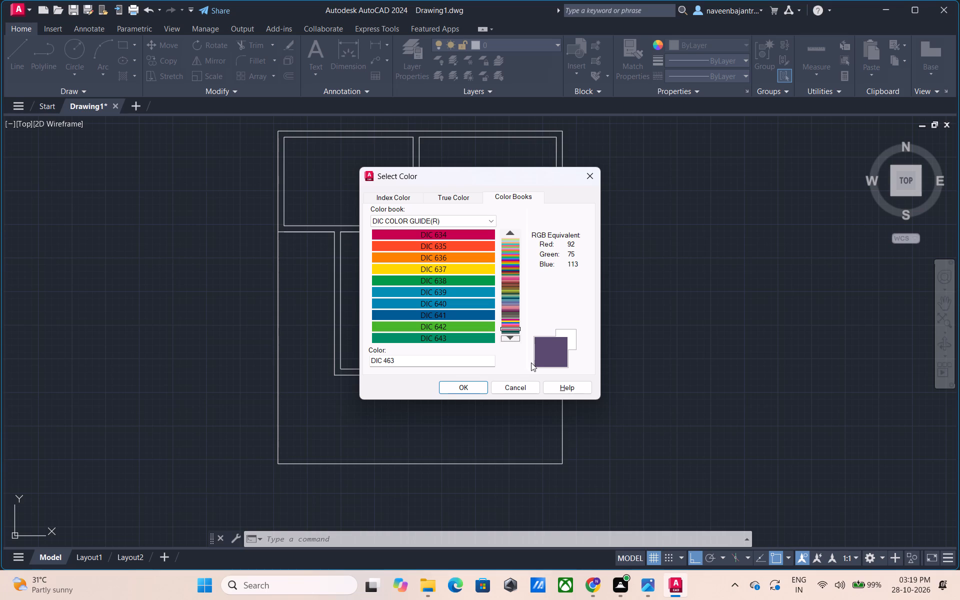
{"action": "left_click", "coordinate": [508, 339]}
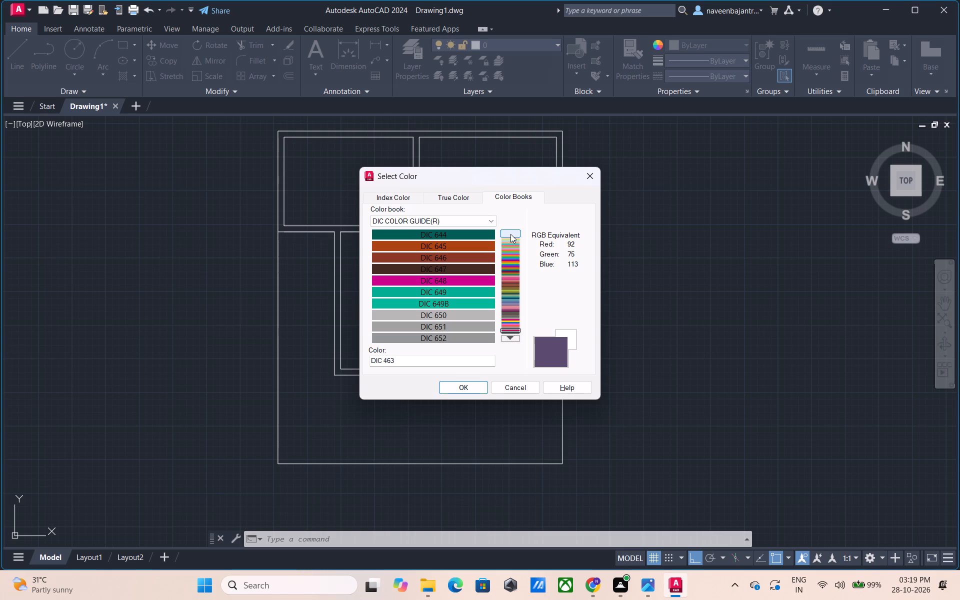
Browse the DIC COLOR GUIDE(R) pages backward from DIC 644 through the bright colours and greys to the muted browns around DIC 500.
{"action": "left_click", "coordinate": [510, 231]}
{"action": "left_click", "coordinate": [510, 231]}
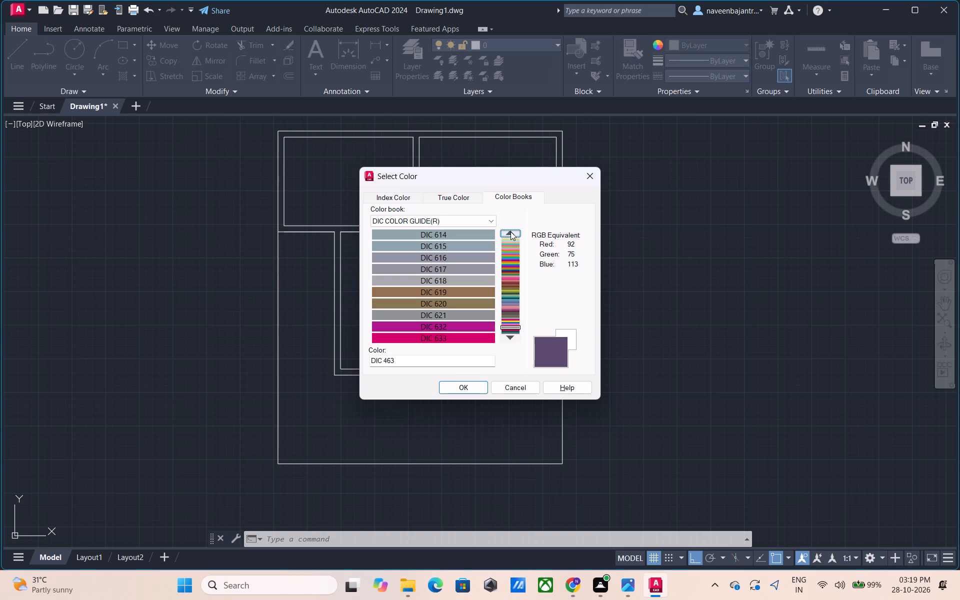
{"action": "left_click", "coordinate": [510, 231]}
{"action": "left_click", "coordinate": [510, 231]}
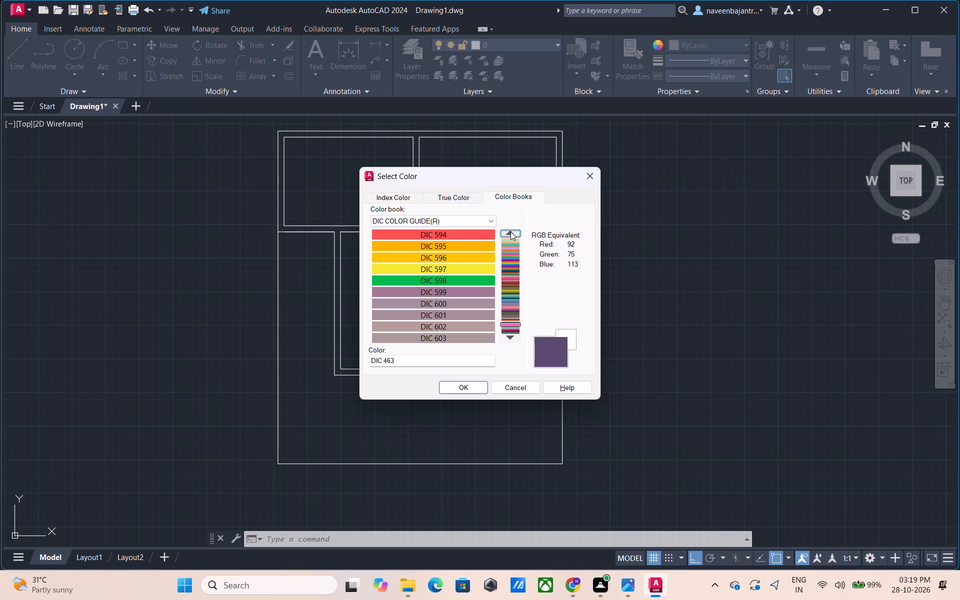
{"action": "left_click", "coordinate": [510, 231]}
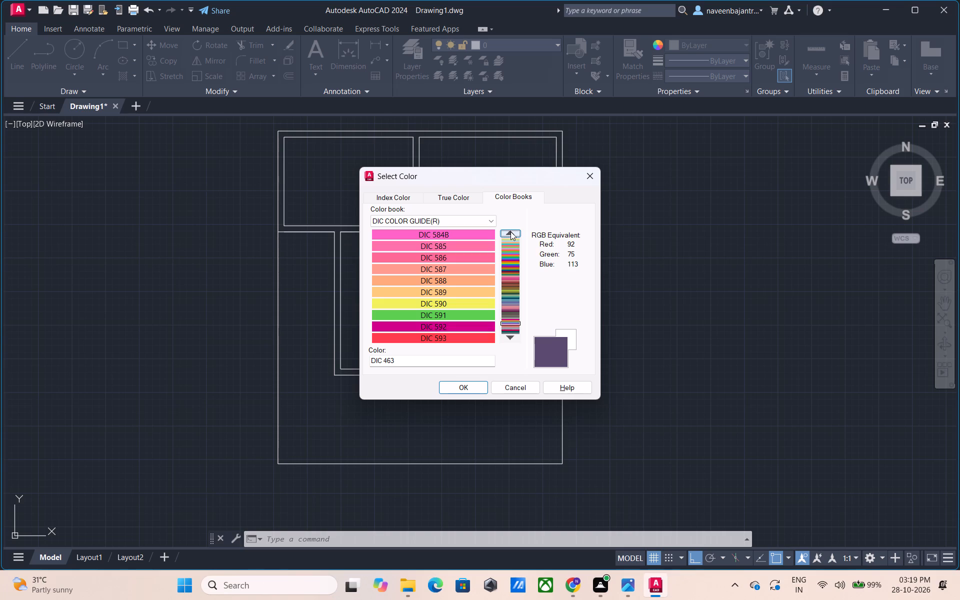
{"action": "left_click", "coordinate": [510, 231]}
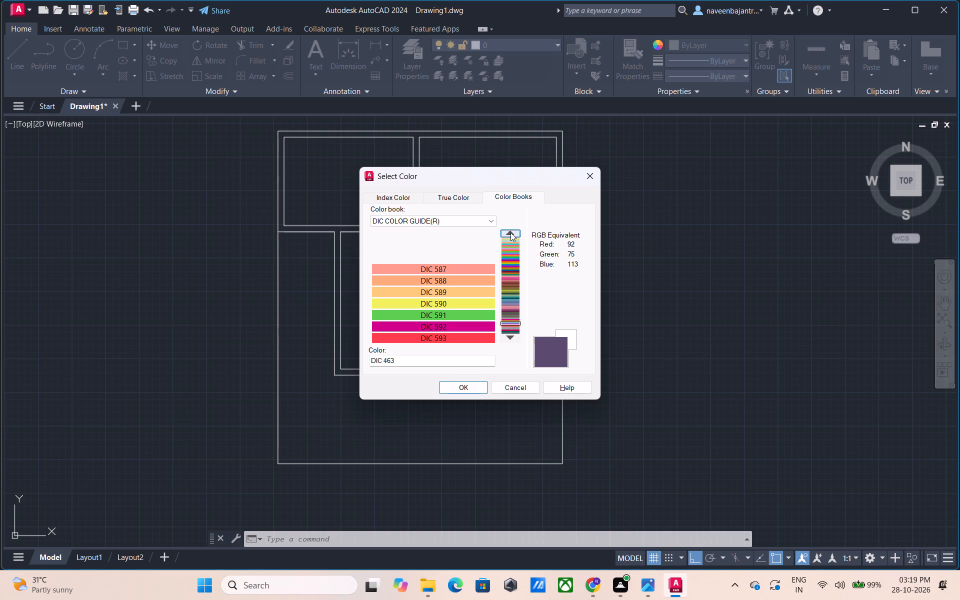
{"action": "left_click", "coordinate": [511, 231]}
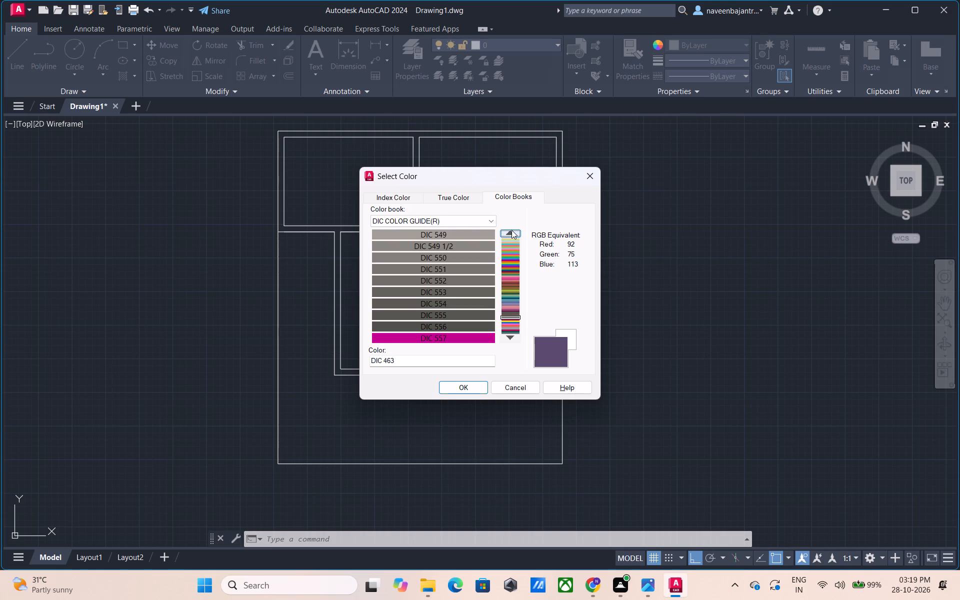
{"action": "left_click", "coordinate": [511, 230]}
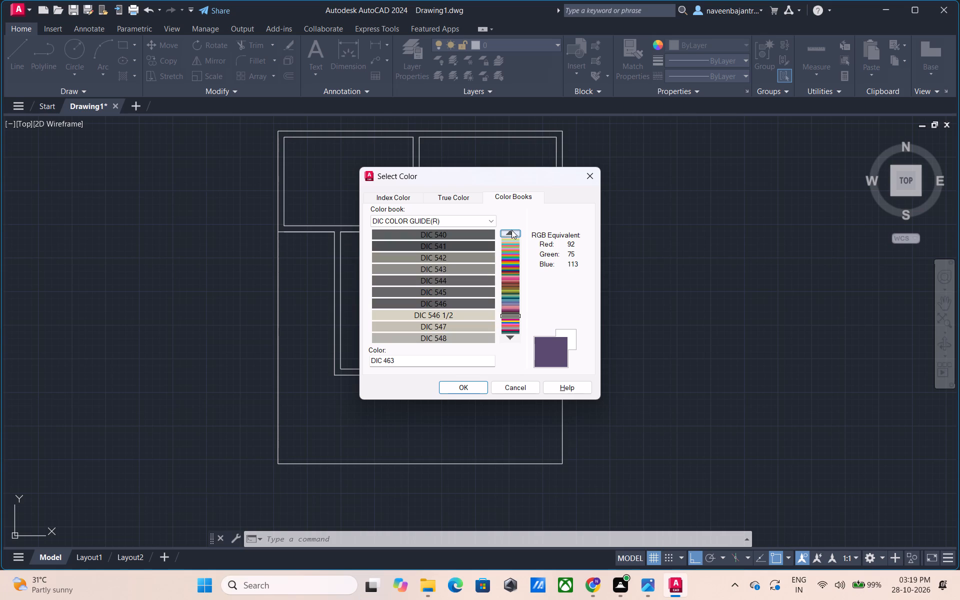
{"action": "left_click", "coordinate": [511, 230]}
{"action": "left_click", "coordinate": [511, 230]}
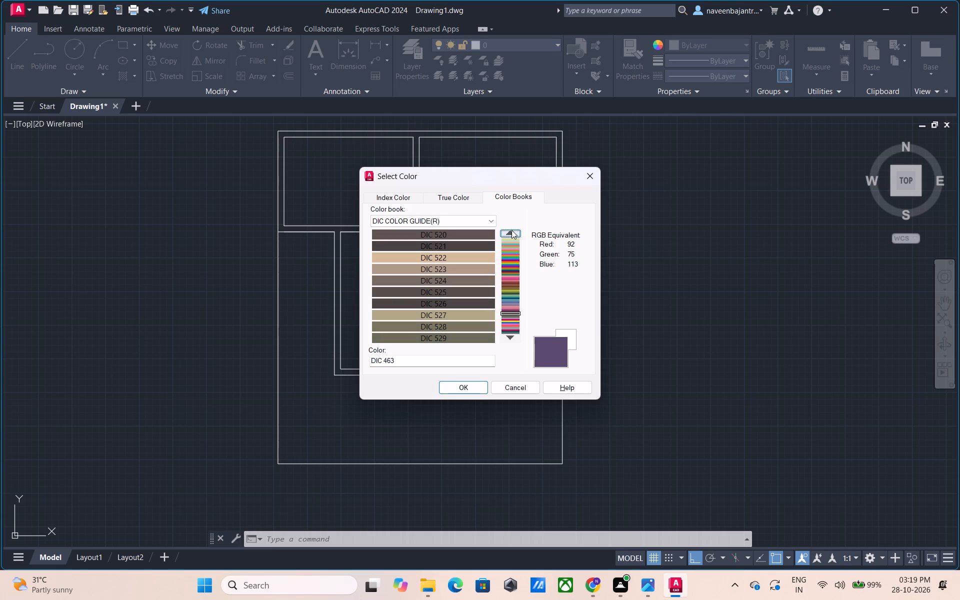
{"action": "left_click", "coordinate": [511, 230]}
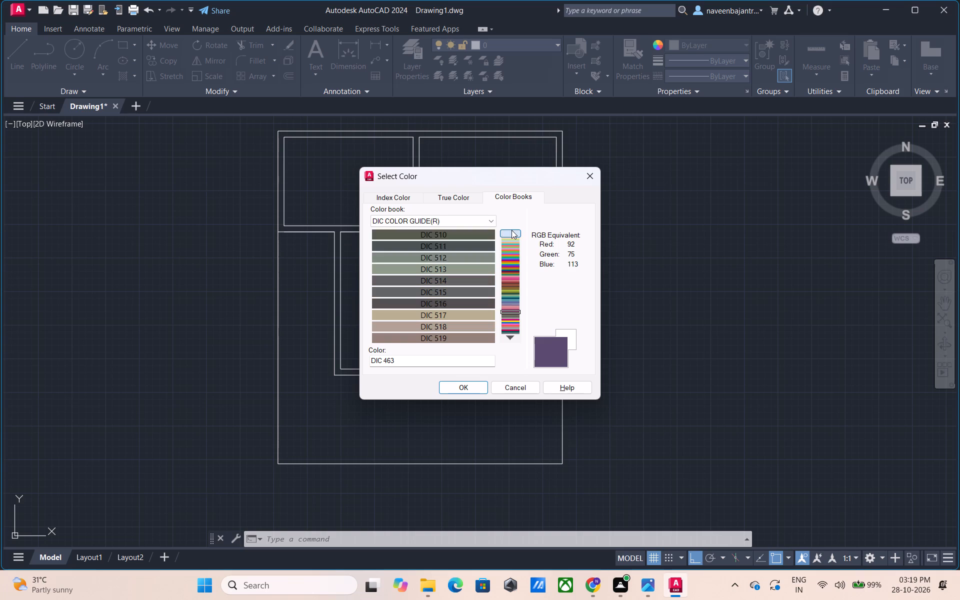
{"action": "left_click", "coordinate": [511, 230]}
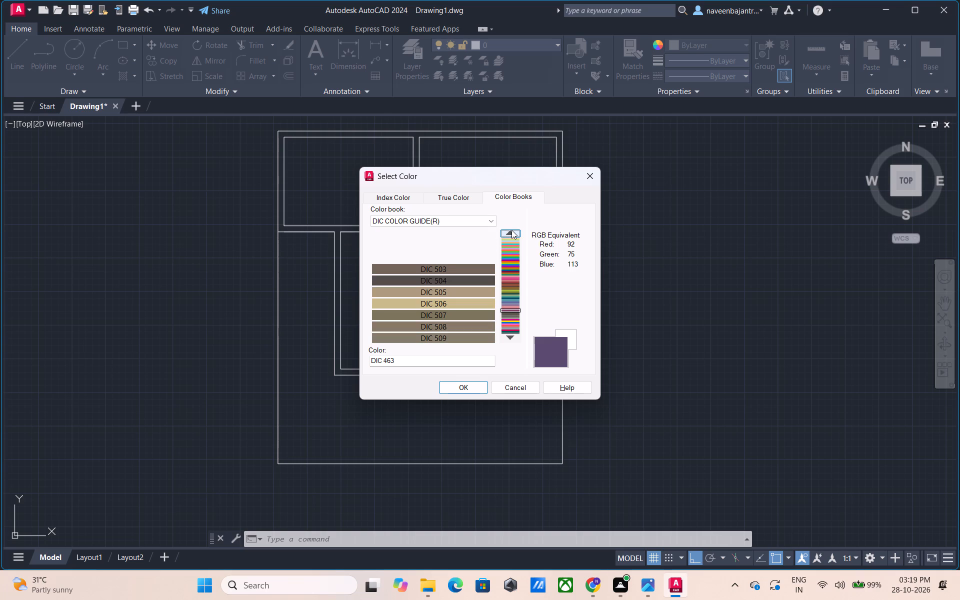
Browse the DIC COLOR GUIDE(R) pages backward through the purples, blues and greens to the browns from DIC 320 to DIC 329.
{"action": "left_click", "coordinate": [510, 231]}
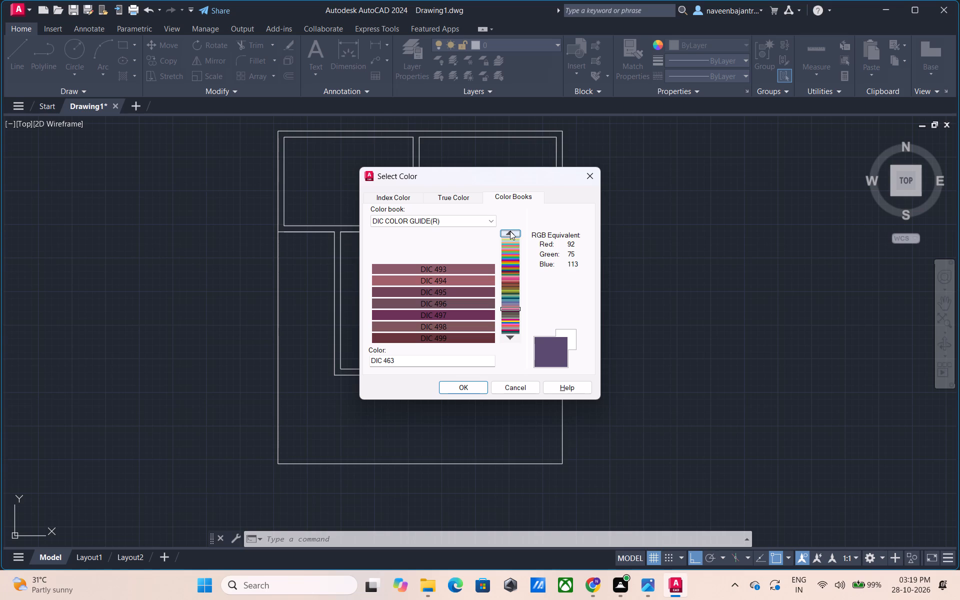
{"action": "left_click", "coordinate": [510, 231]}
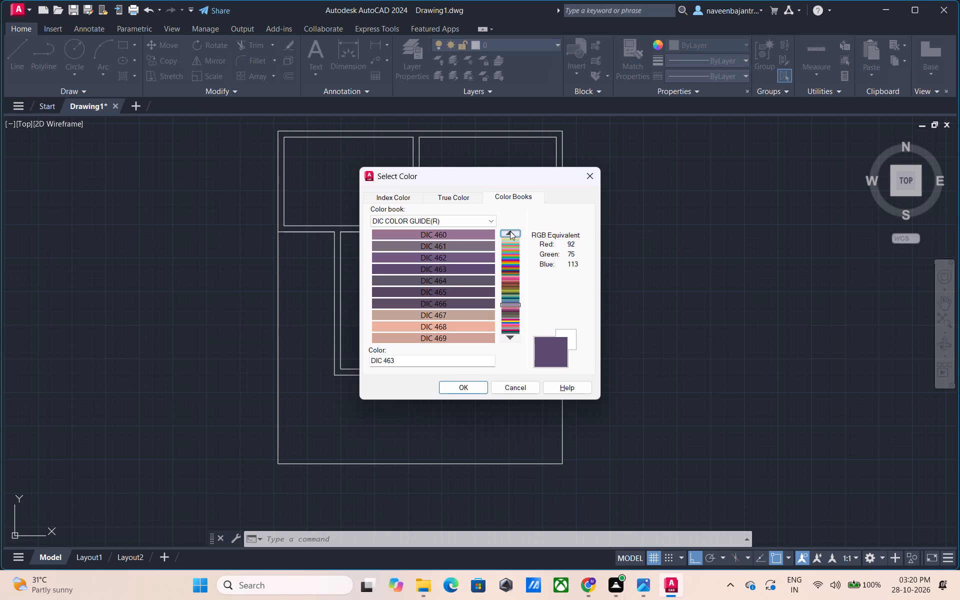
{"action": "left_click", "coordinate": [510, 231]}
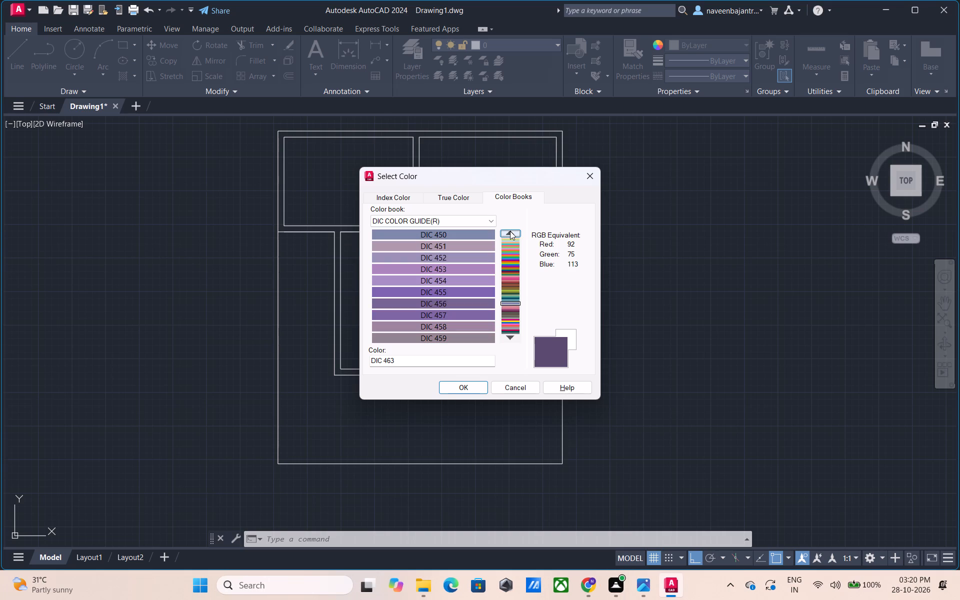
{"action": "left_click", "coordinate": [510, 231]}
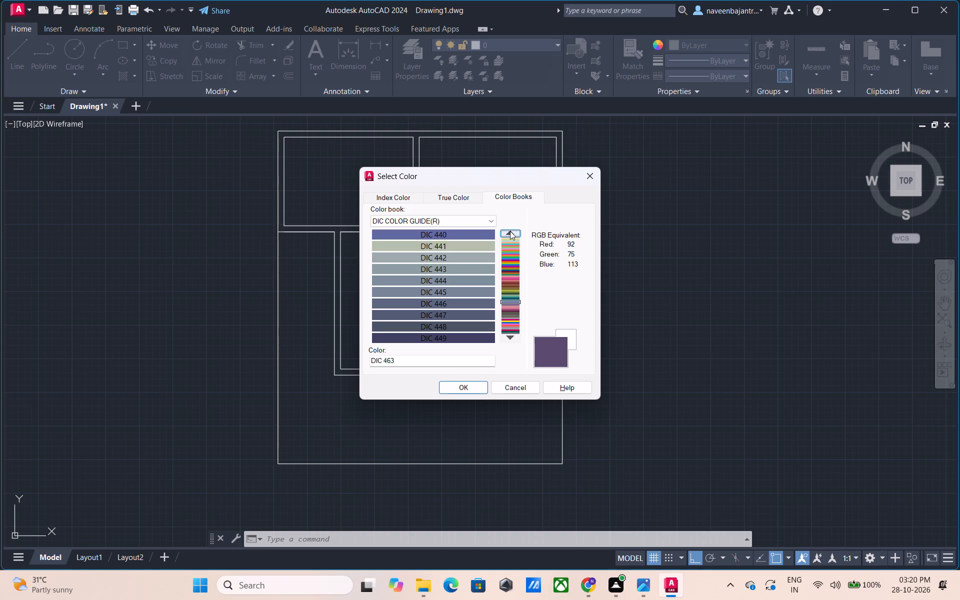
{"action": "left_click", "coordinate": [510, 231]}
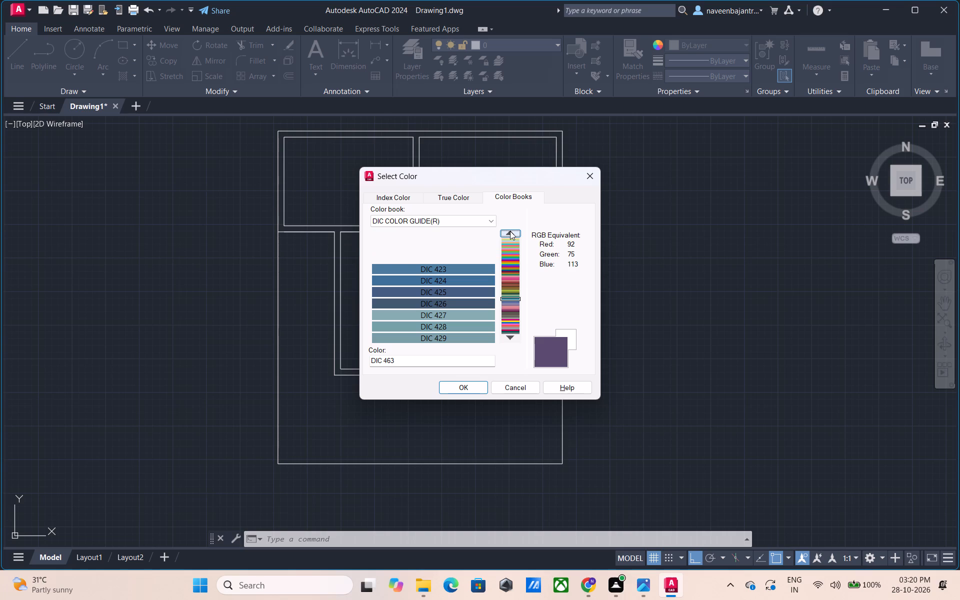
{"action": "left_click", "coordinate": [510, 231]}
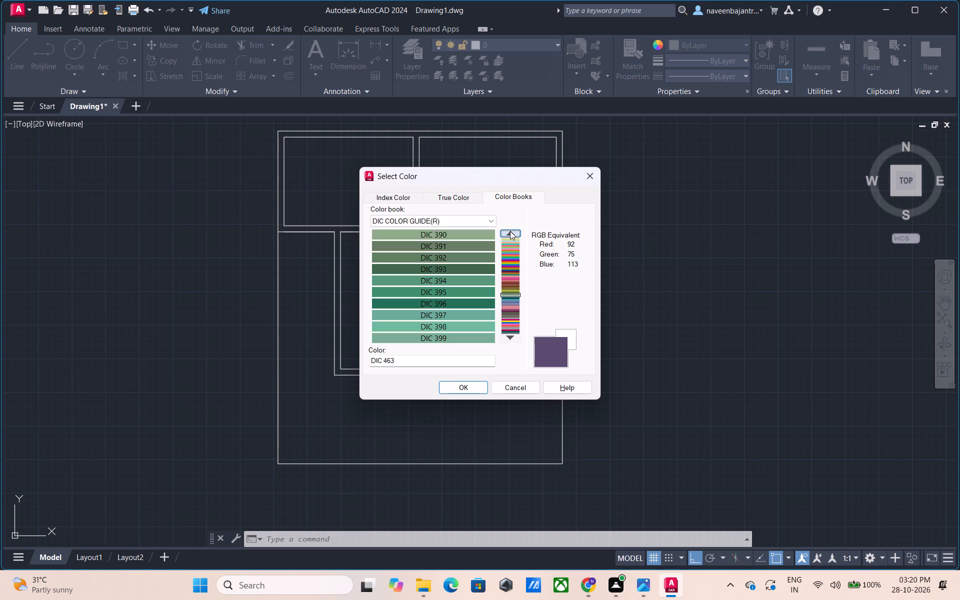
{"action": "left_click", "coordinate": [510, 231]}
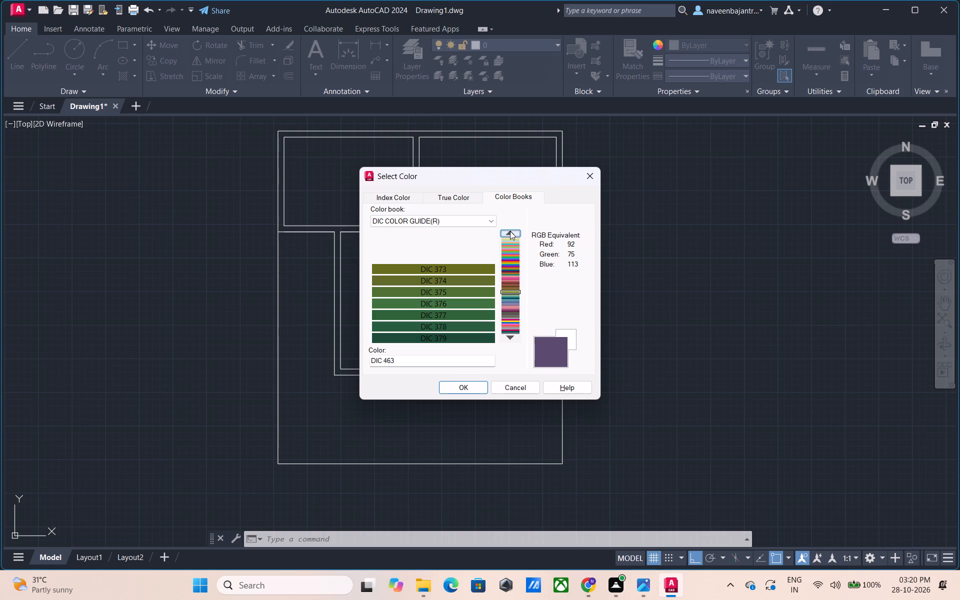
{"action": "left_click", "coordinate": [510, 231]}
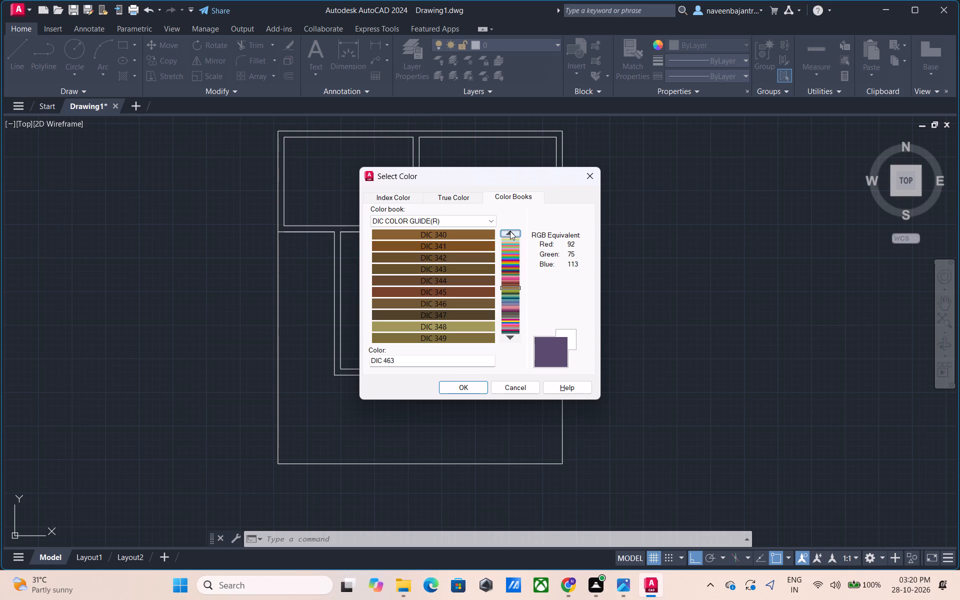
{"action": "left_click", "coordinate": [510, 231]}
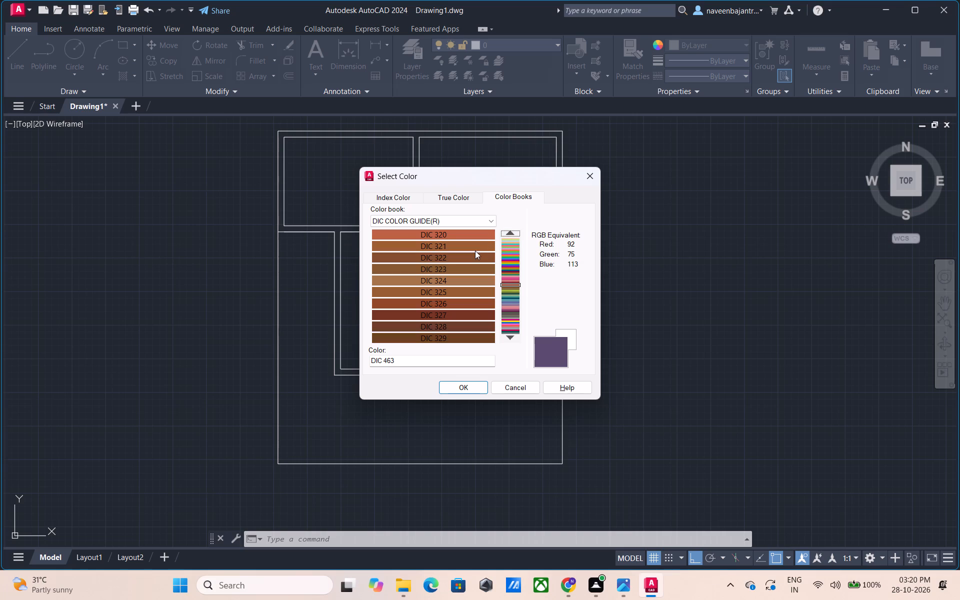
Select the brown DIC 322 and preview the swatches one by one back to DIC 310.
{"action": "left_click", "coordinate": [468, 254]}
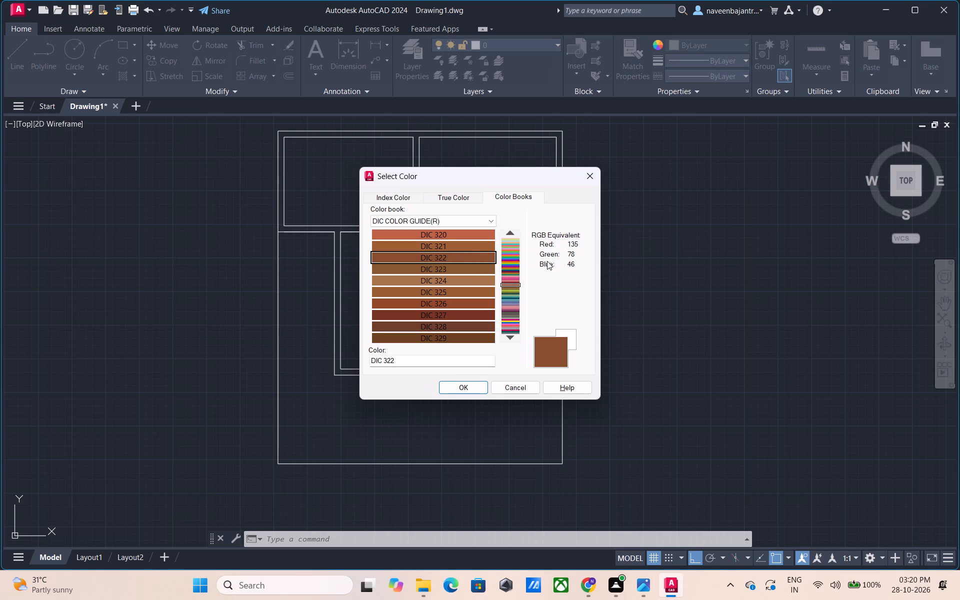
{"action": "key", "text": "Up"}
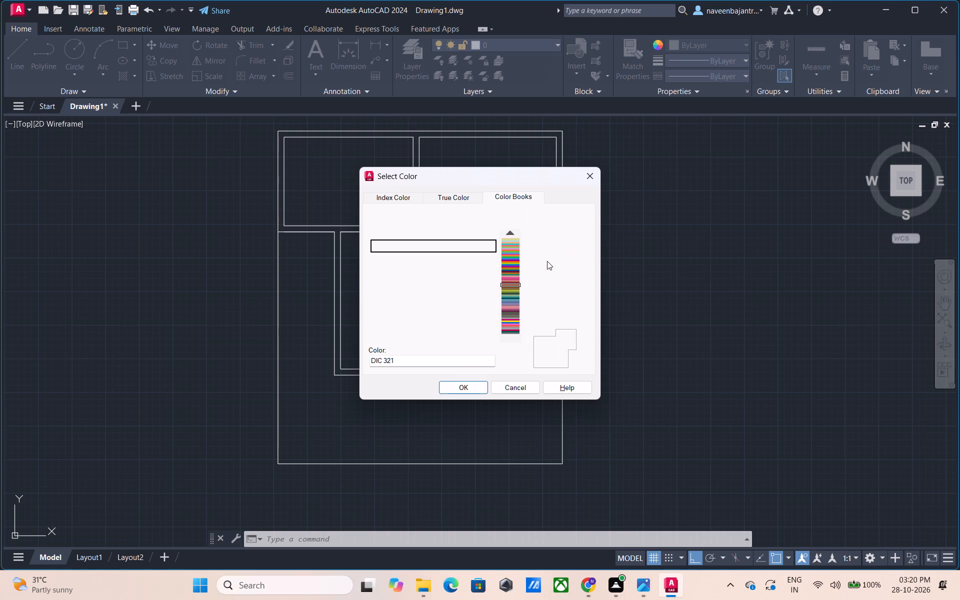
{"action": "key", "text": "Up"}
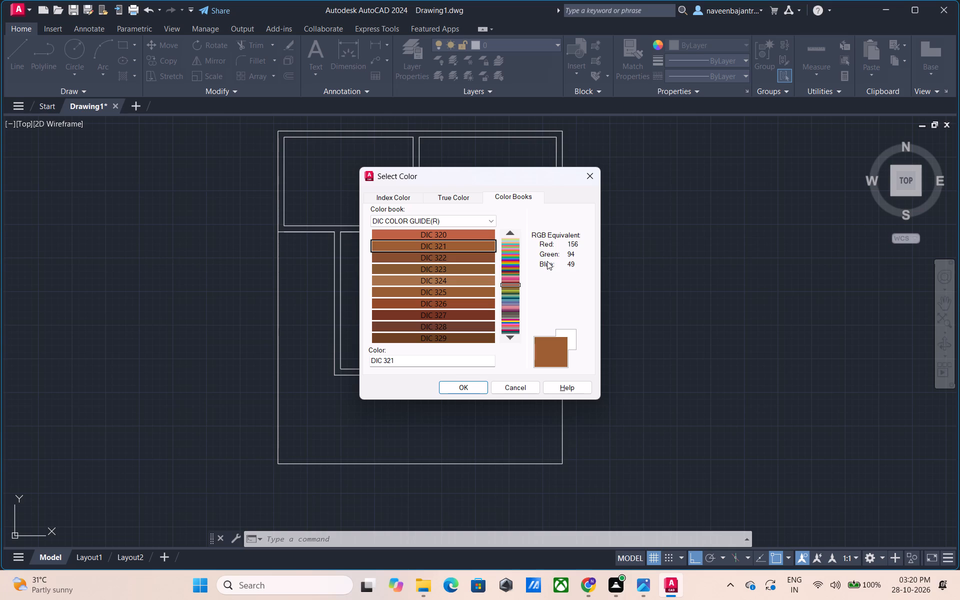
{"action": "key", "text": "Up"}
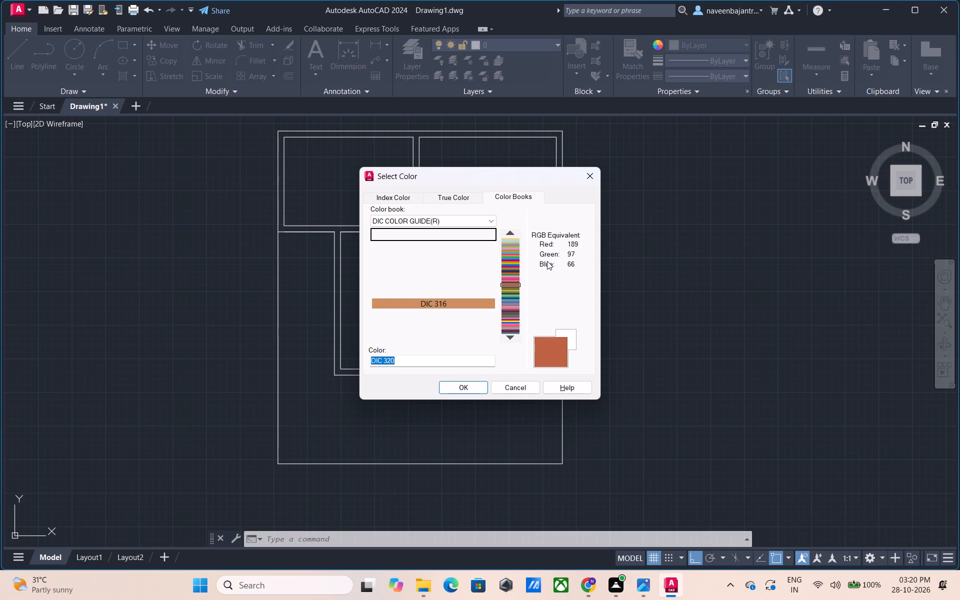
{"action": "key", "text": "Up"}
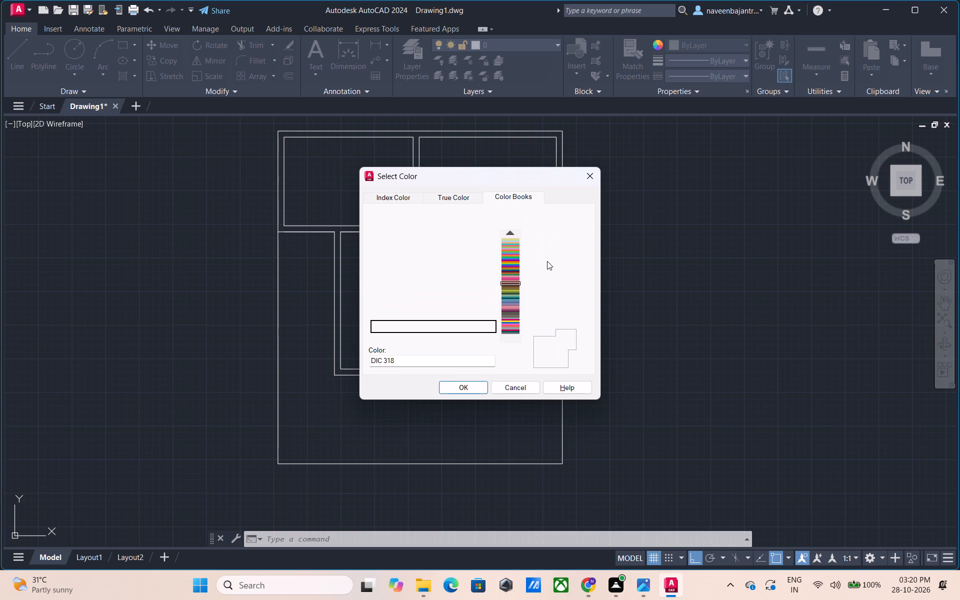
{"action": "key", "text": "Up"}
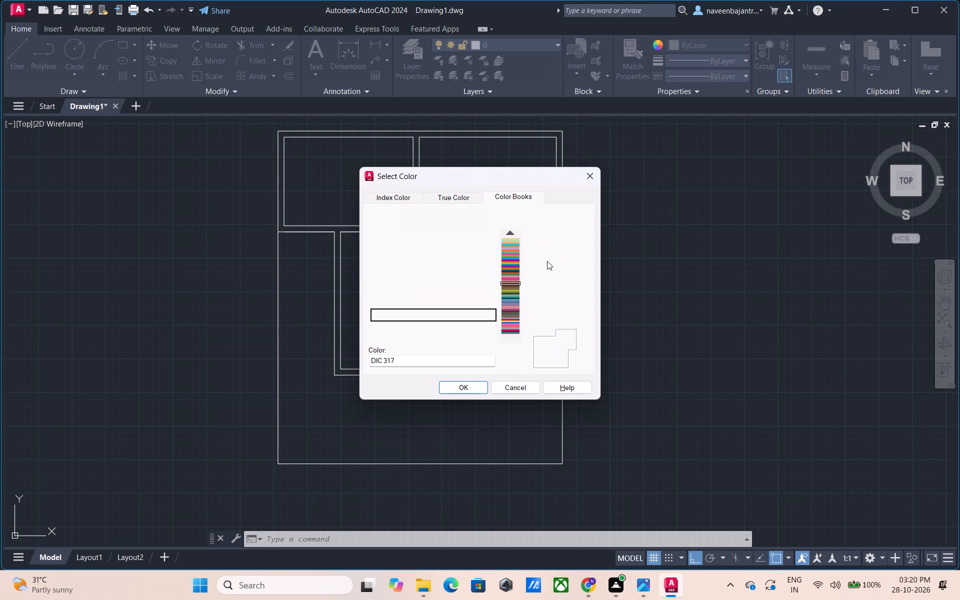
{"action": "key", "text": "Up"}
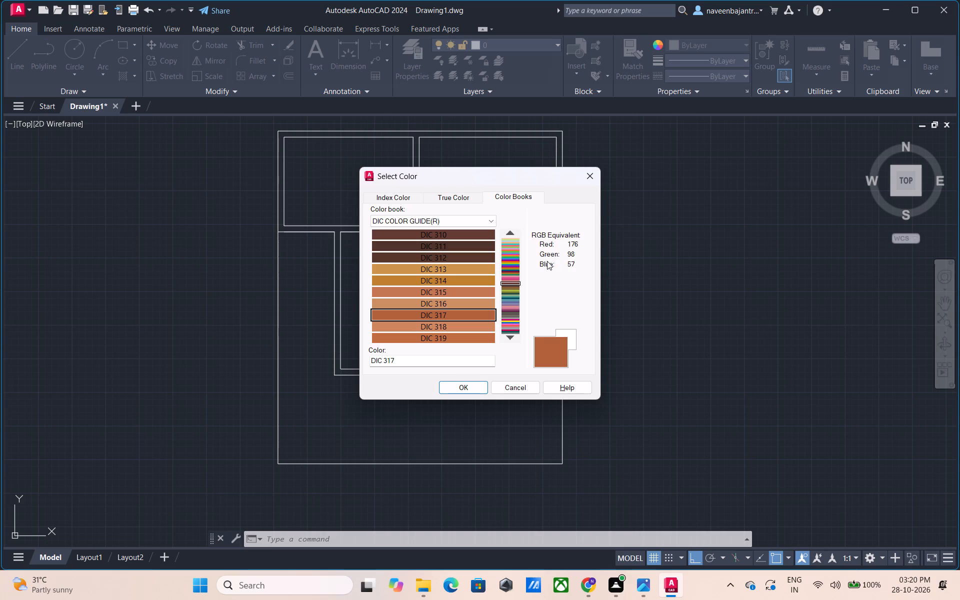
{"action": "key", "text": "Up"}
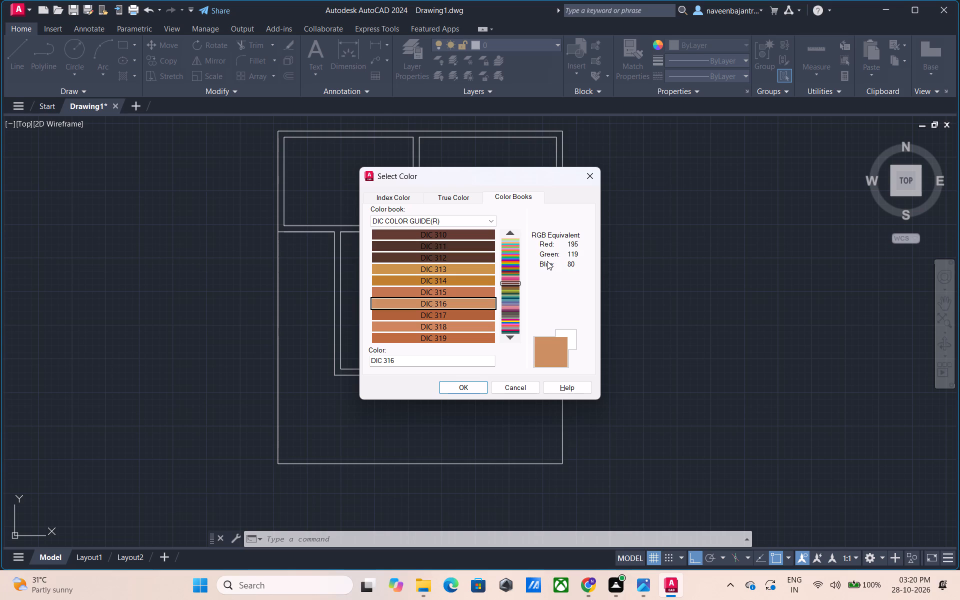
{"action": "key", "text": "Up"}
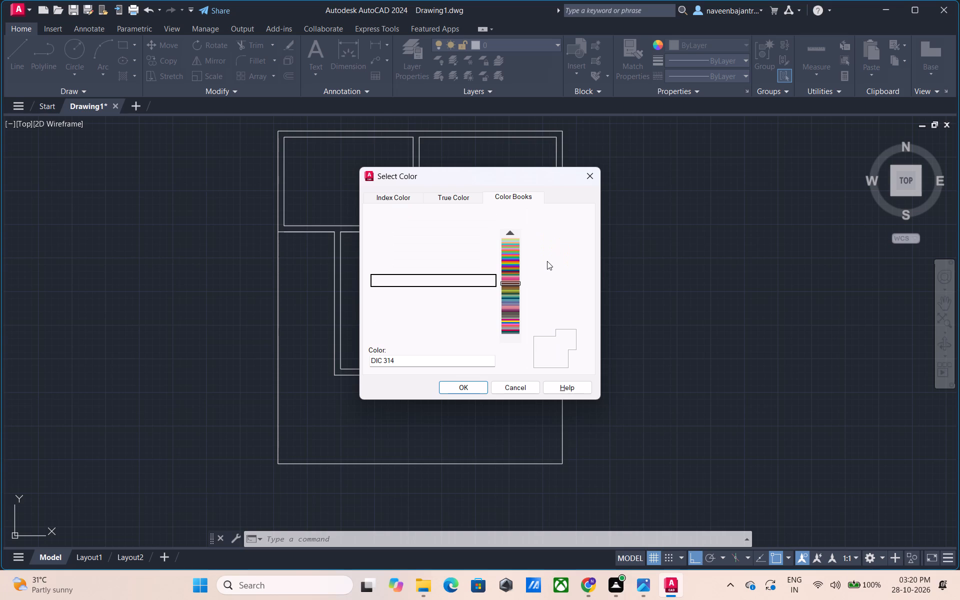
{"action": "key", "text": "Up"}
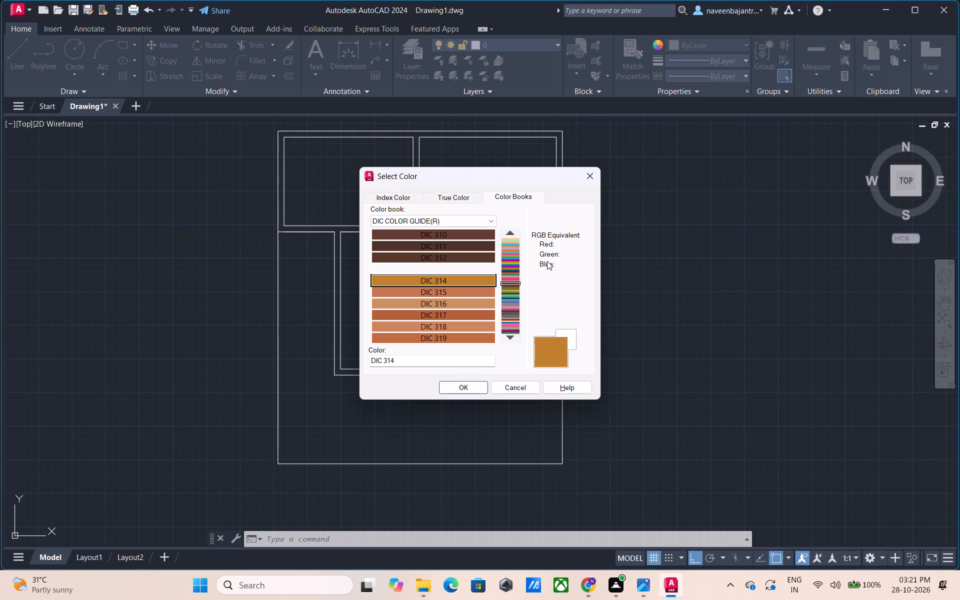
{"action": "key", "text": "Up"}
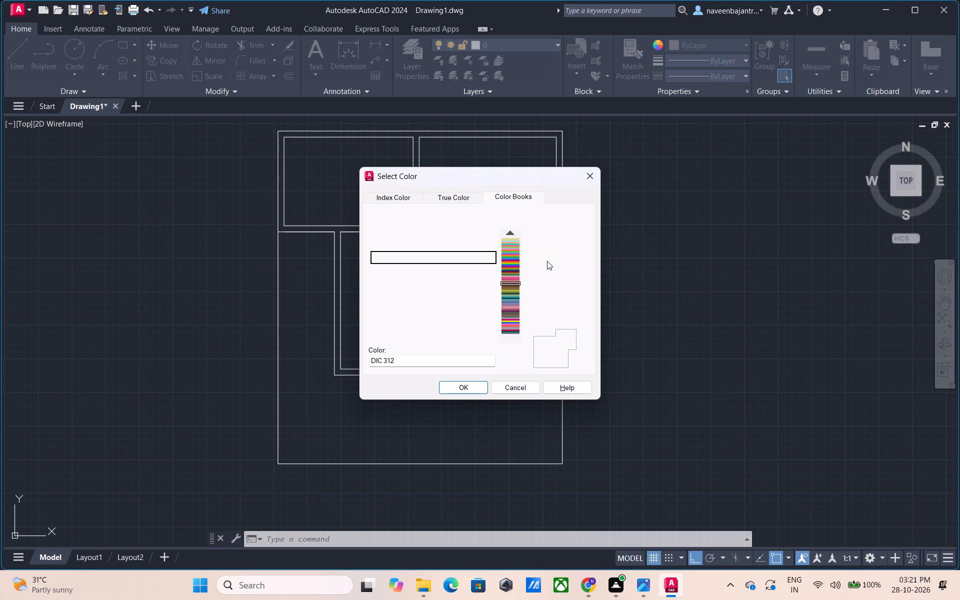
{"action": "key", "text": "Up"}
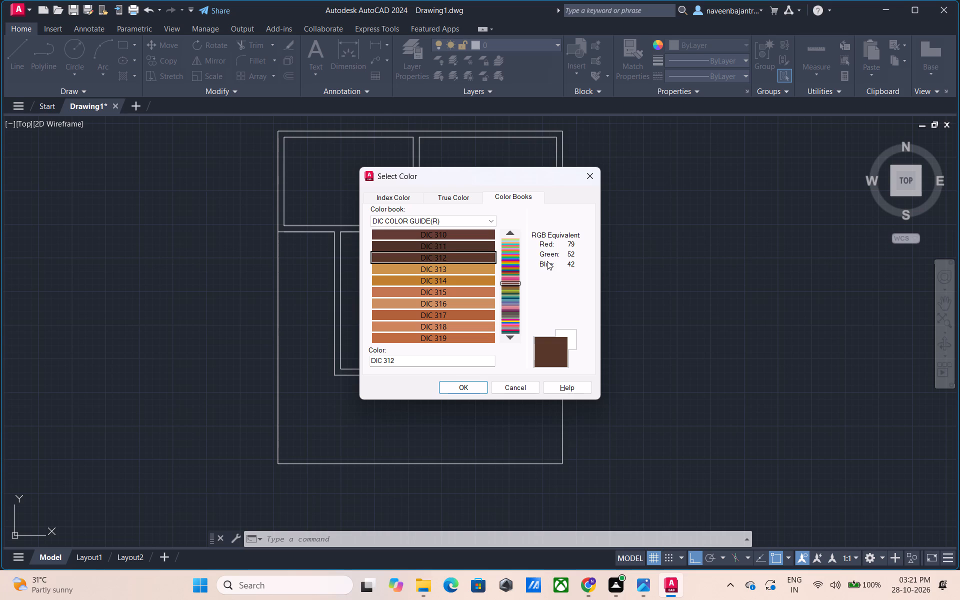
{"action": "key", "text": "Up"}
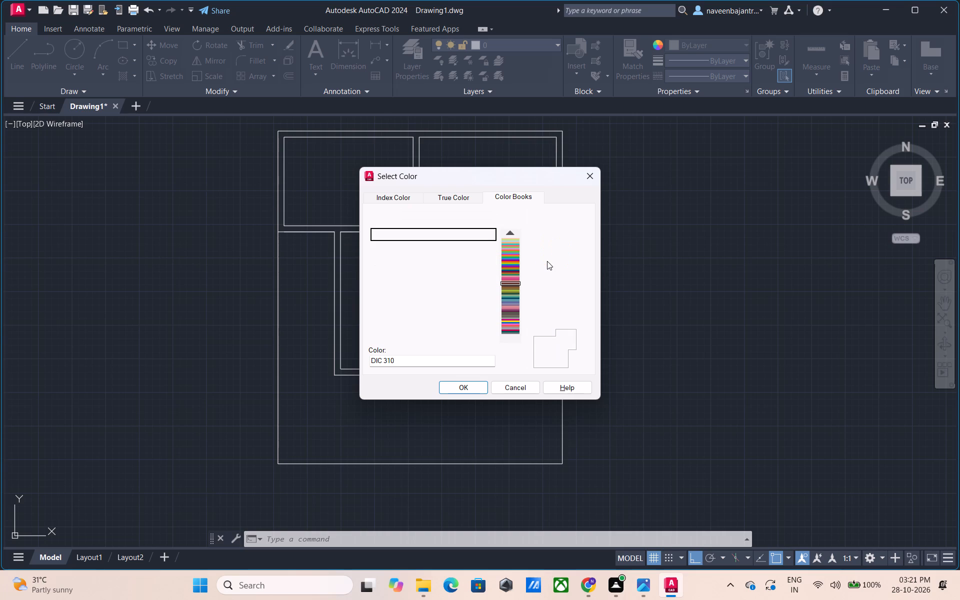
Preview the brown swatches one by one from DIC 309 back to DIC 306, and return to DIC 310.
{"action": "key", "text": "Up"}
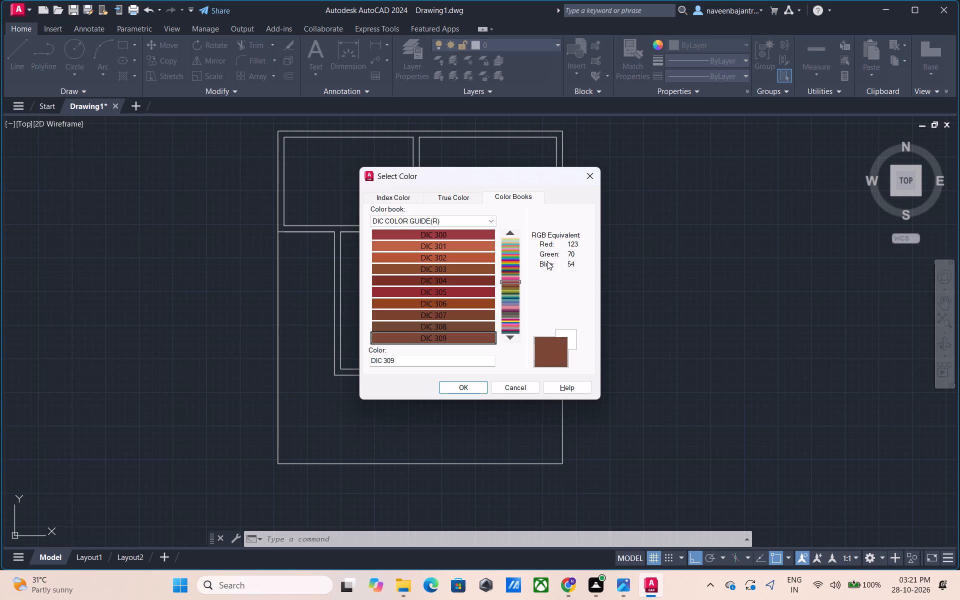
{"action": "key", "text": "Up"}
{"action": "key", "text": "Up"}
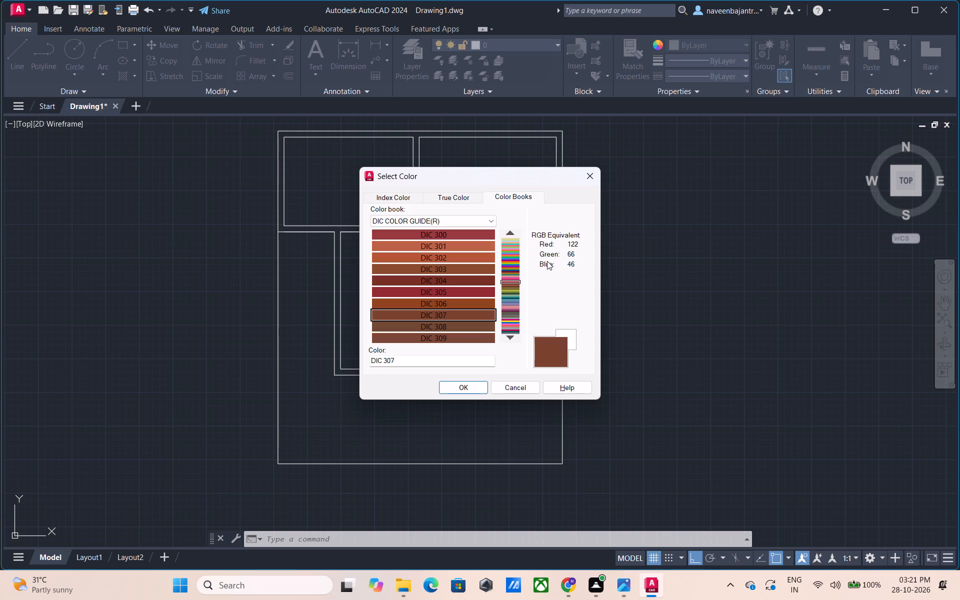
{"action": "key", "text": "Up"}
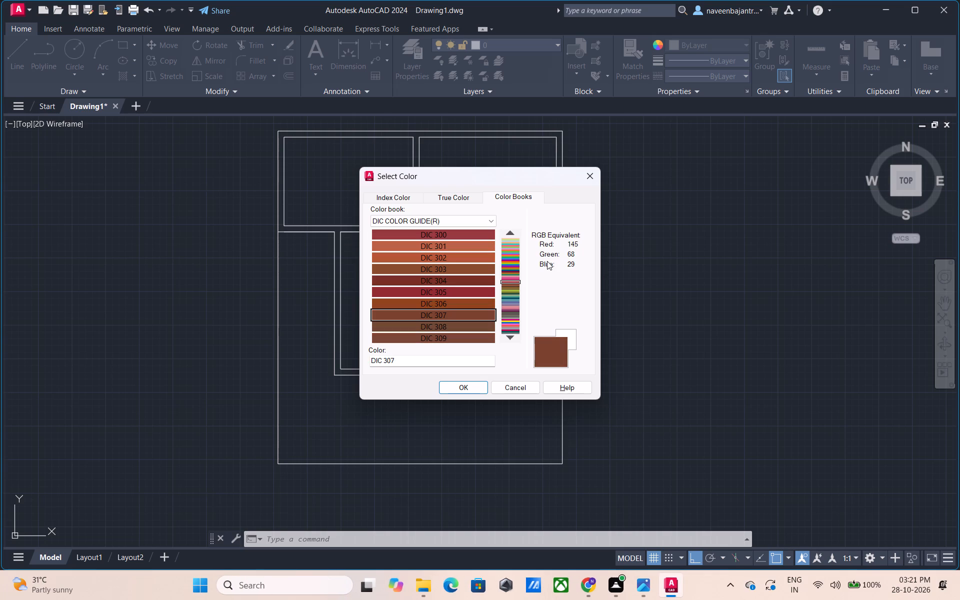
{"action": "key", "text": "Down"}
{"action": "key", "text": "Down"}
{"action": "key", "text": "Down"}
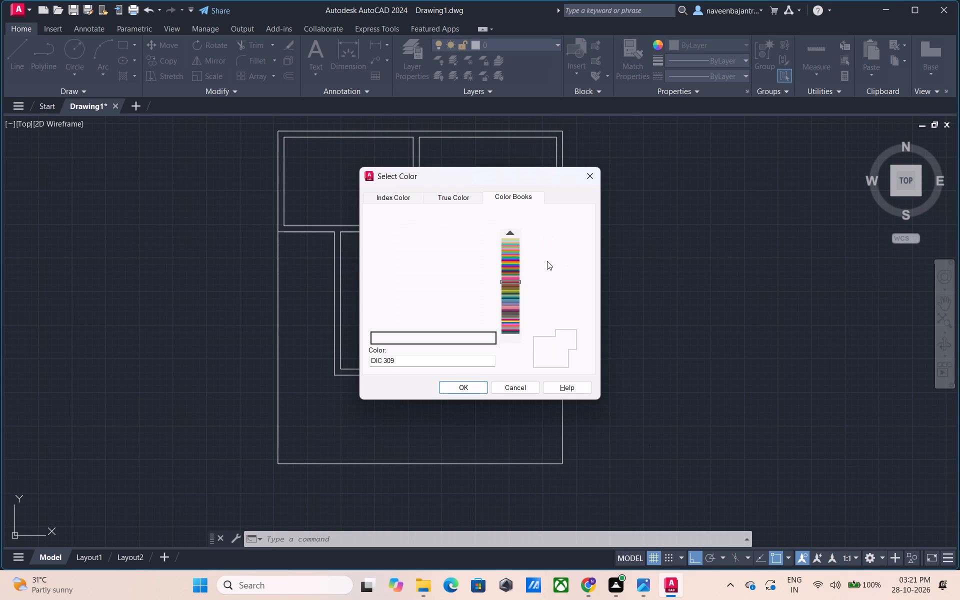
{"action": "key", "text": "Down"}
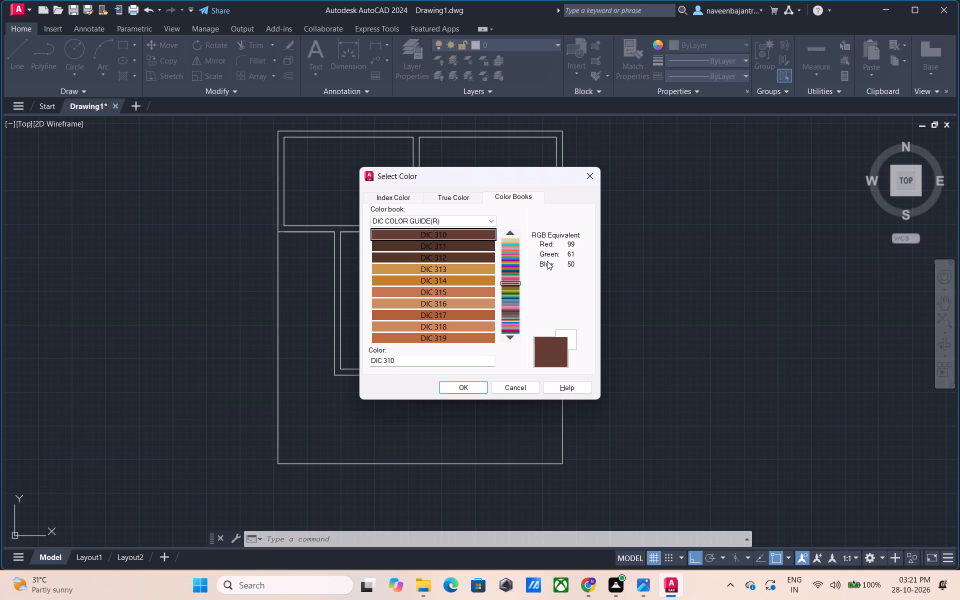
Preview the DIC COLOR GUIDE(R) swatches one by one forward from DIC 311 through the oranges to DIC 320.
{"action": "key", "text": "Down"}
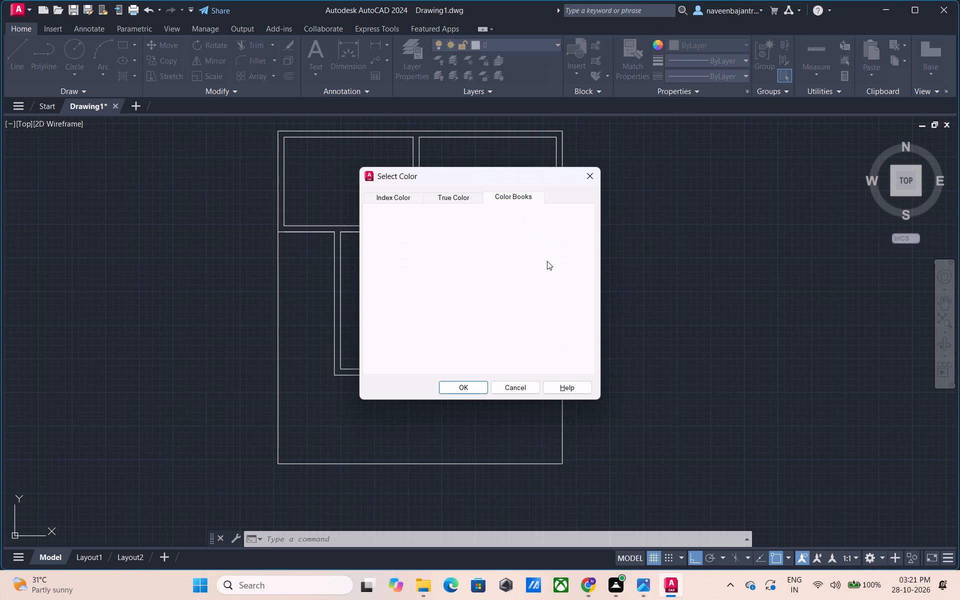
{"action": "key", "text": "Down"}
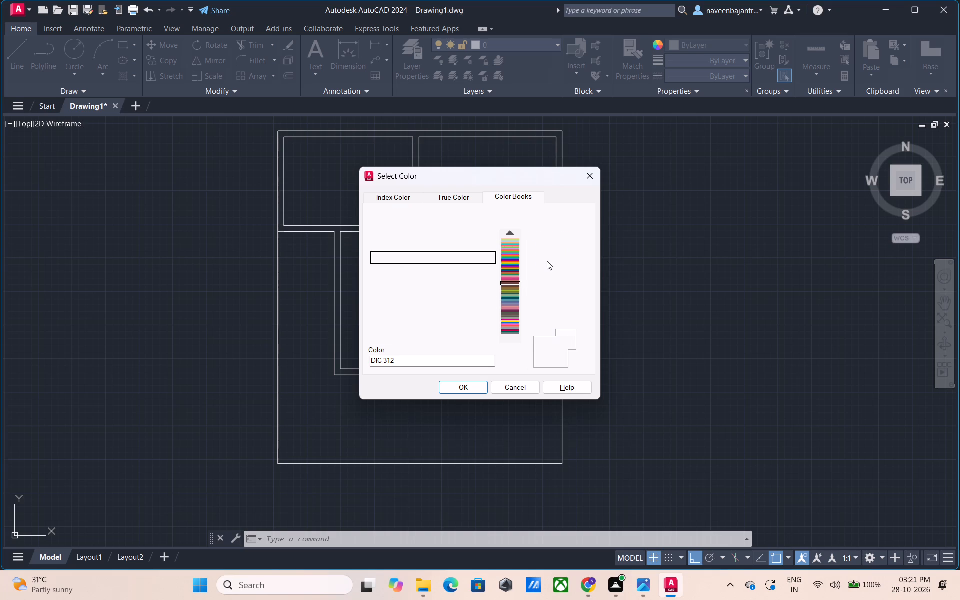
{"action": "key", "text": "Down"}
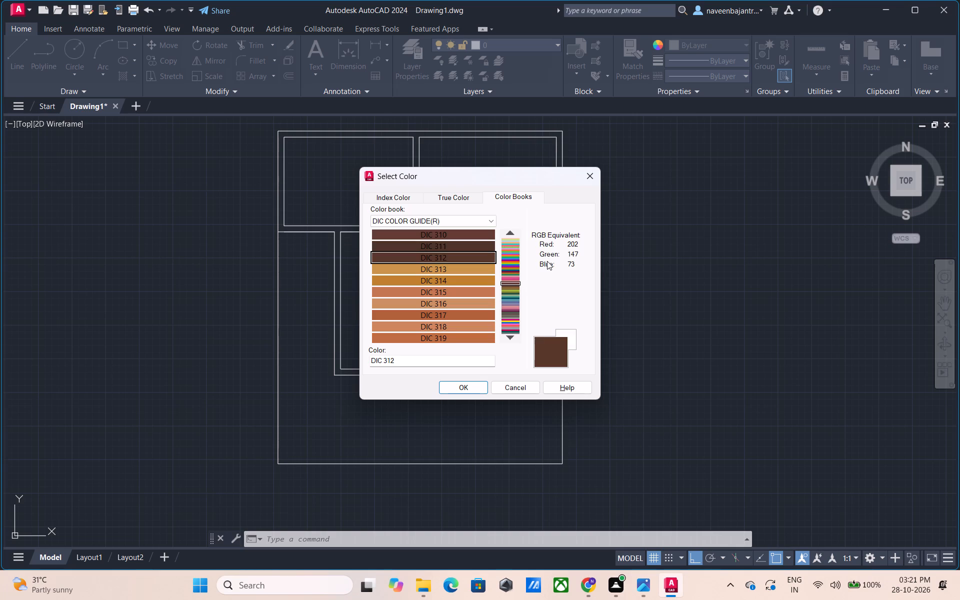
{"action": "key", "text": "Down"}
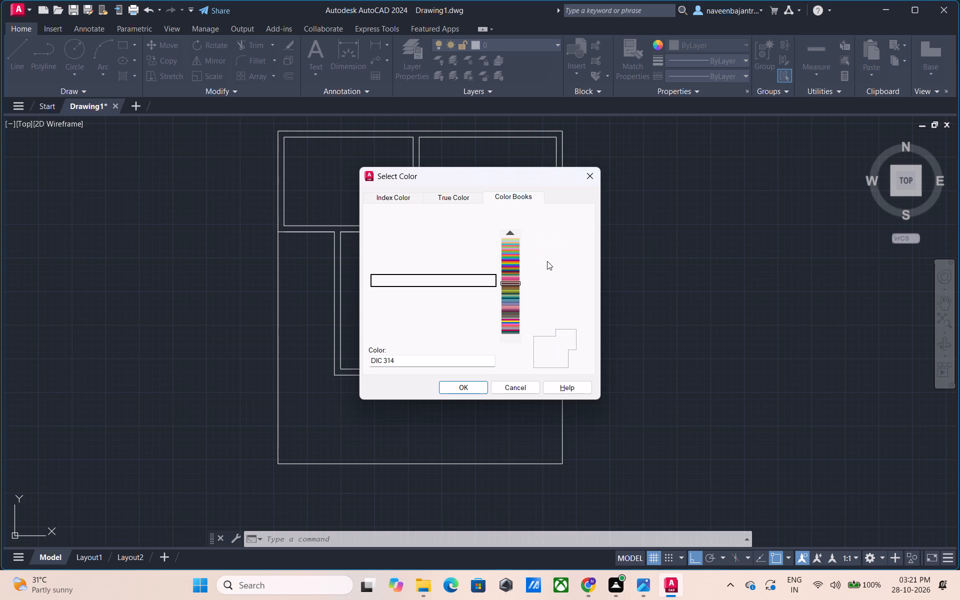
{"action": "key", "text": "Down"}
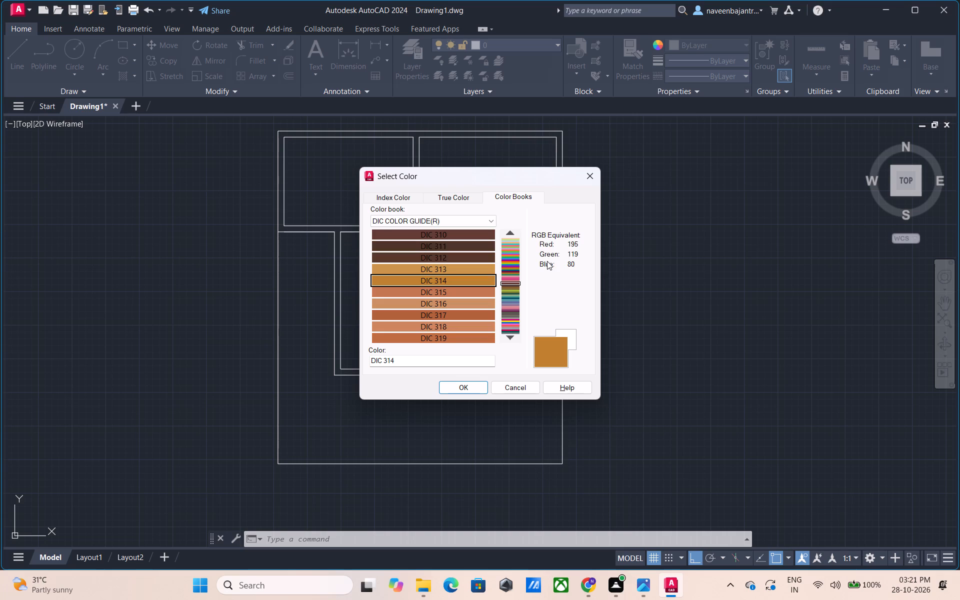
{"action": "key", "text": "Down"}
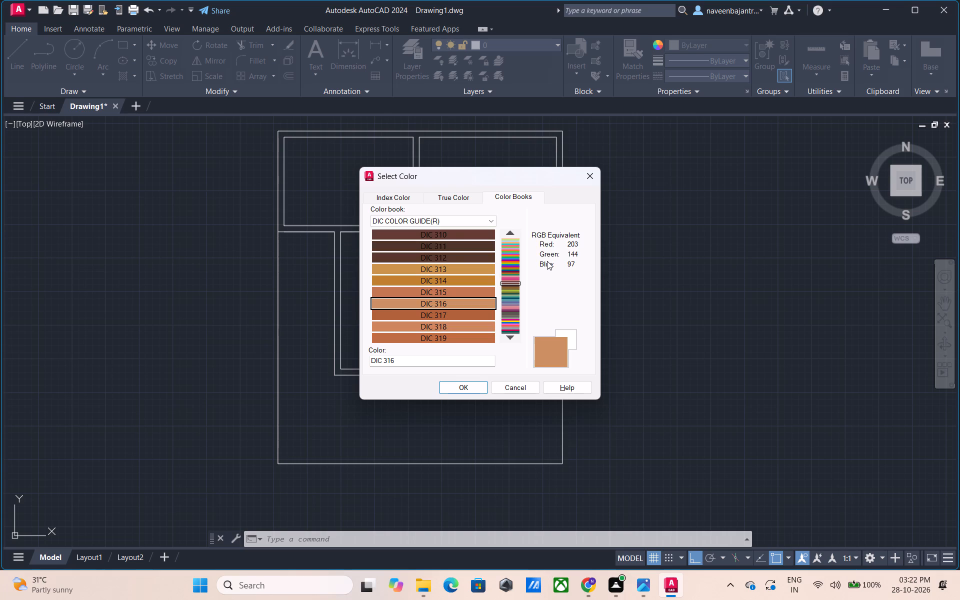
{"action": "key", "text": "Down"}
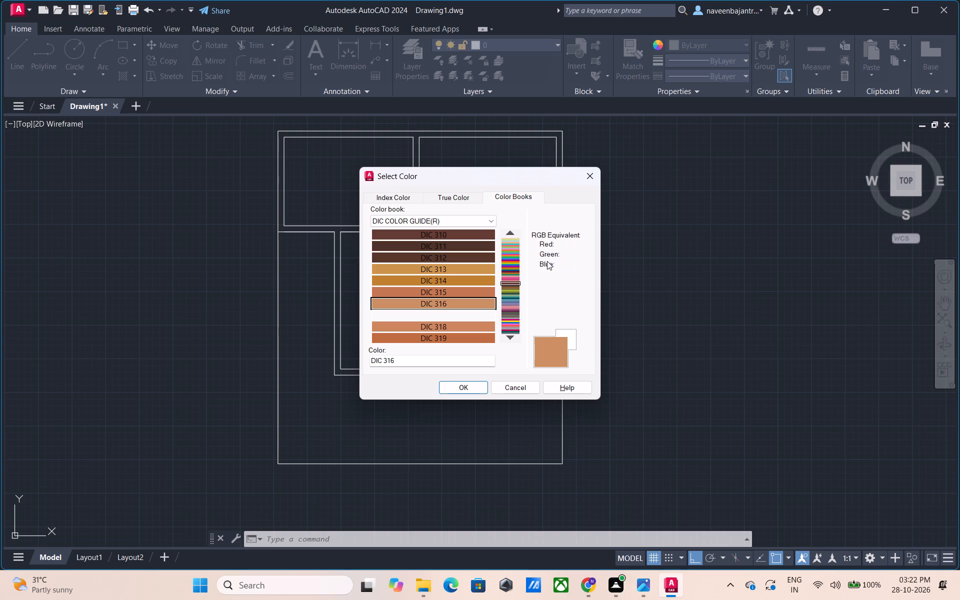
{"action": "key", "text": "Down"}
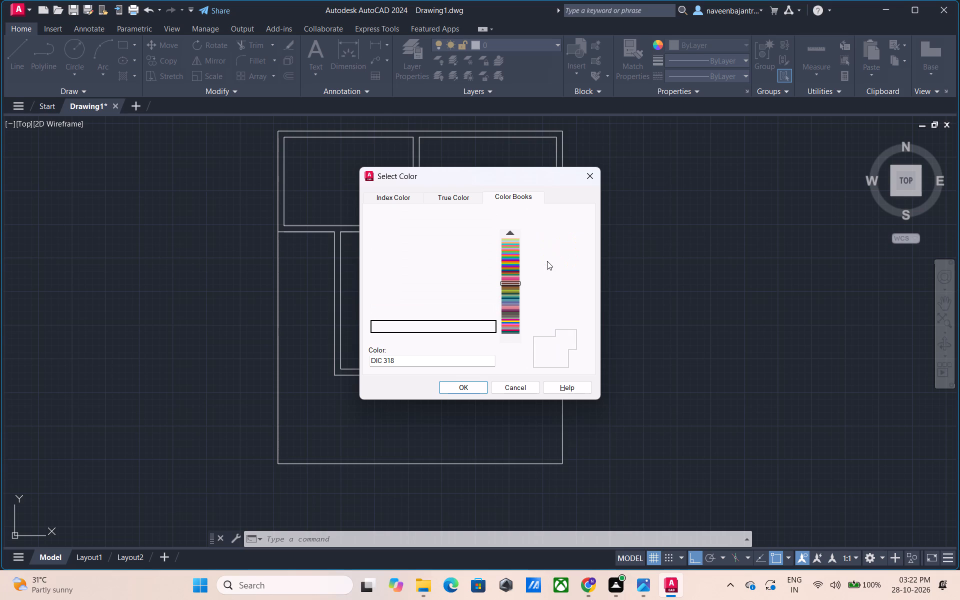
{"action": "key", "text": "Down"}
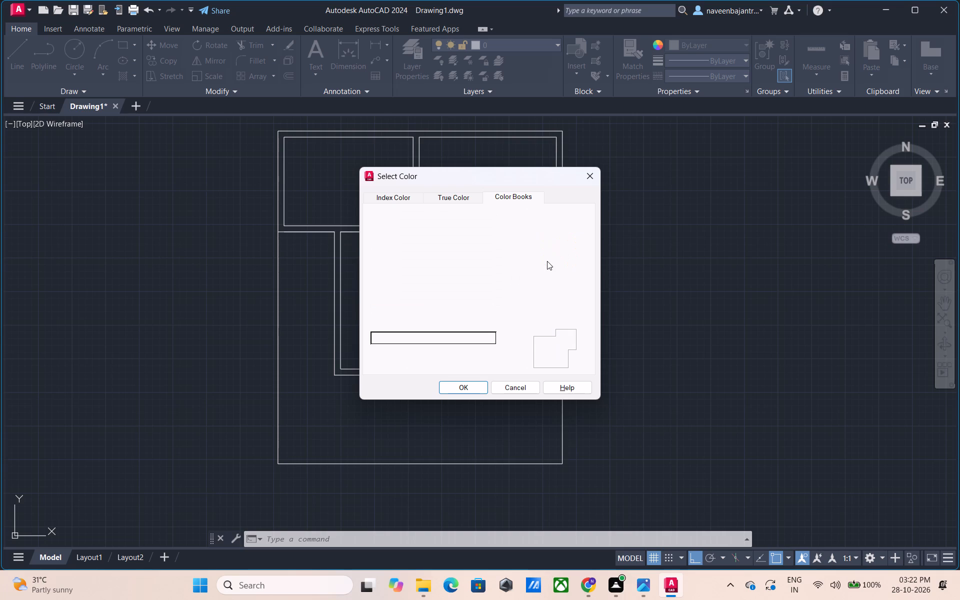
{"action": "key", "text": "Down"}
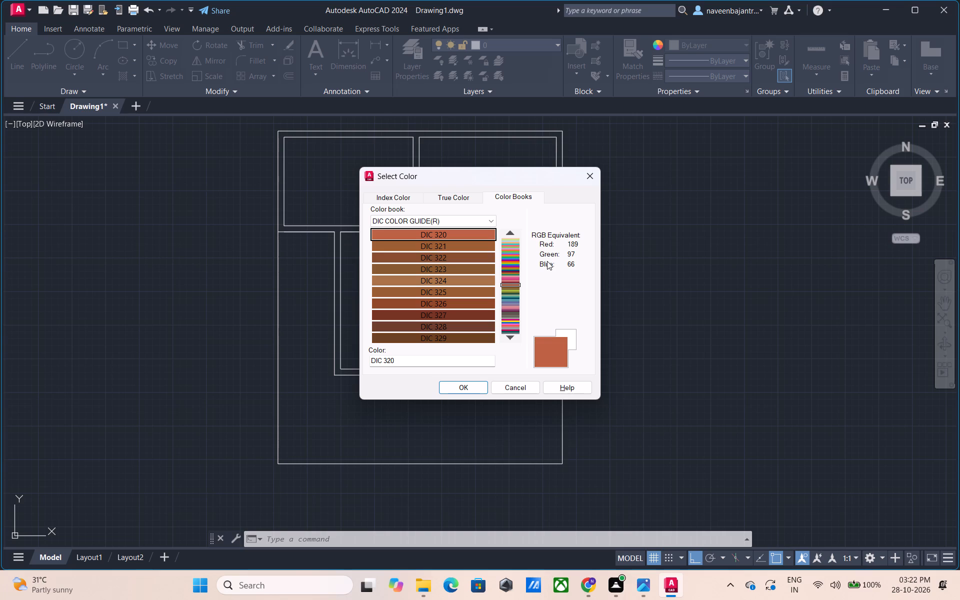
Preview the brown swatches of the DIC COLOR GUIDE(R) one by one forward from DIC 321 to DIC 330.
{"action": "key", "text": "Down"}
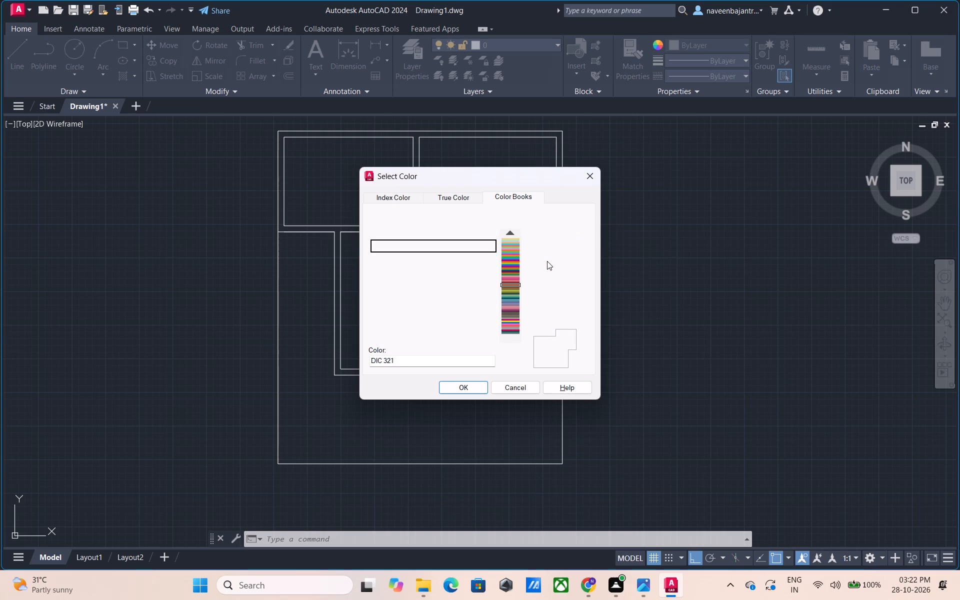
{"action": "key", "text": "Down"}
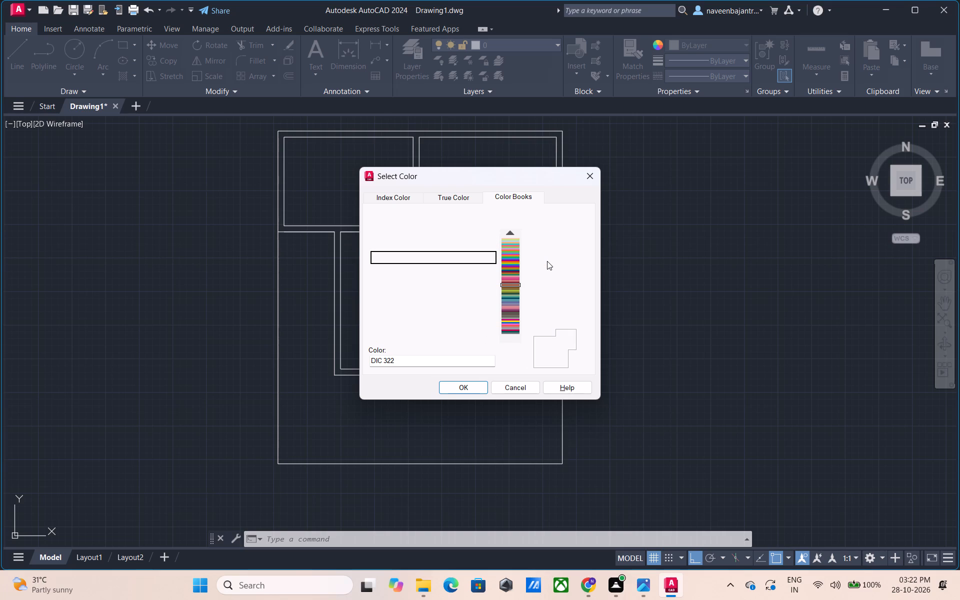
{"action": "key", "text": "Down"}
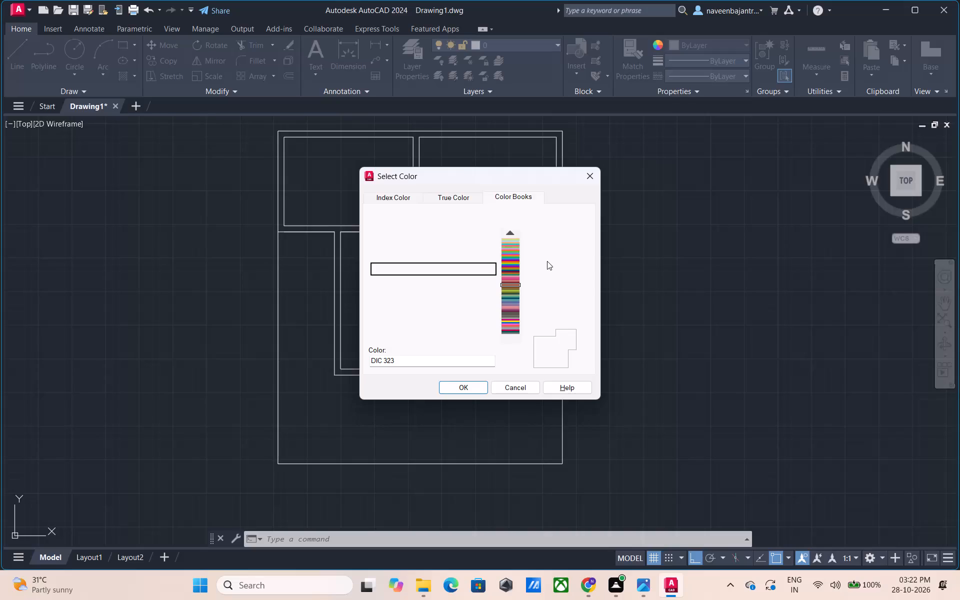
{"action": "key", "text": "Down"}
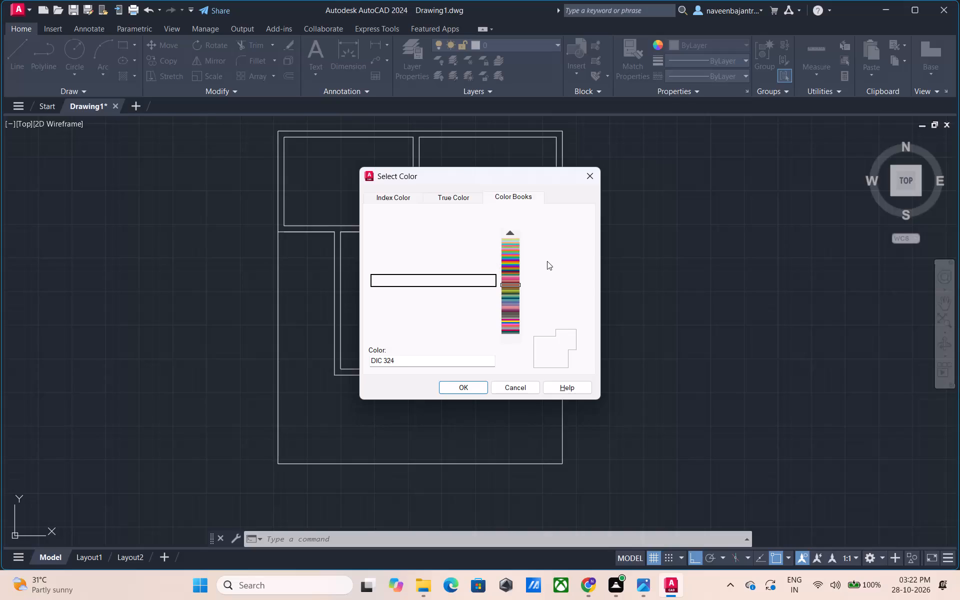
{"action": "key", "text": "Down"}
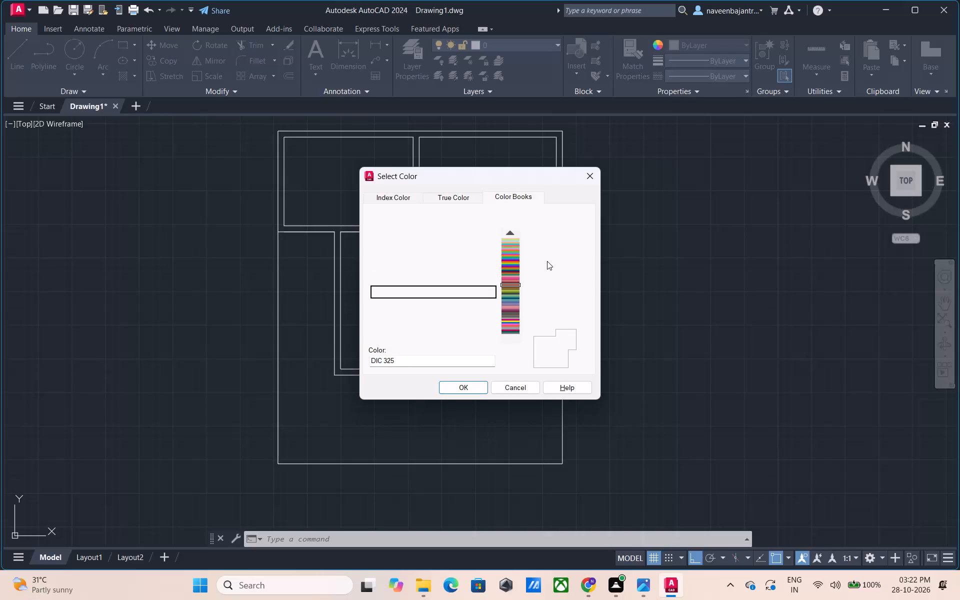
{"action": "key", "text": "Down"}
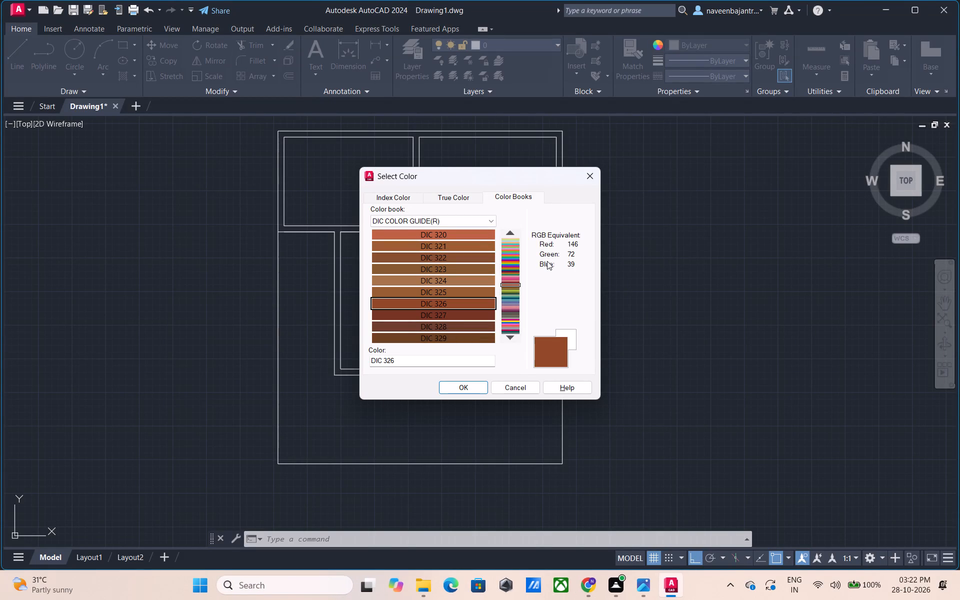
{"action": "key", "text": "Down"}
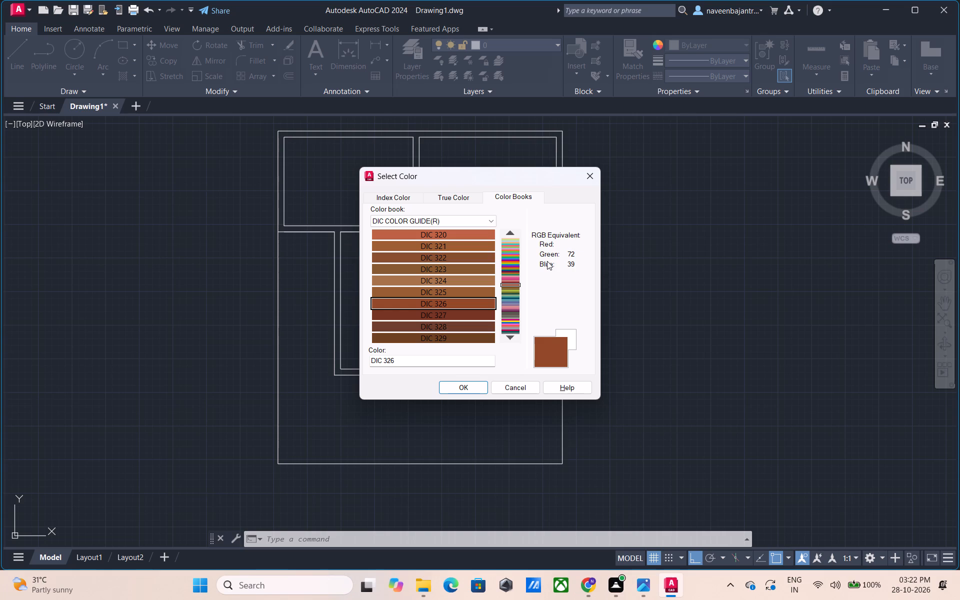
{"action": "key", "text": "Down"}
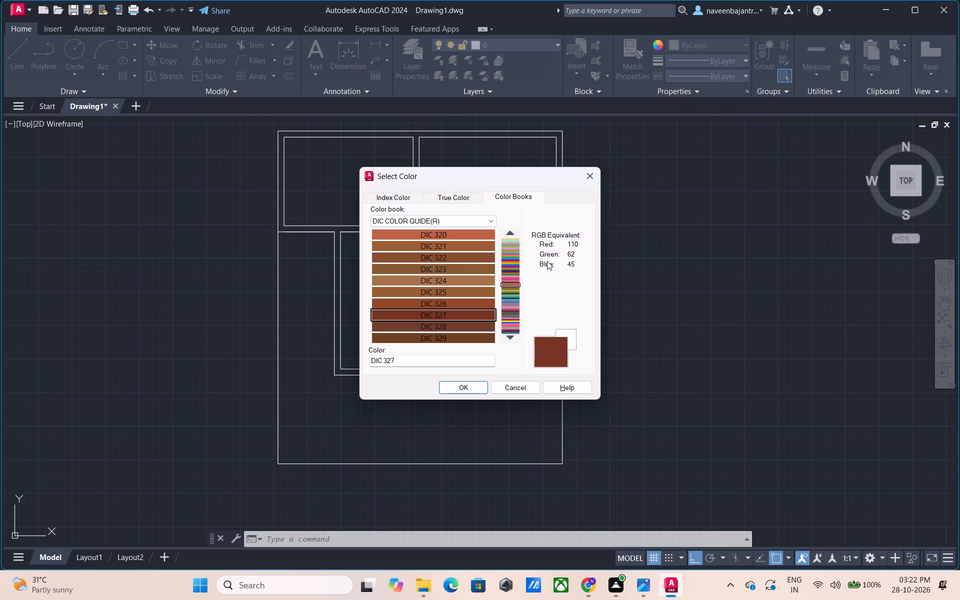
{"action": "key", "text": "Down"}
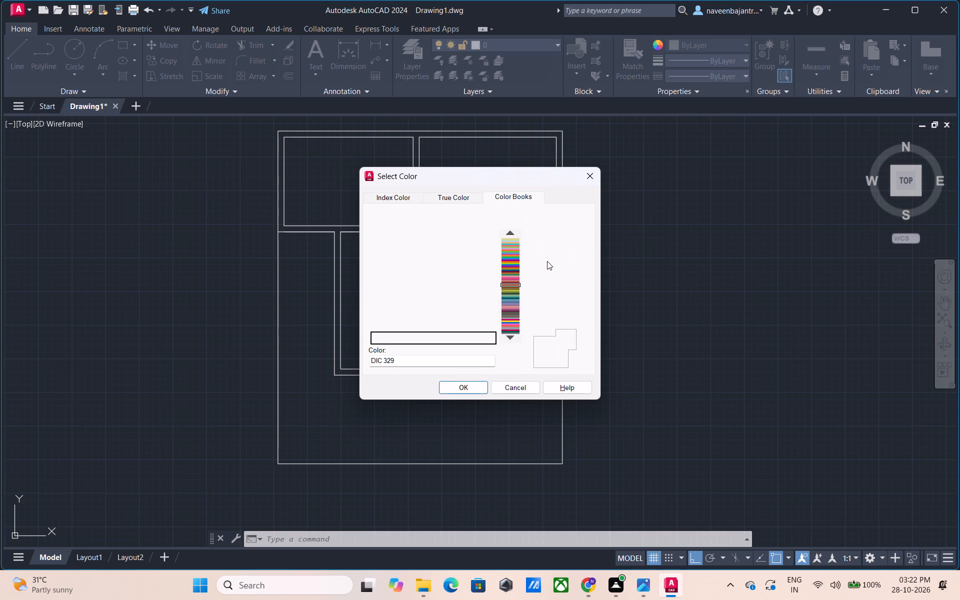
{"action": "key", "text": "Down"}
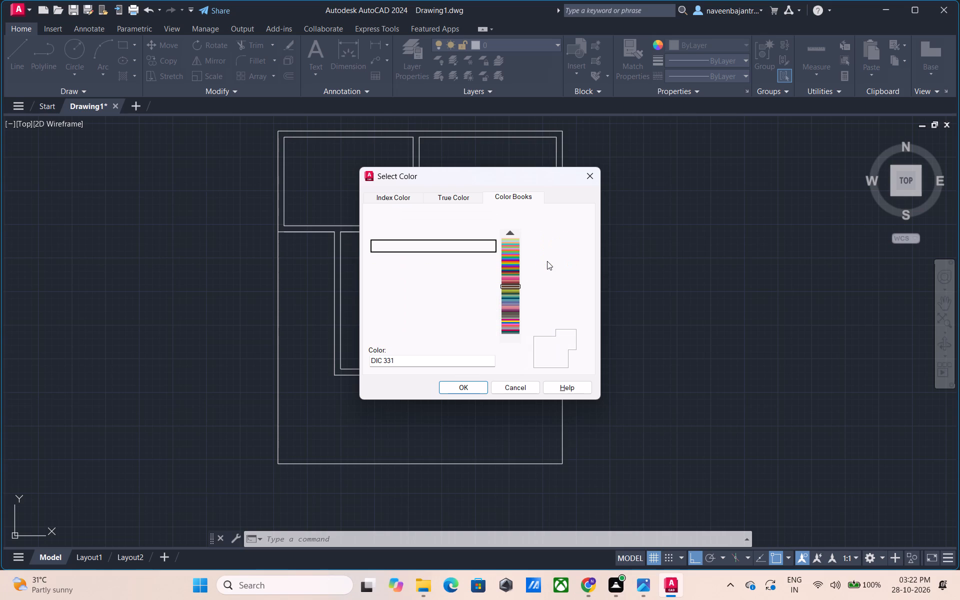
Preview the dark brown and ochre swatches one by one forward from DIC 331 to the brown DIC 340.
{"action": "key", "text": "Down"}
{"action": "key", "text": "Down"}
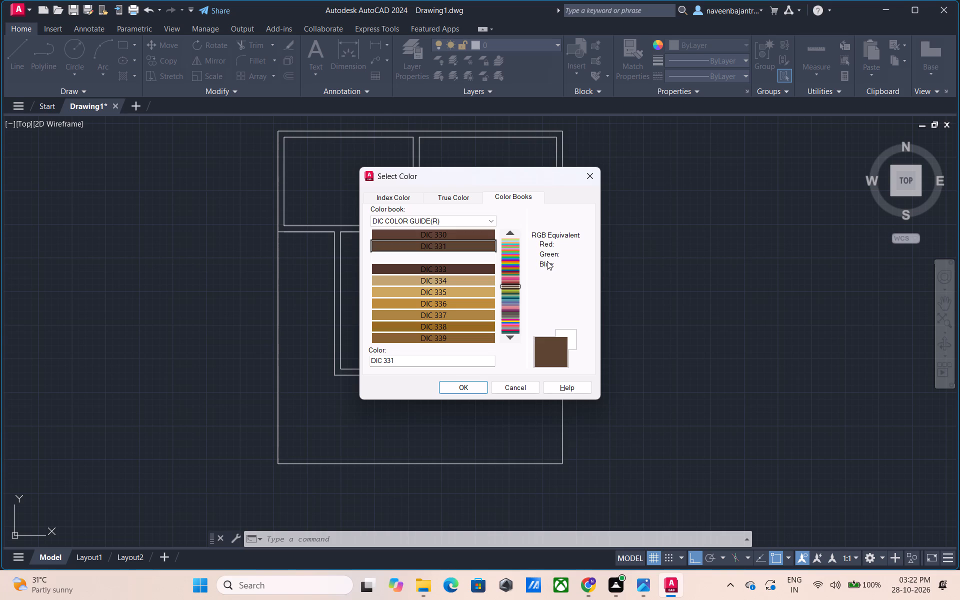
{"action": "key", "text": "Down"}
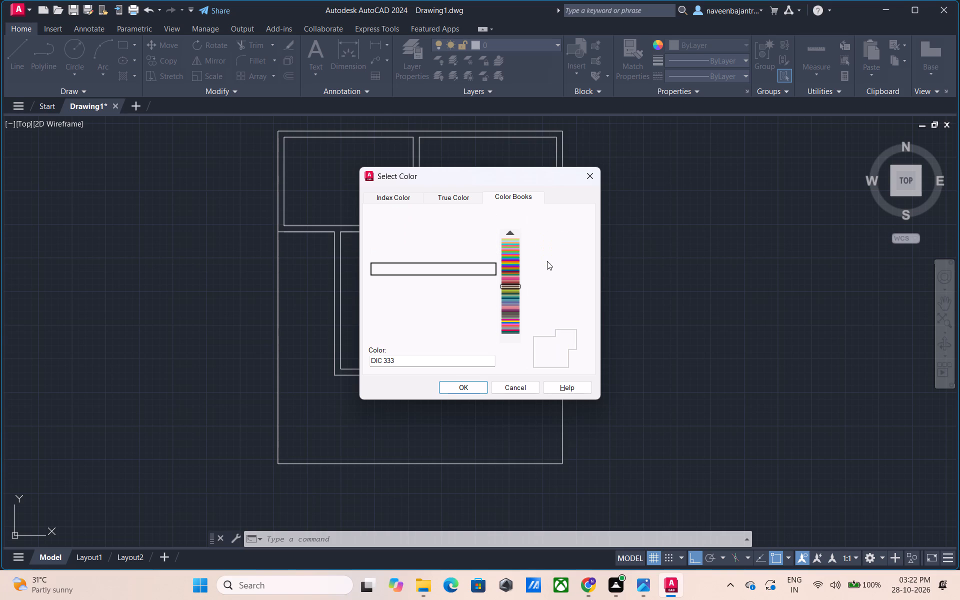
{"action": "key", "text": "Down"}
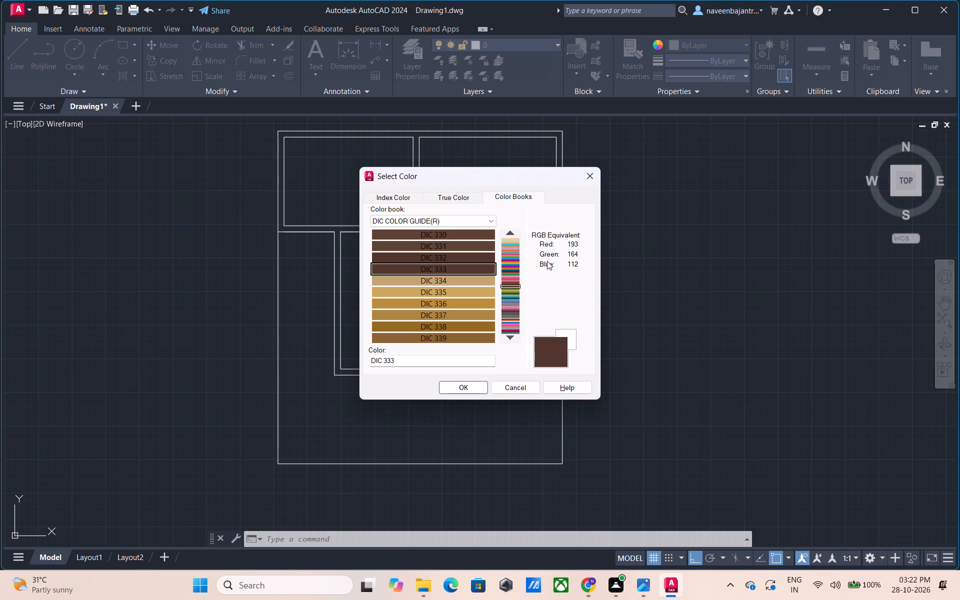
{"action": "key", "text": "Down"}
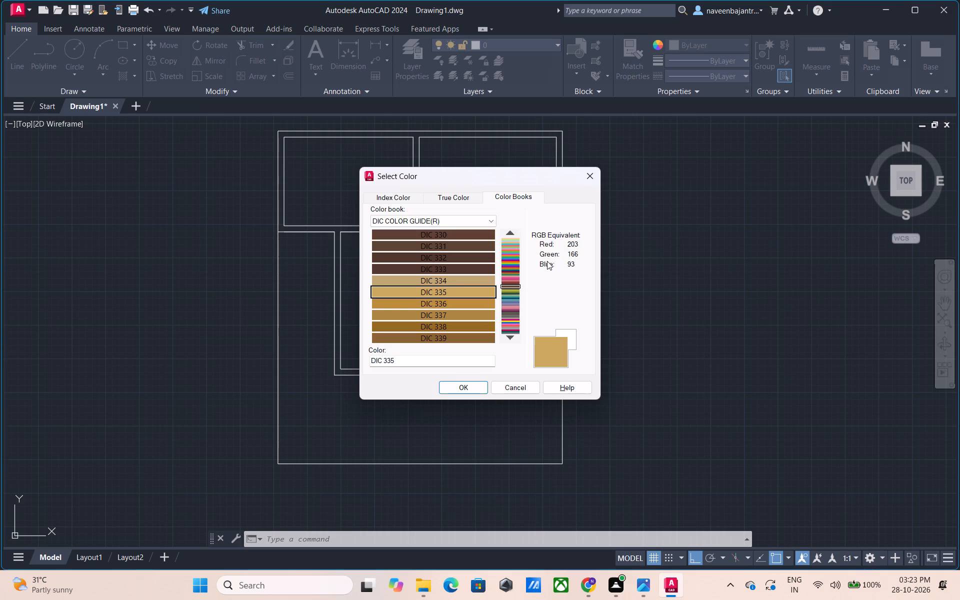
{"action": "key", "text": "Down"}
{"action": "key", "text": "Down"}
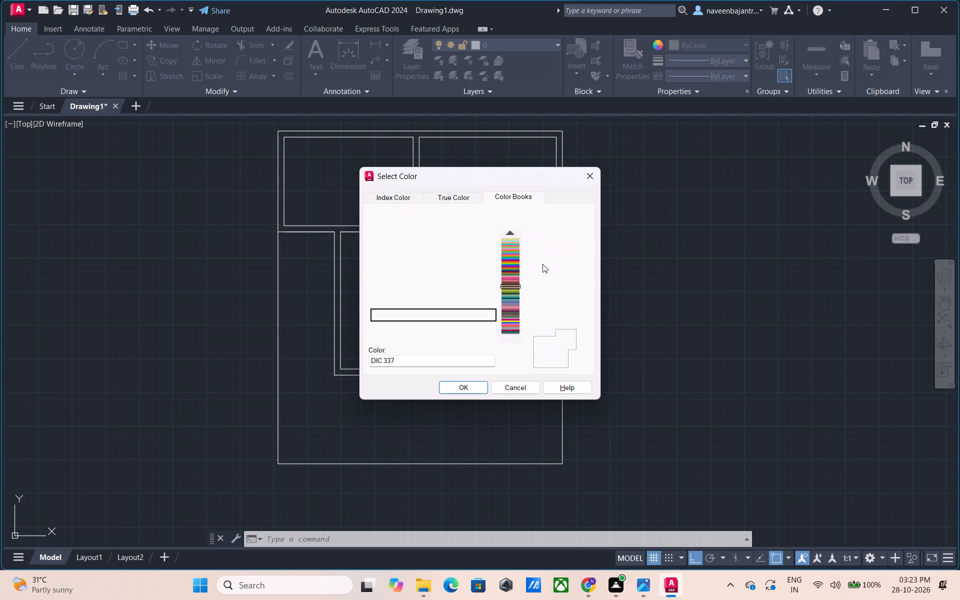
{"action": "key", "text": "Down"}
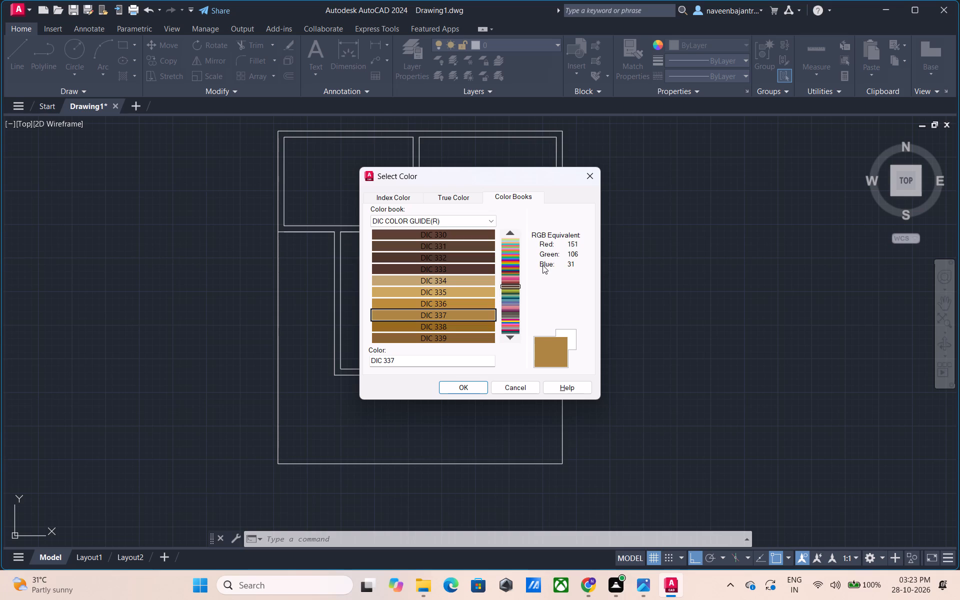
{"action": "key", "text": "Down"}
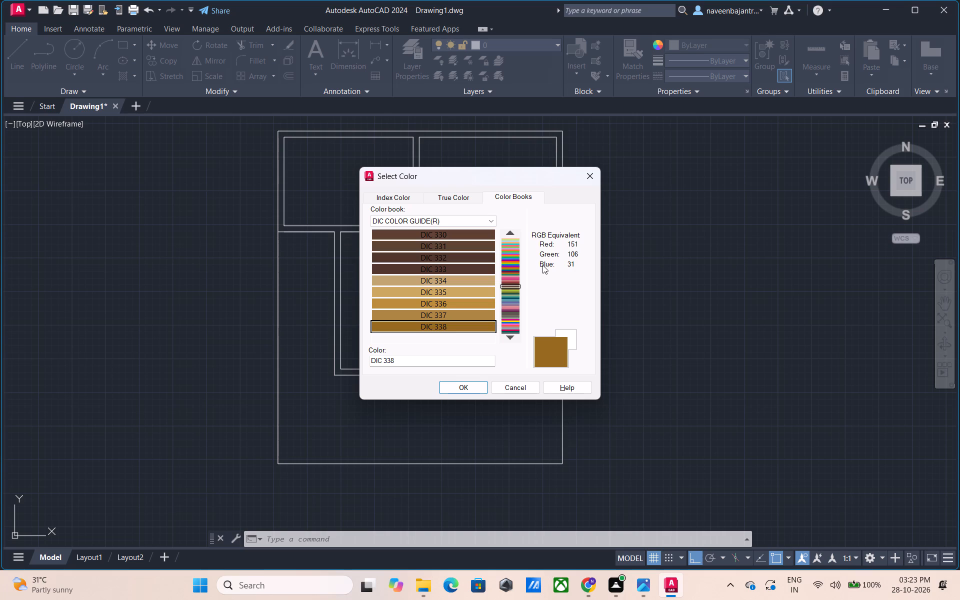
{"action": "key", "text": "Down"}
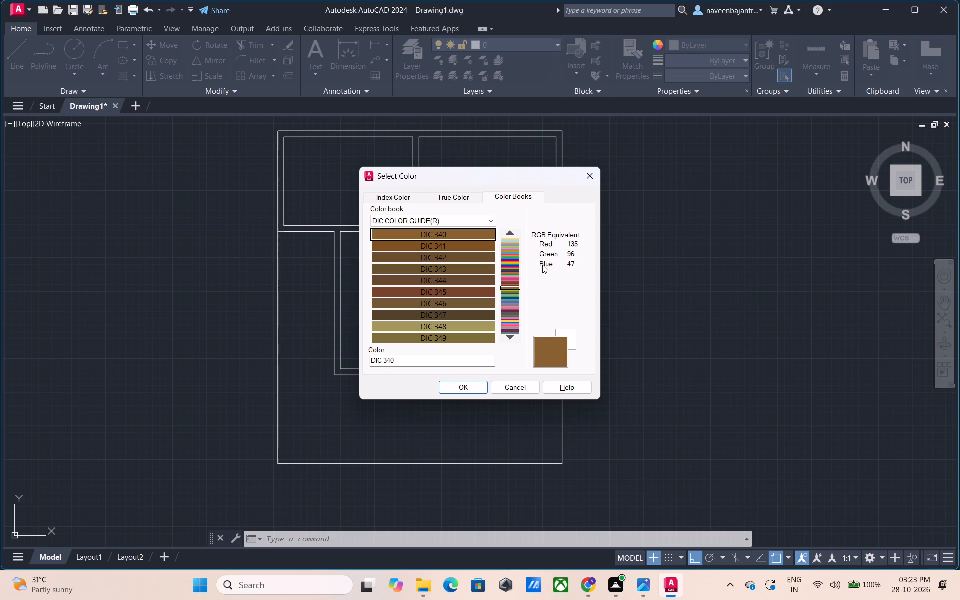
Preview the brown and ochre swatches of the DIC COLOR GUIDE(R) one by one forward from DIC 341 to DIC 350.
{"action": "key", "text": "Down"}
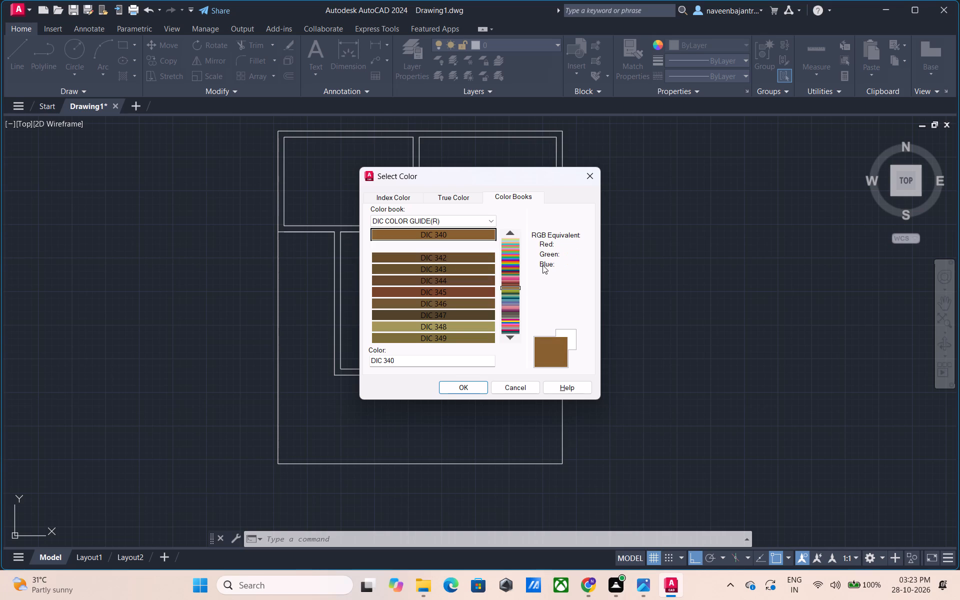
{"action": "key", "text": "Down"}
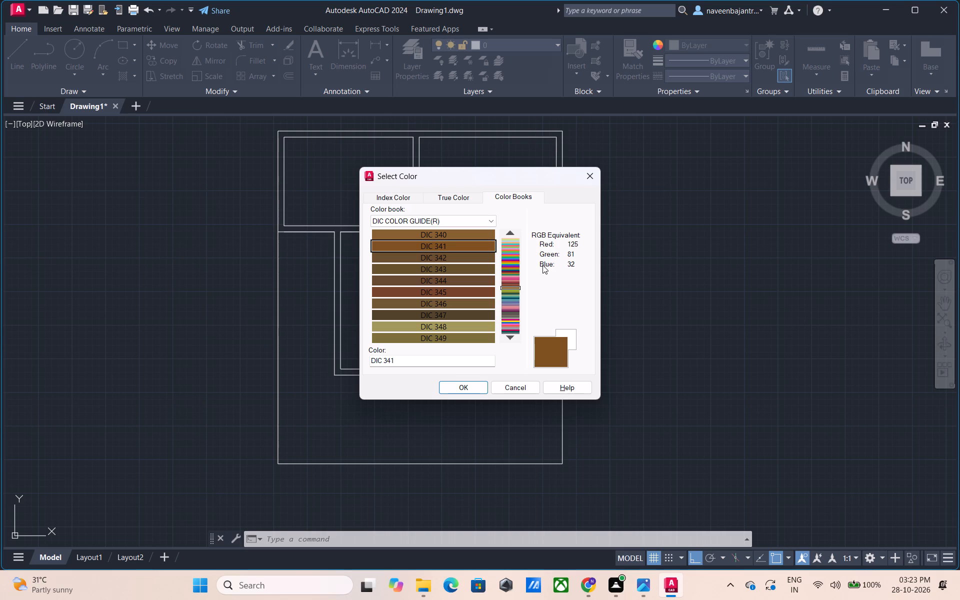
{"action": "key", "text": "Down"}
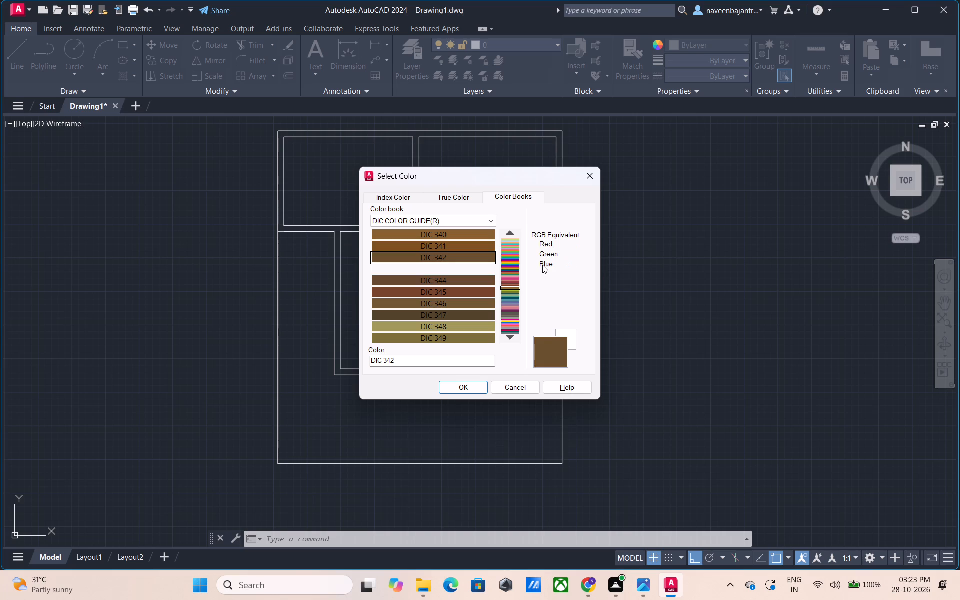
{"action": "key", "text": "Down"}
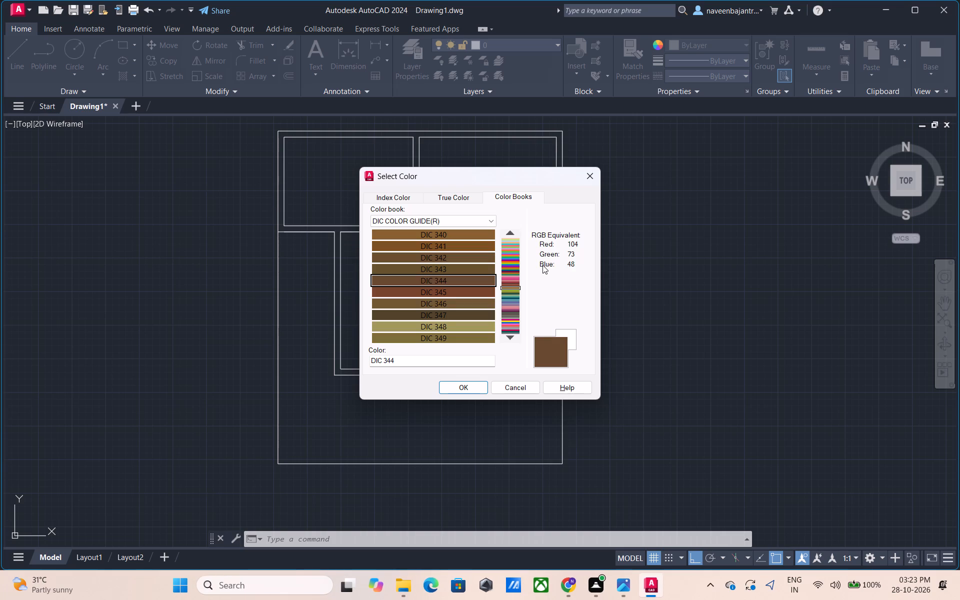
{"action": "key", "text": "Down"}
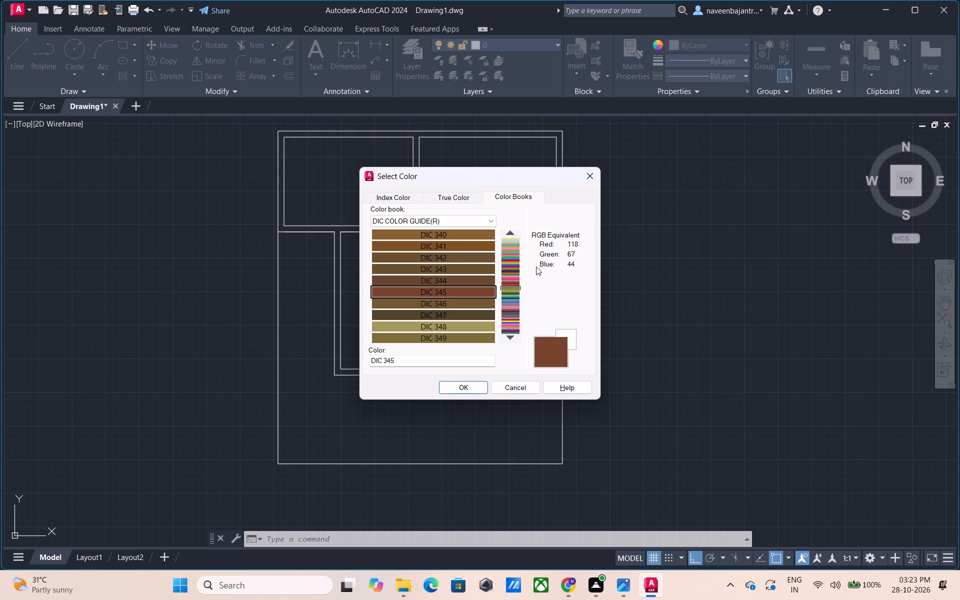
{"action": "key", "text": "Down"}
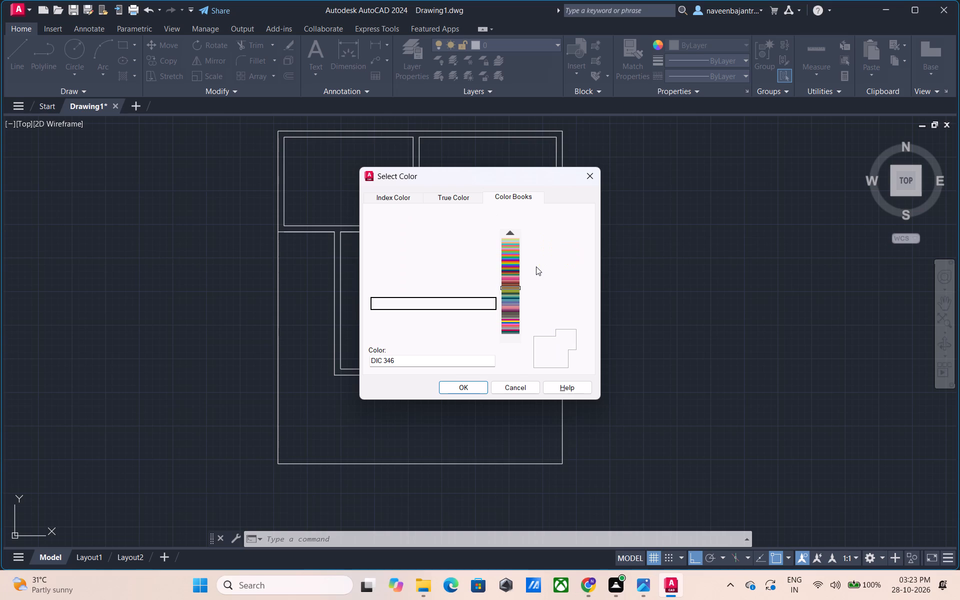
{"action": "key", "text": "Down"}
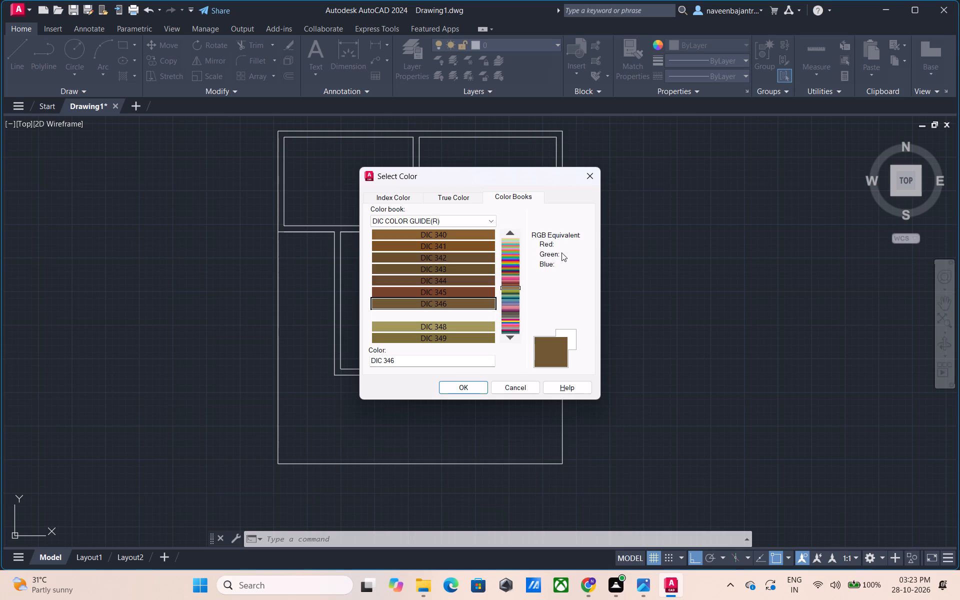
{"action": "key", "text": "Down"}
{"action": "key", "text": "Down"}
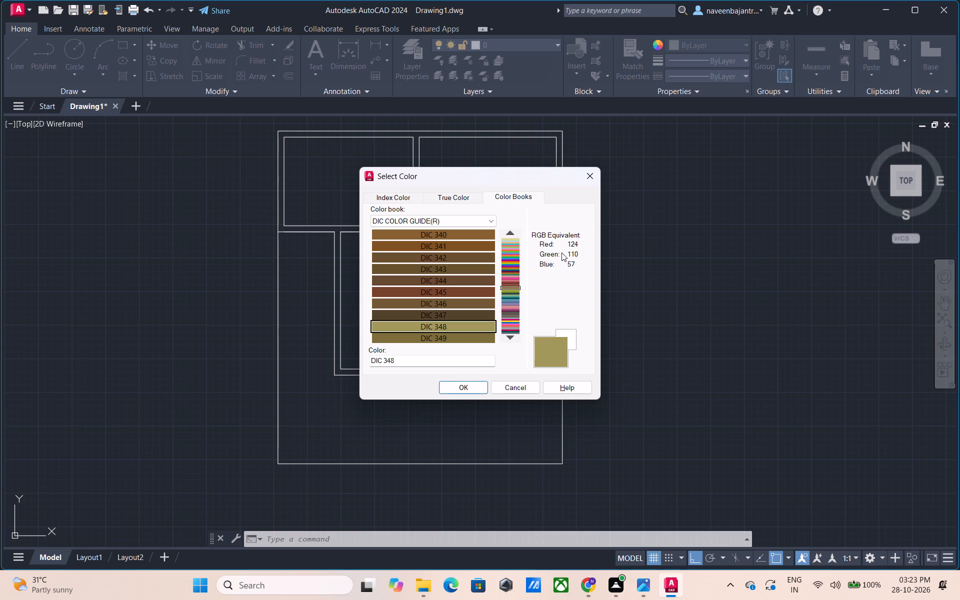
{"action": "key", "text": "Down"}
{"action": "key", "text": "Down"}
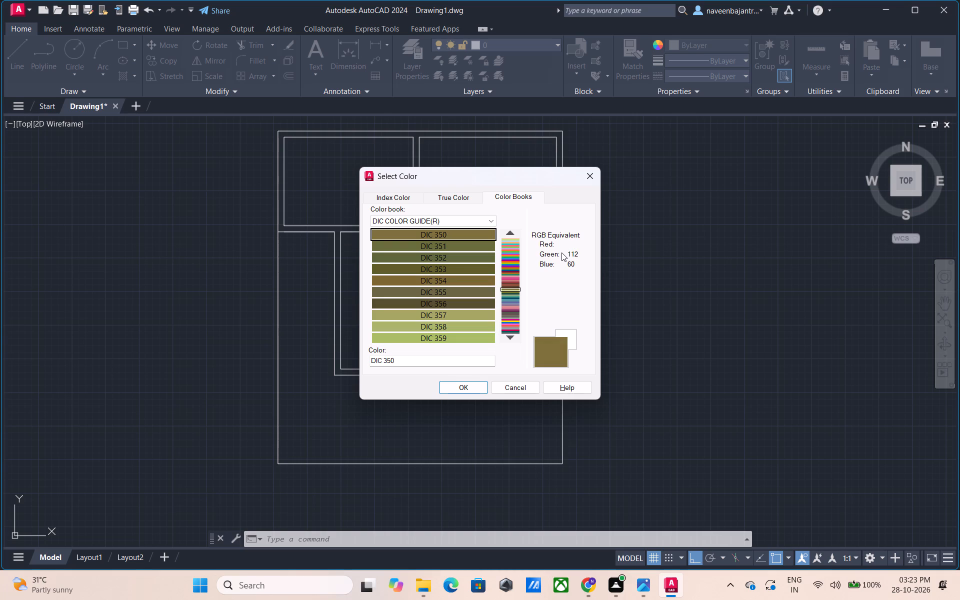
Preview the olive and brown swatches one by one forward from DIC 351, through the brown DIC 354, to the light green DIC 359.
{"action": "key", "text": "Down"}
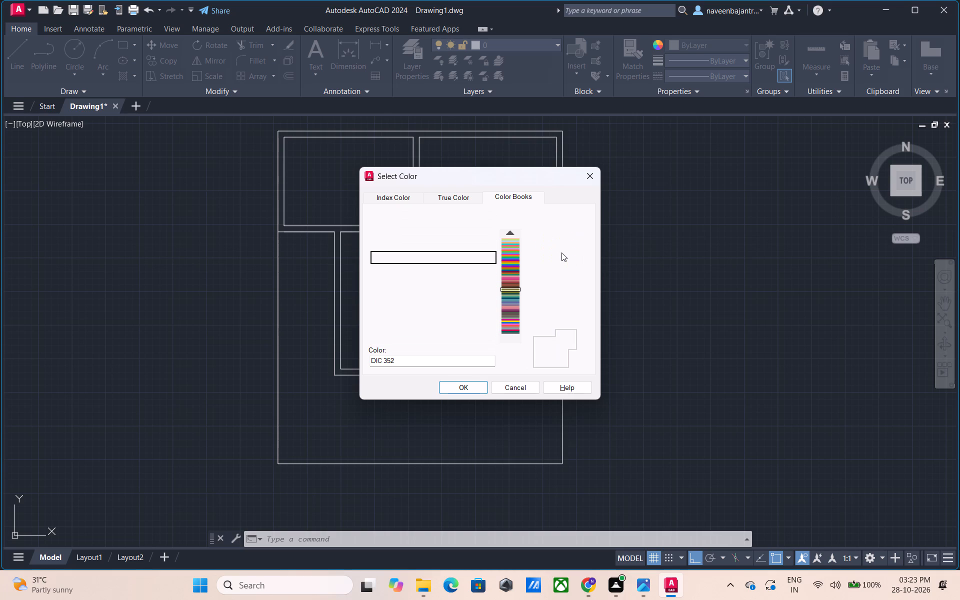
{"action": "key", "text": "Down"}
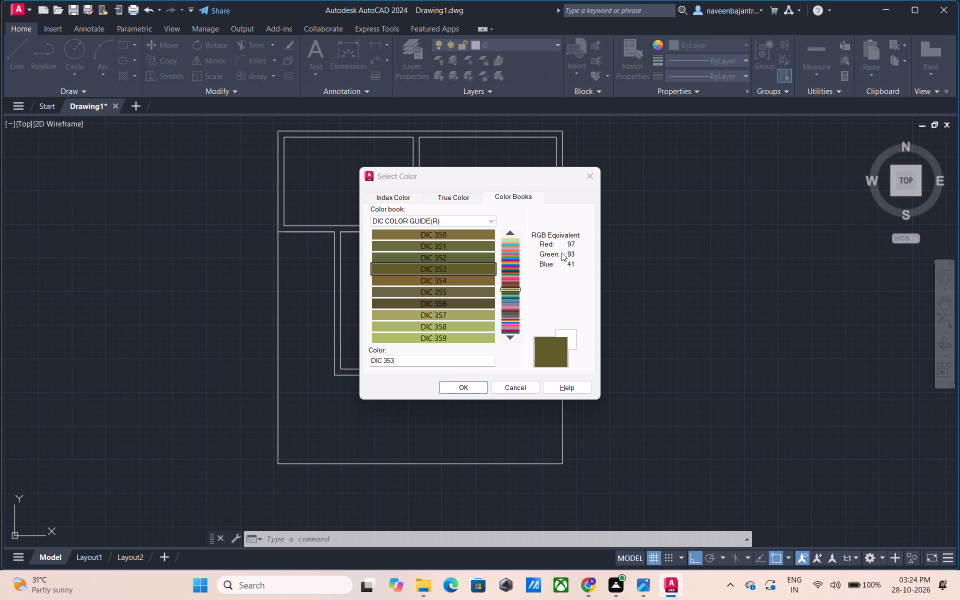
{"action": "key", "text": "Down"}
{"action": "key", "text": "Down"}
{"action": "key", "text": "Down"}
{"action": "key", "text": "Down"}
{"action": "key", "text": "Down"}
{"action": "left_click", "coordinate": [434, 277]}
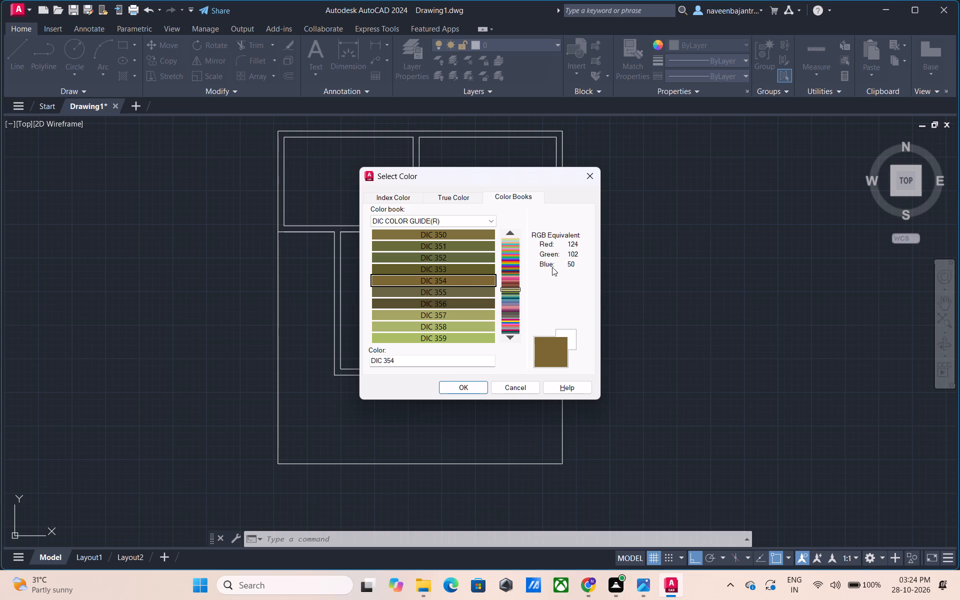
{"action": "key", "text": "Down"}
{"action": "key", "text": "Down"}
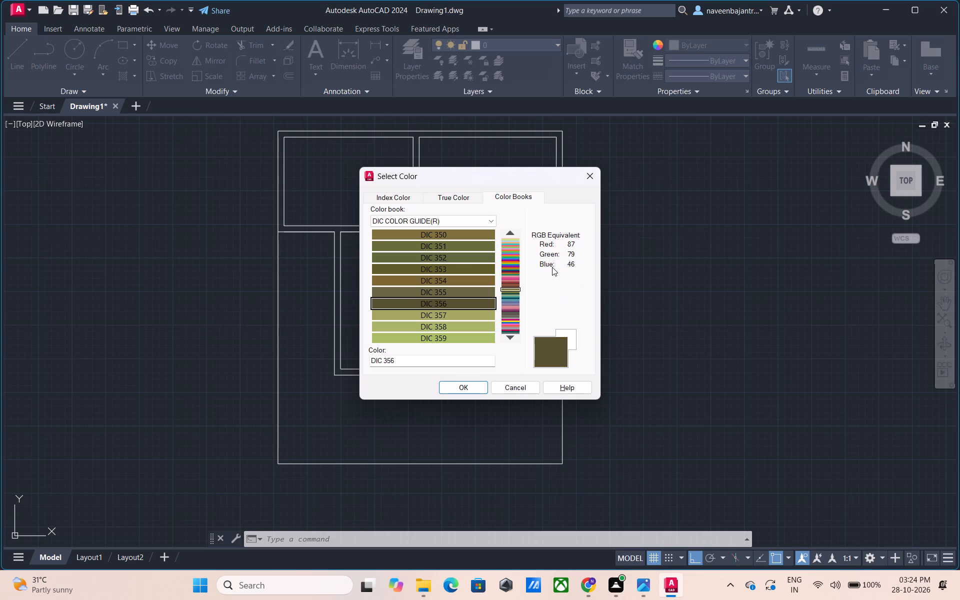
{"action": "key", "text": "Down"}
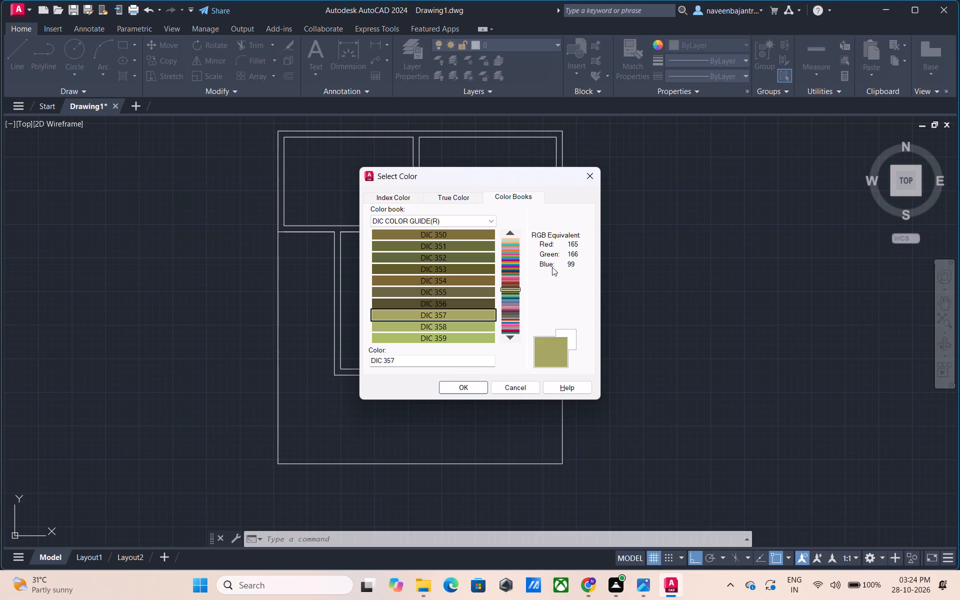
{"action": "key", "text": "Down"}
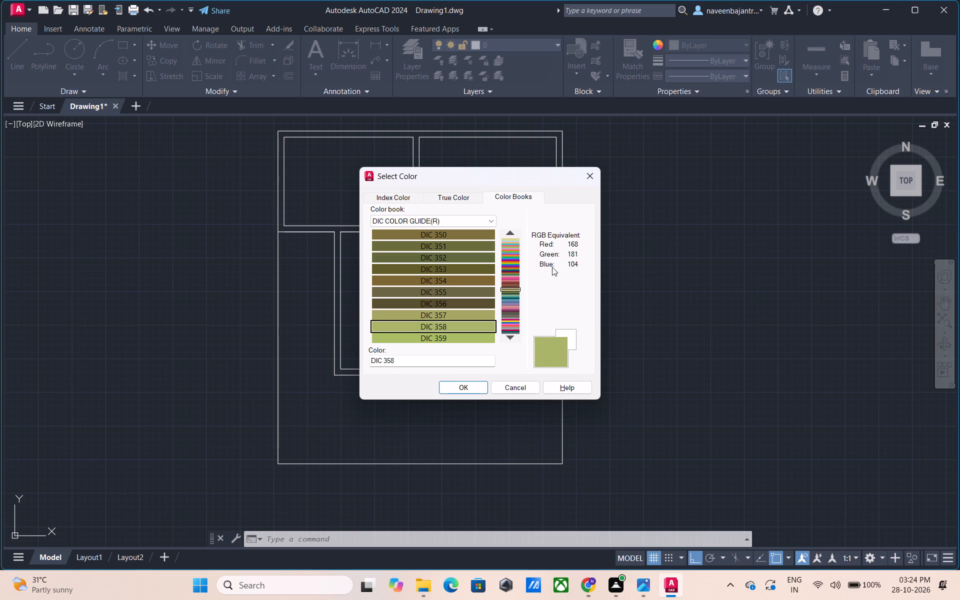
{"action": "key", "text": "Down"}
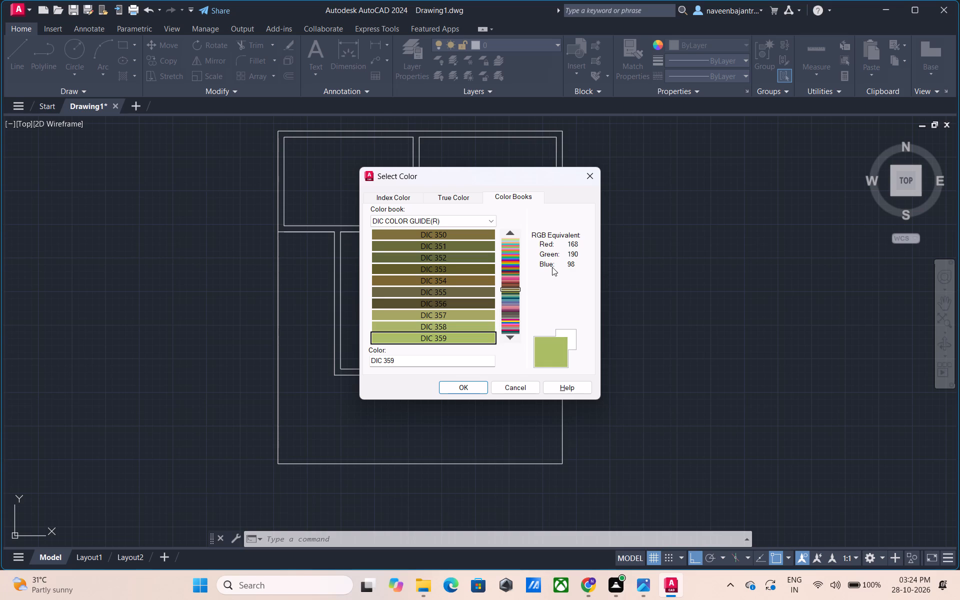
Preview the green swatches of the DIC COLOR GUIDE(R) one by one forward from DIC 360 to the olive DIC 370.
{"action": "key", "text": "Down"}
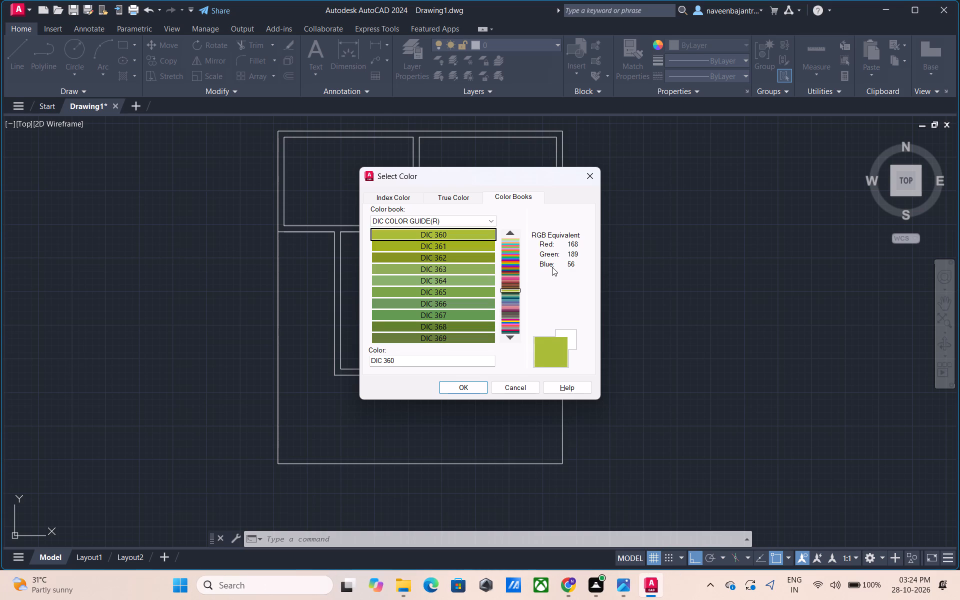
{"action": "key", "text": "Down"}
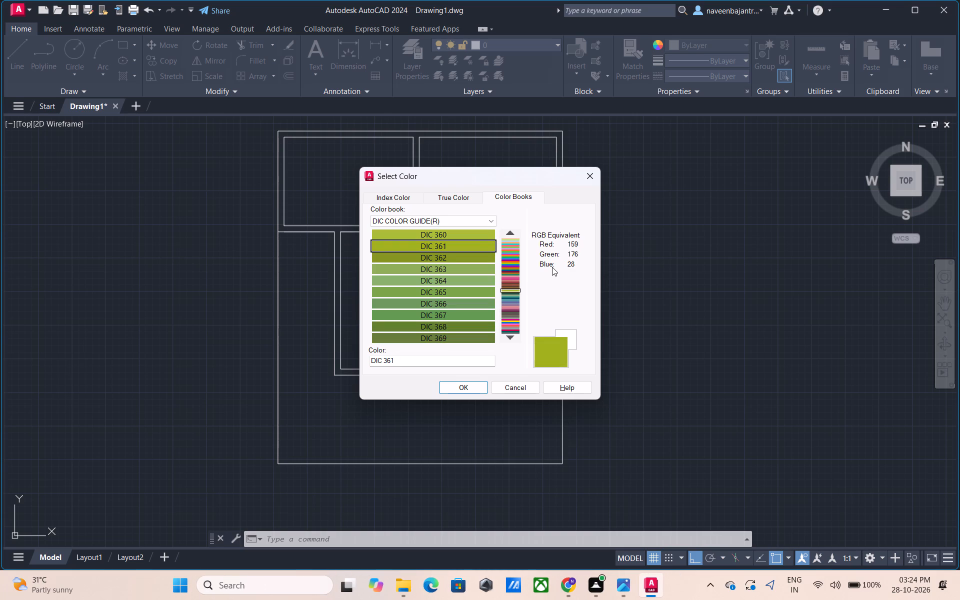
{"action": "key", "text": "Down"}
{"action": "key", "text": "Down"}
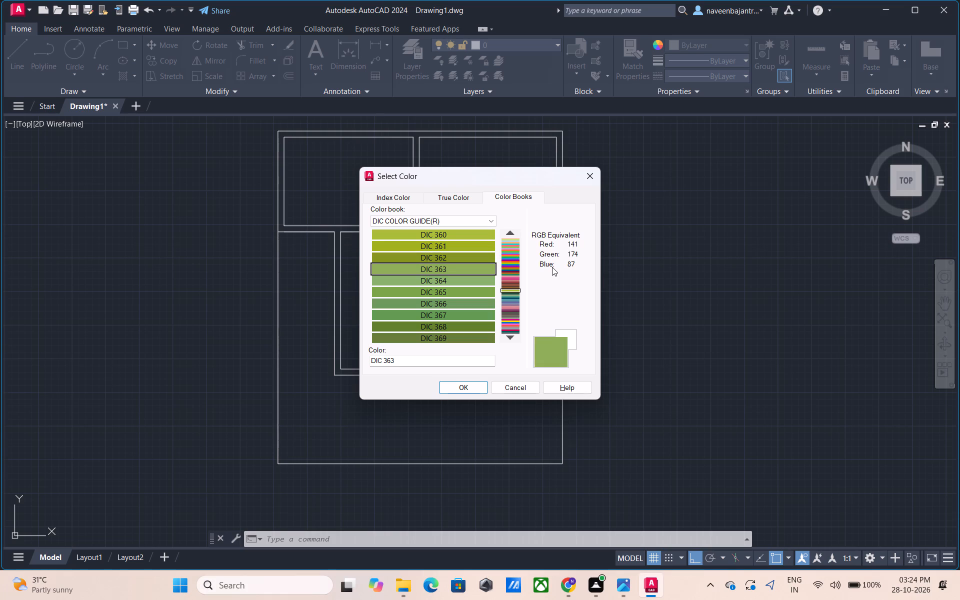
{"action": "key", "text": "Down"}
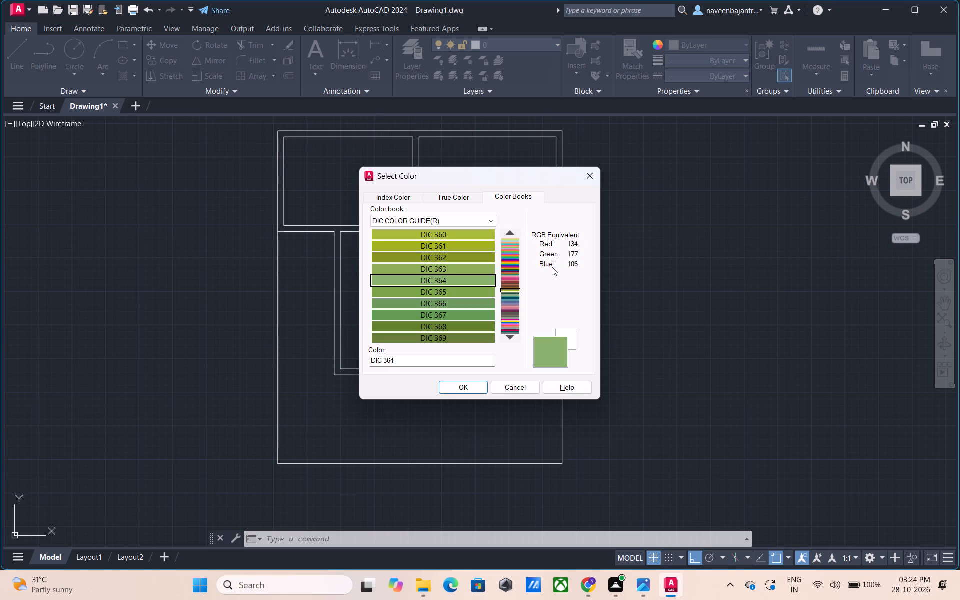
{"action": "key", "text": "Down"}
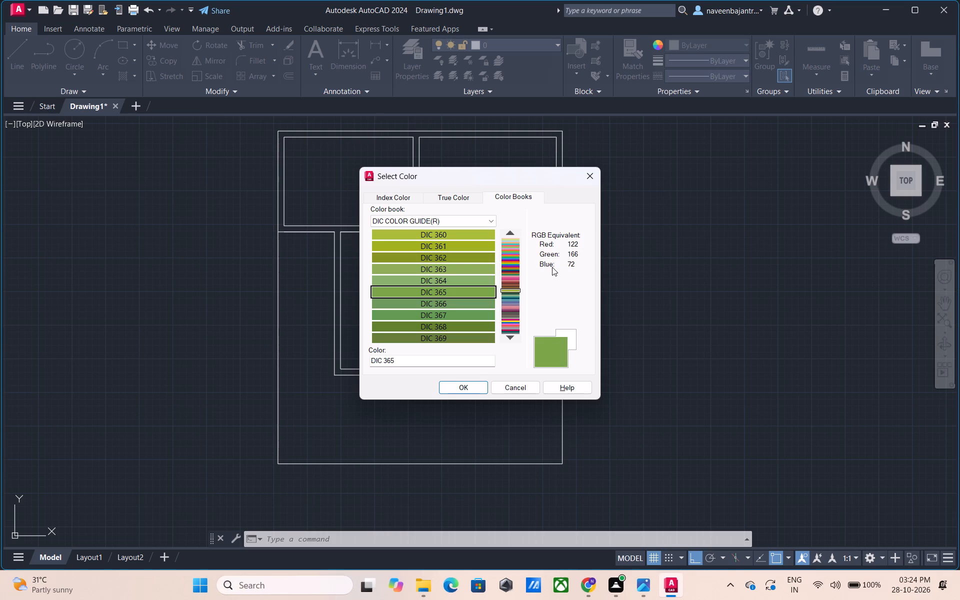
{"action": "key", "text": "Down"}
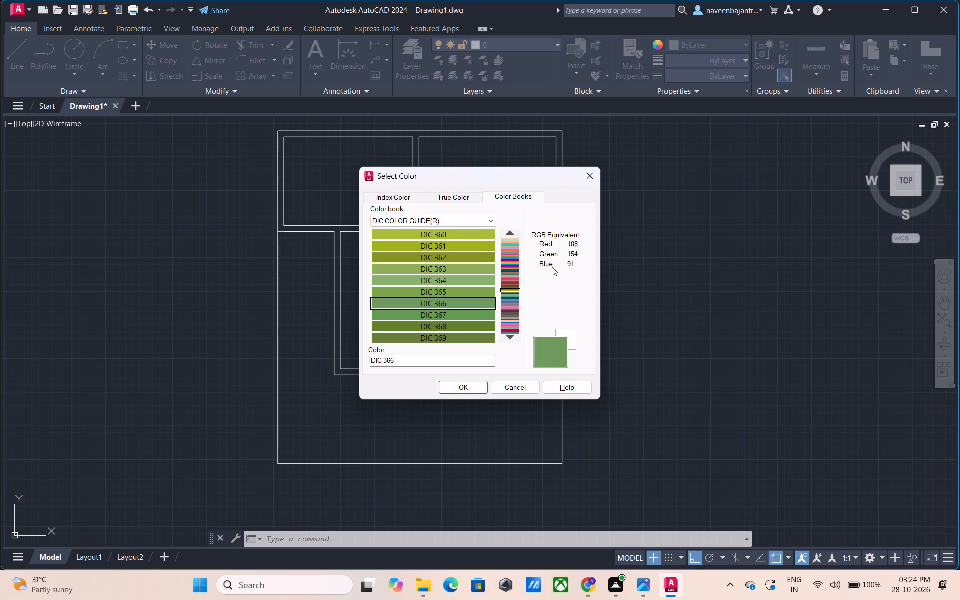
{"action": "key", "text": "Down"}
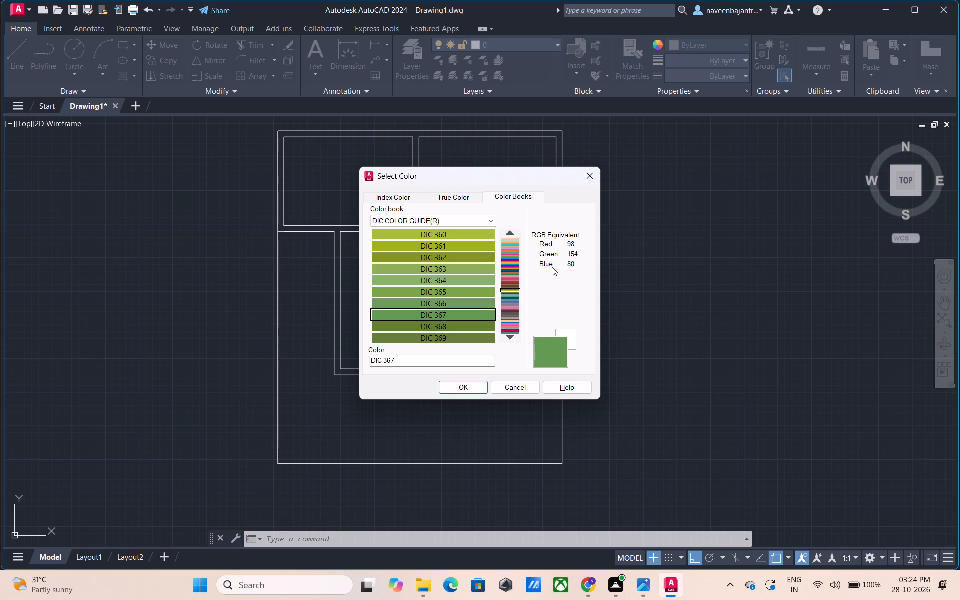
{"action": "key", "text": "Down"}
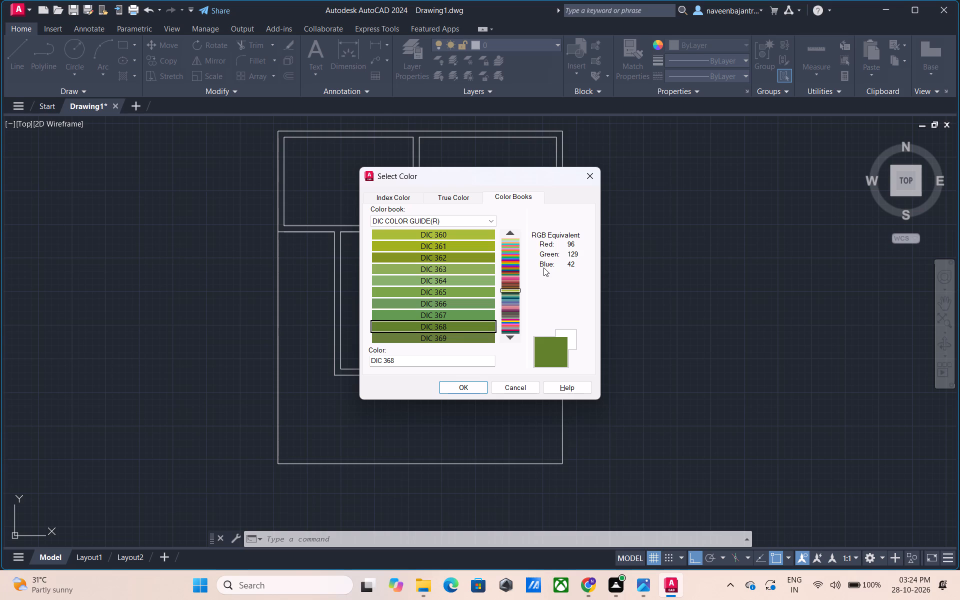
{"action": "key", "text": "Down"}
{"action": "key", "text": "Down"}
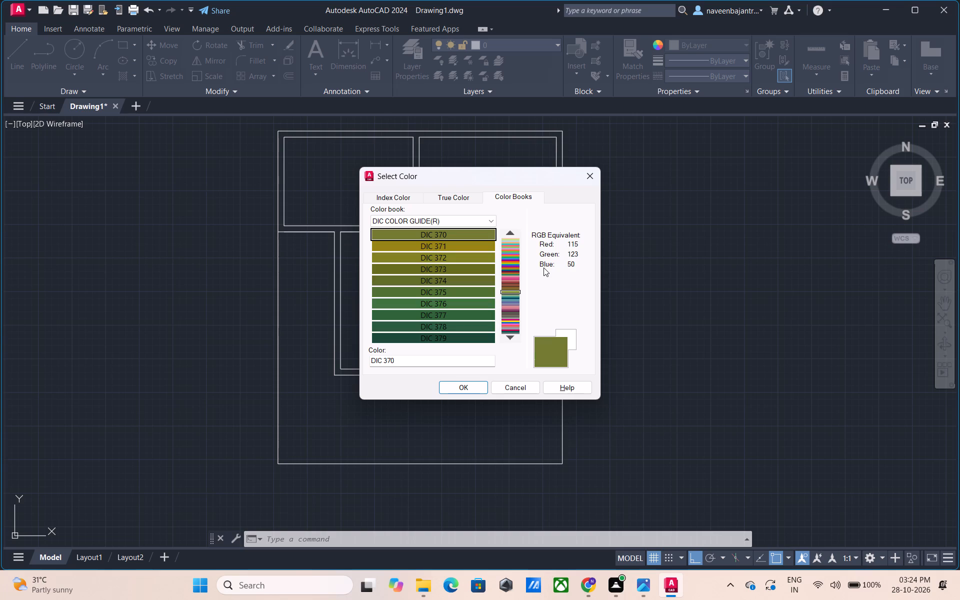
Preview the olive and dark green swatches one by one forward from DIC 371 to the green DIC 381.
{"action": "key", "text": "Down"}
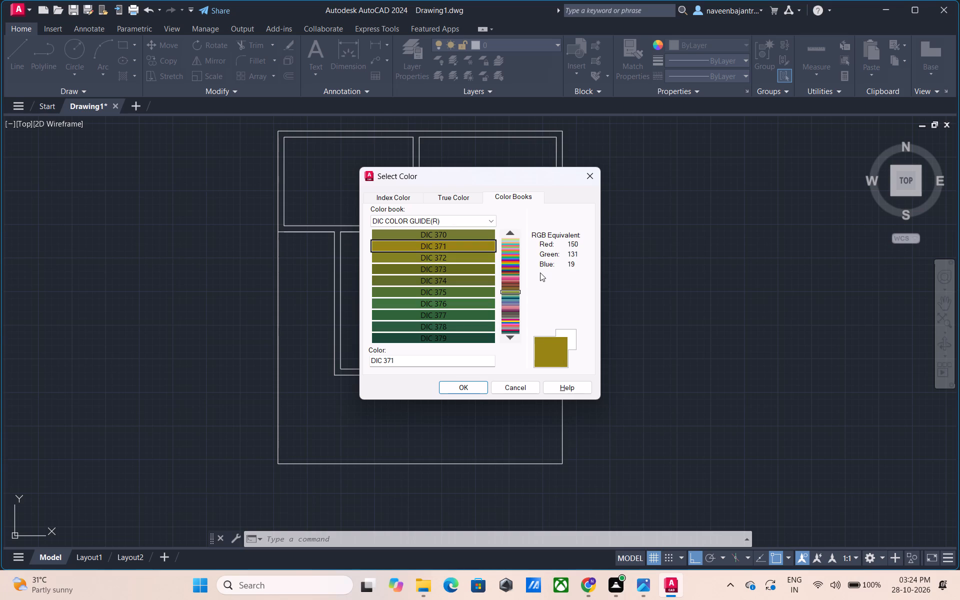
{"action": "key", "text": "Down"}
{"action": "key", "text": "Down"}
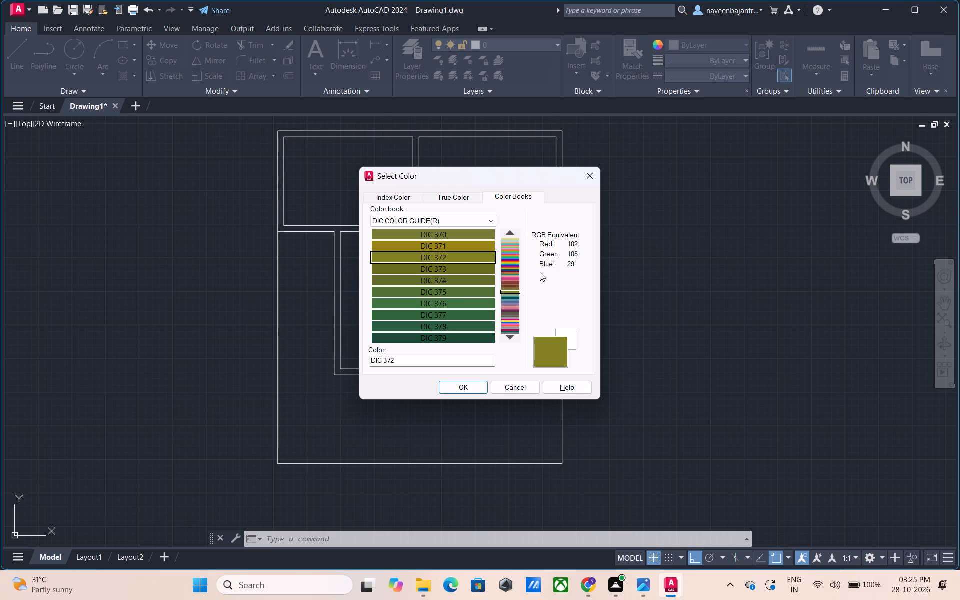
{"action": "key", "text": "Down"}
{"action": "key", "text": "Down"}
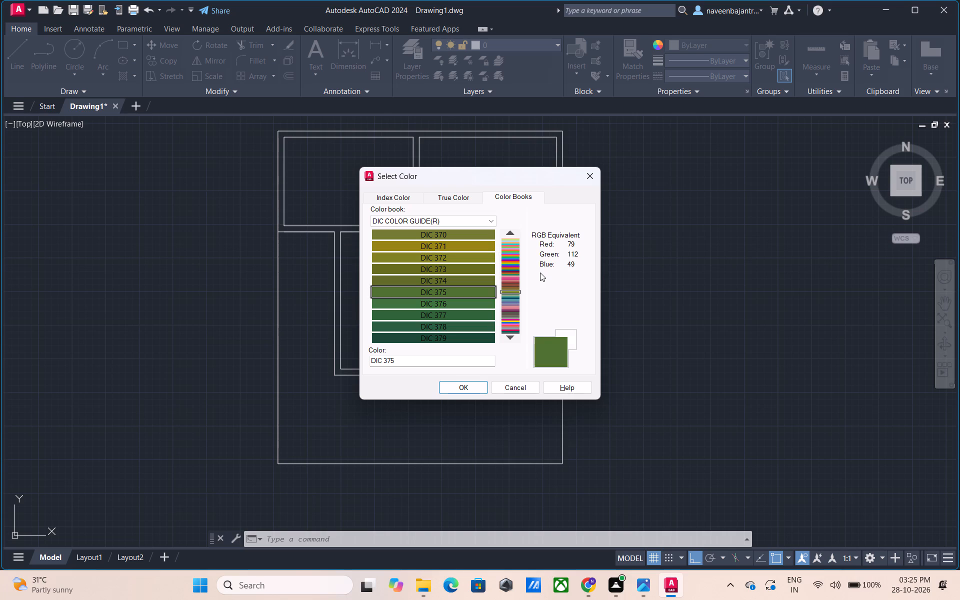
{"action": "key", "text": "Down"}
{"action": "key", "text": "Down"}
{"action": "key", "text": "Down"}
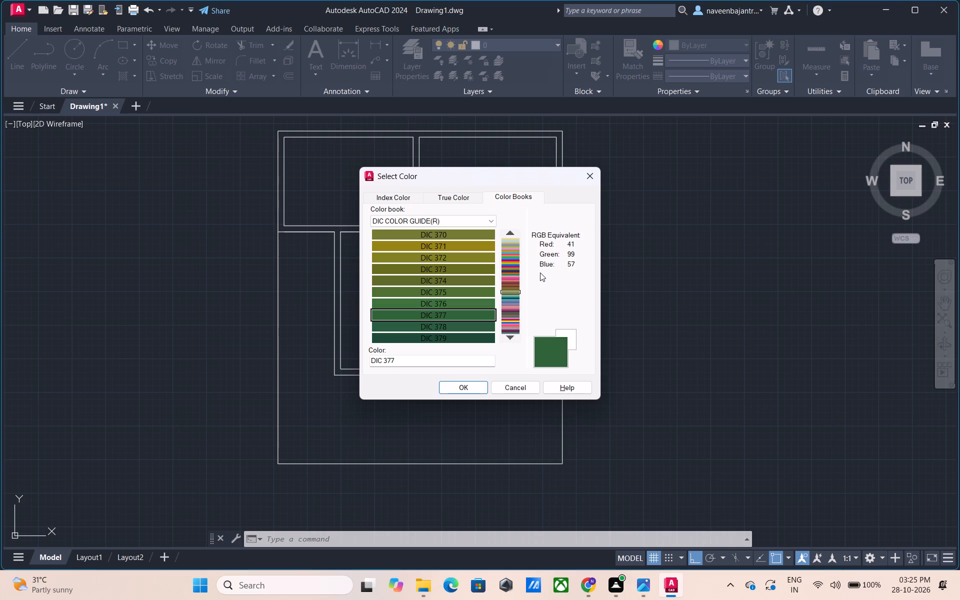
{"action": "key", "text": "Down"}
{"action": "key", "text": "Down"}
{"action": "key", "text": "Down"}
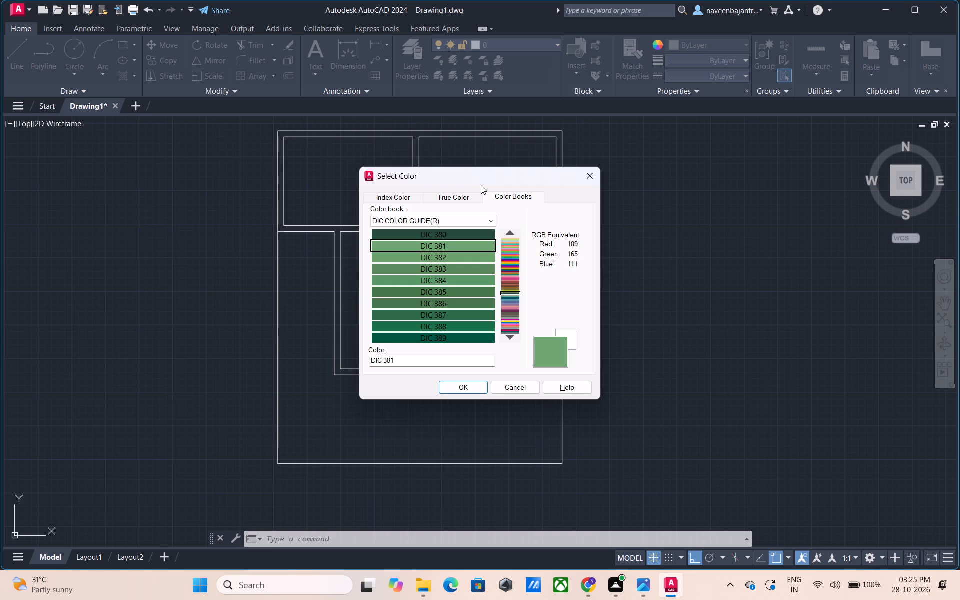
Preview the green swatches of the DIC COLOR GUIDE(R) one by one forward from DIC 382 to the dark green DIC 389.
{"action": "key", "text": "Down"}
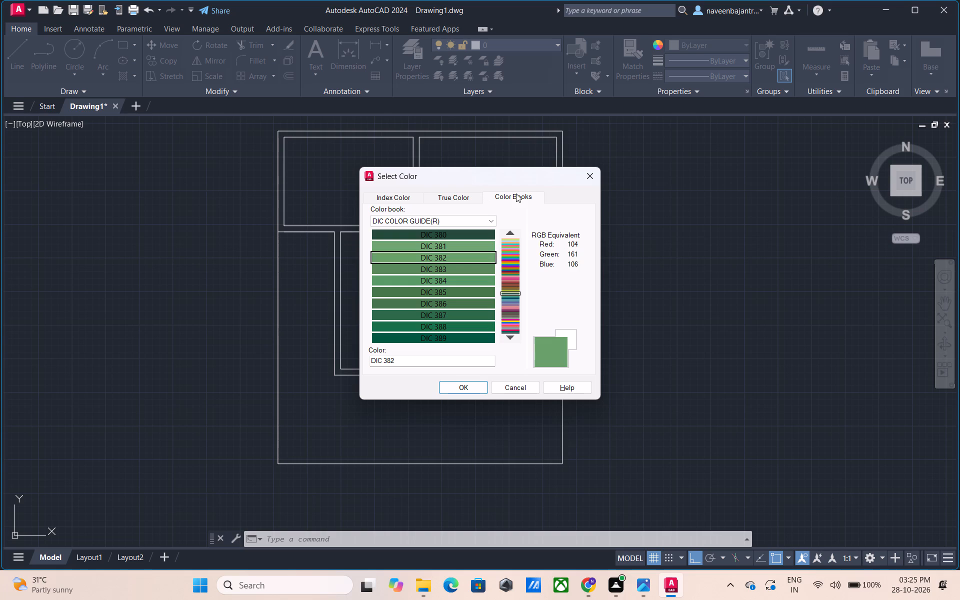
{"action": "key", "text": "Down"}
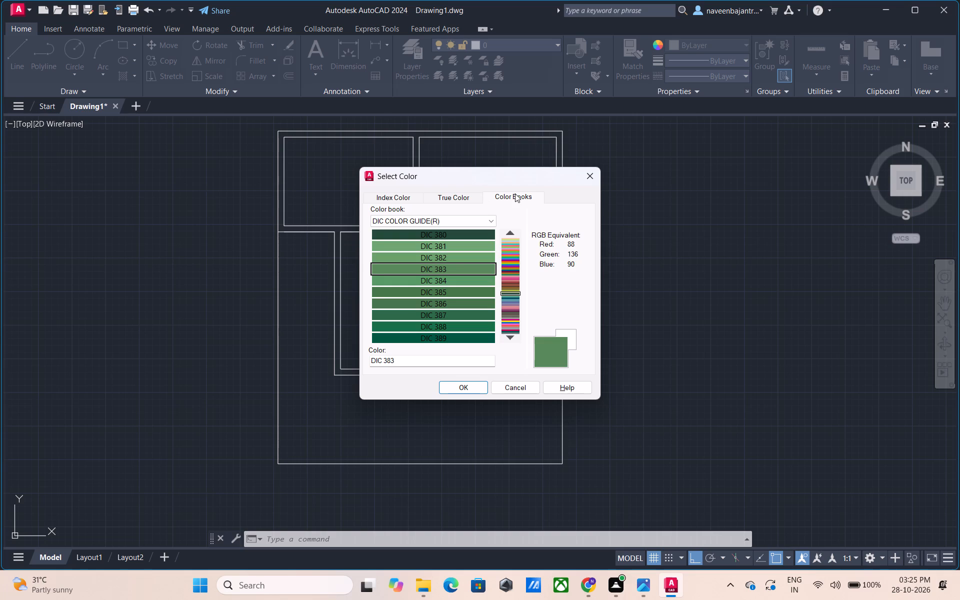
{"action": "key", "text": "Down"}
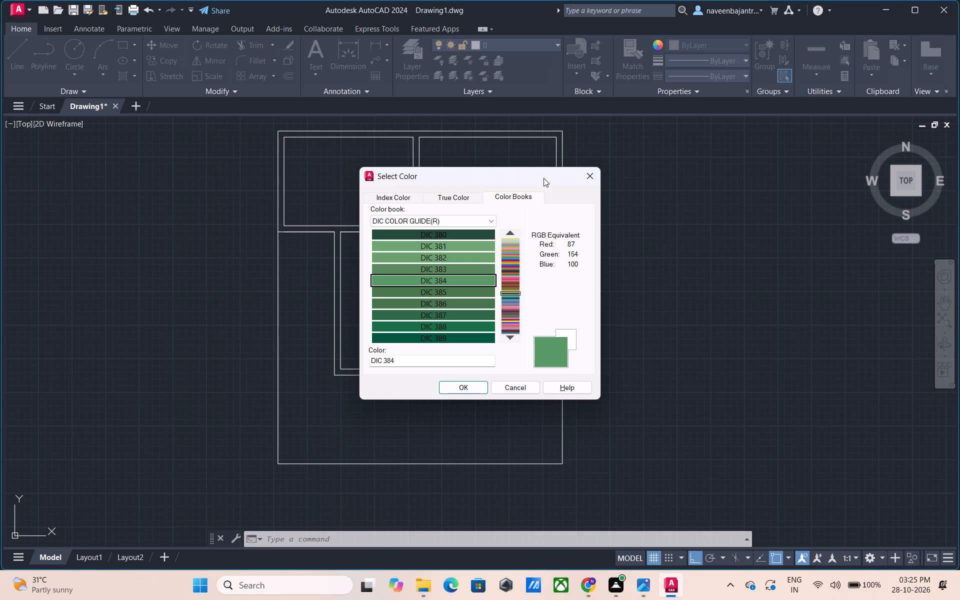
{"action": "key", "text": "Down"}
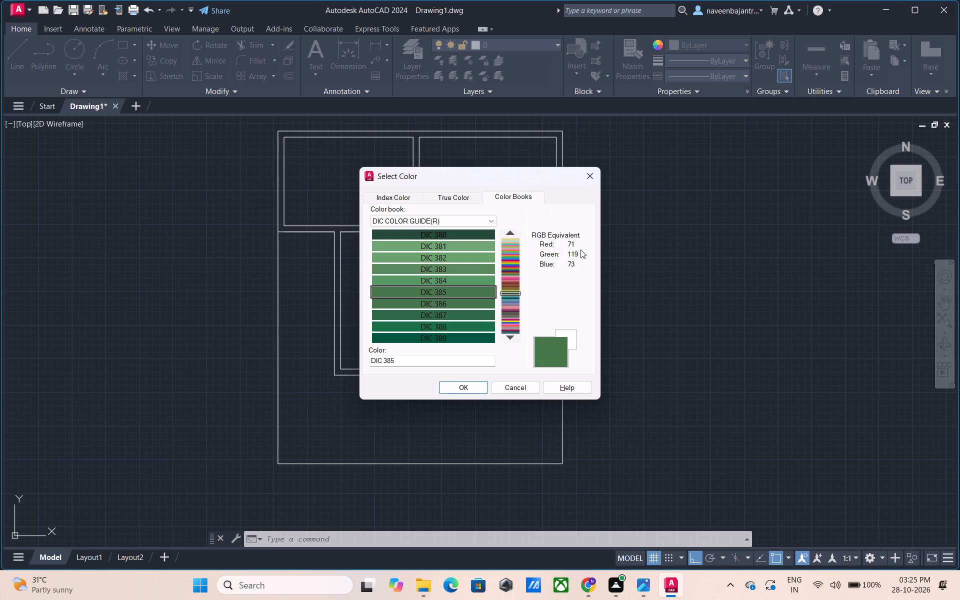
{"action": "key", "text": "Down"}
{"action": "key", "text": "Down"}
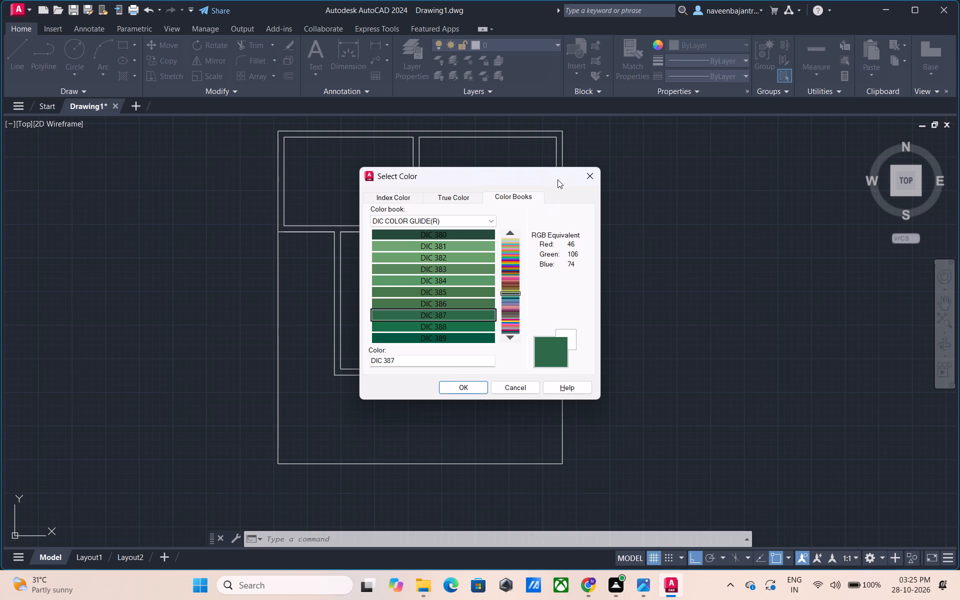
{"action": "key", "text": "Down"}
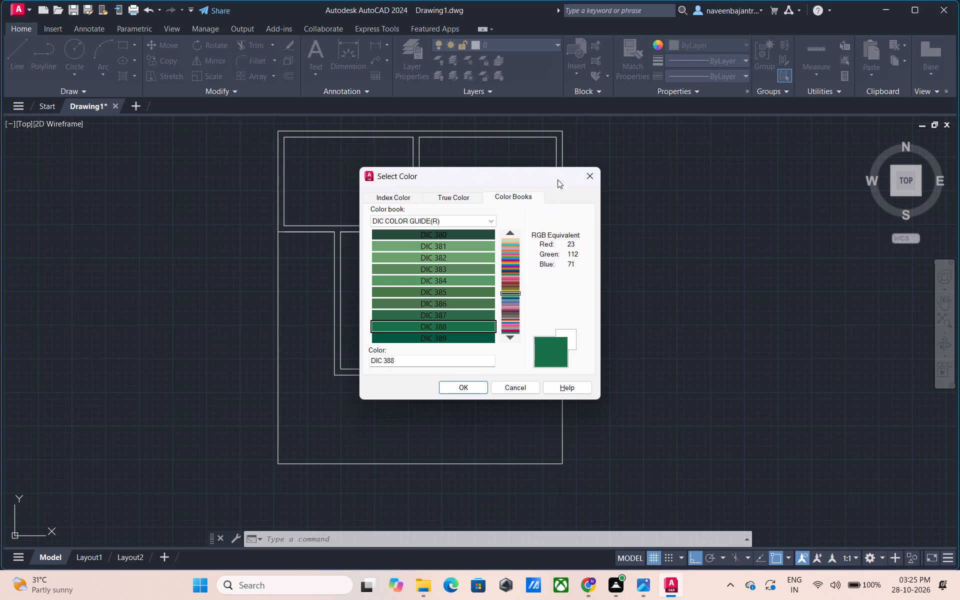
{"action": "key", "text": "Down"}
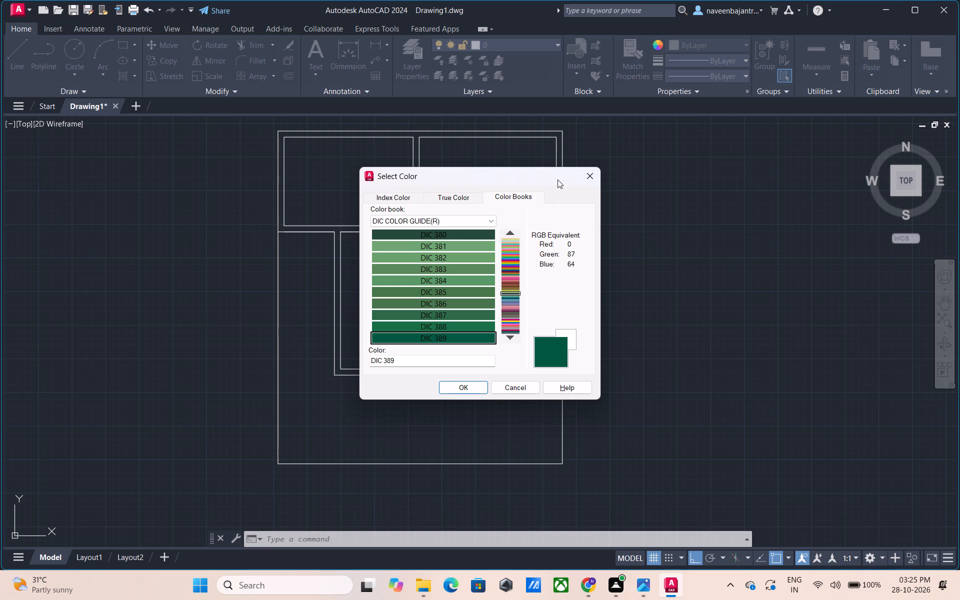
Preview the grey-green and sea-green swatches one by one forward from DIC 390 to the light green DIC 399.
{"action": "key", "text": "Down"}
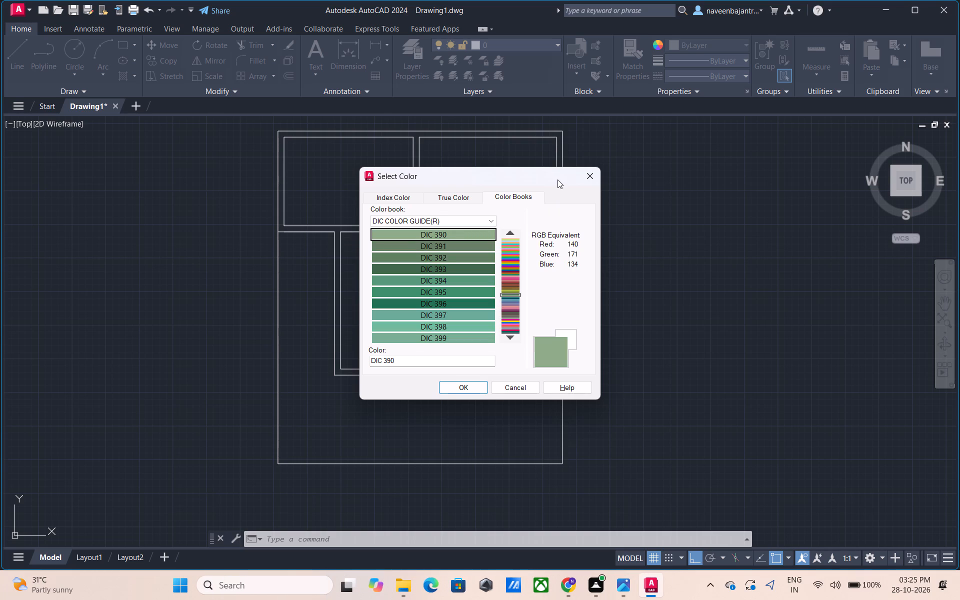
{"action": "key", "text": "Down"}
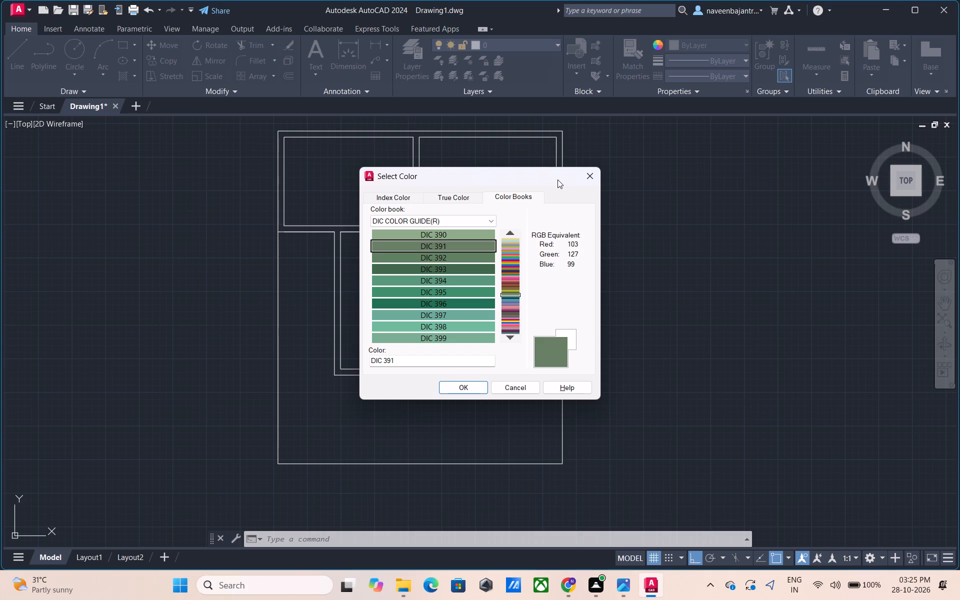
{"action": "key", "text": "Down"}
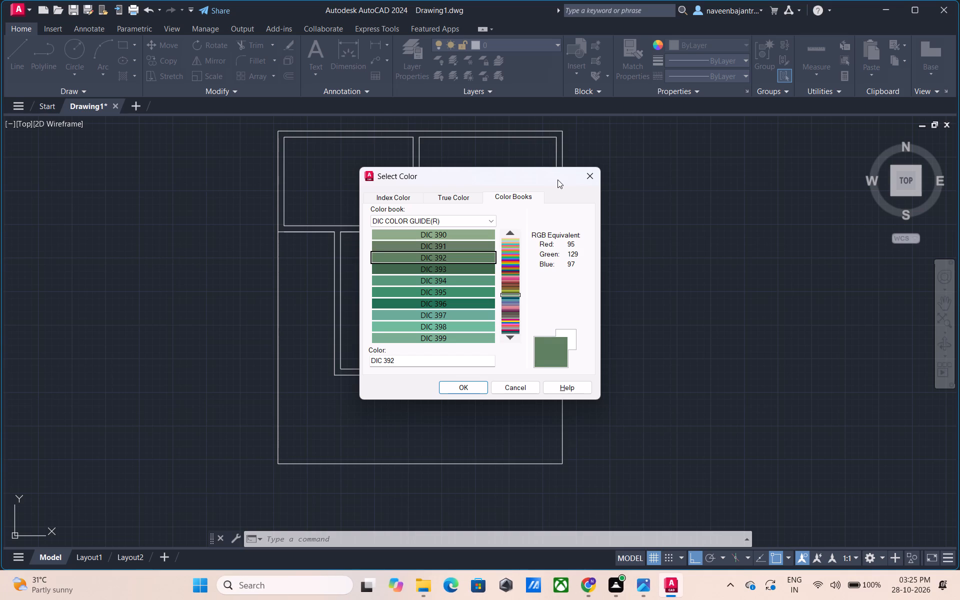
{"action": "key", "text": "Down"}
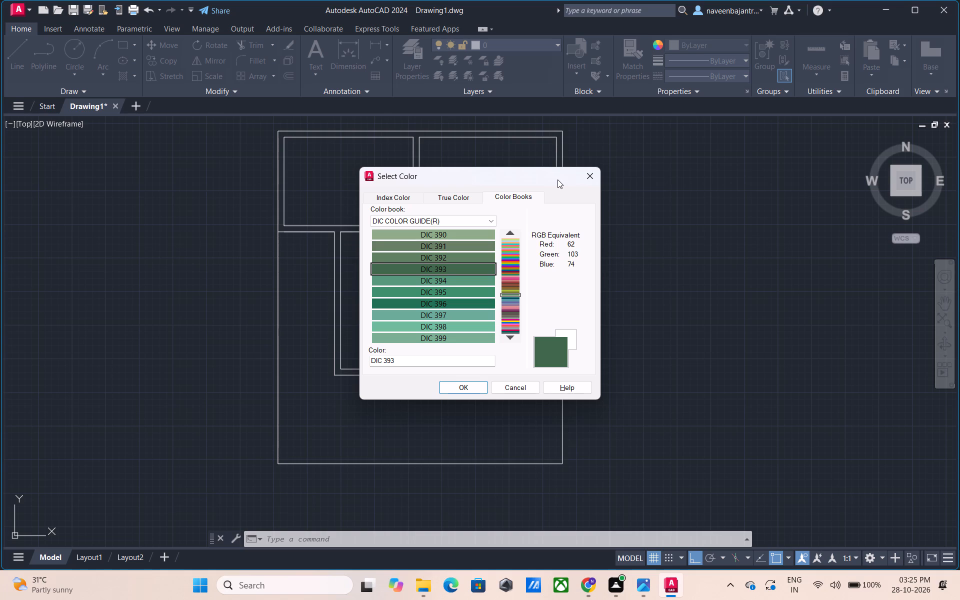
{"action": "key", "text": "Down"}
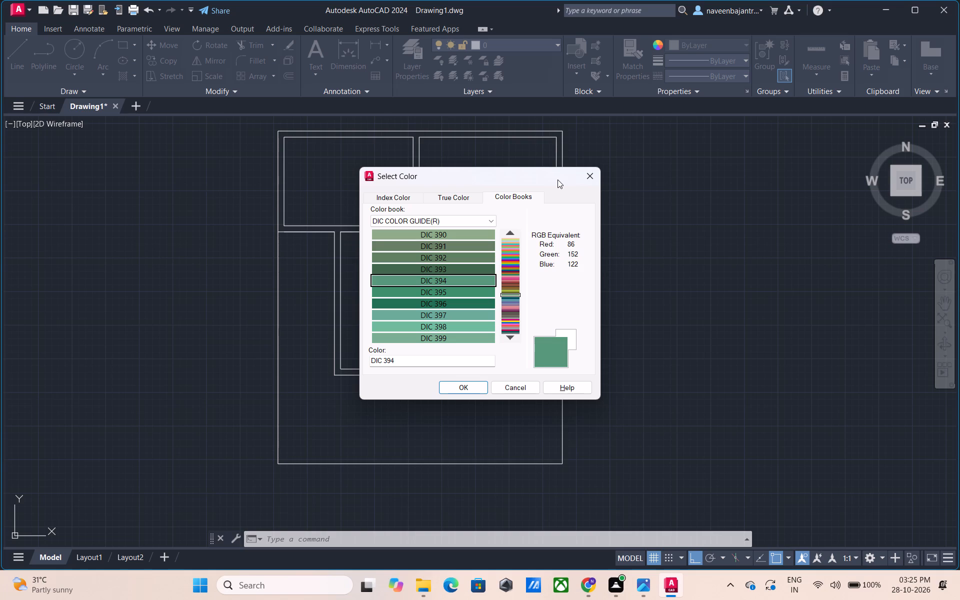
{"action": "key", "text": "Down"}
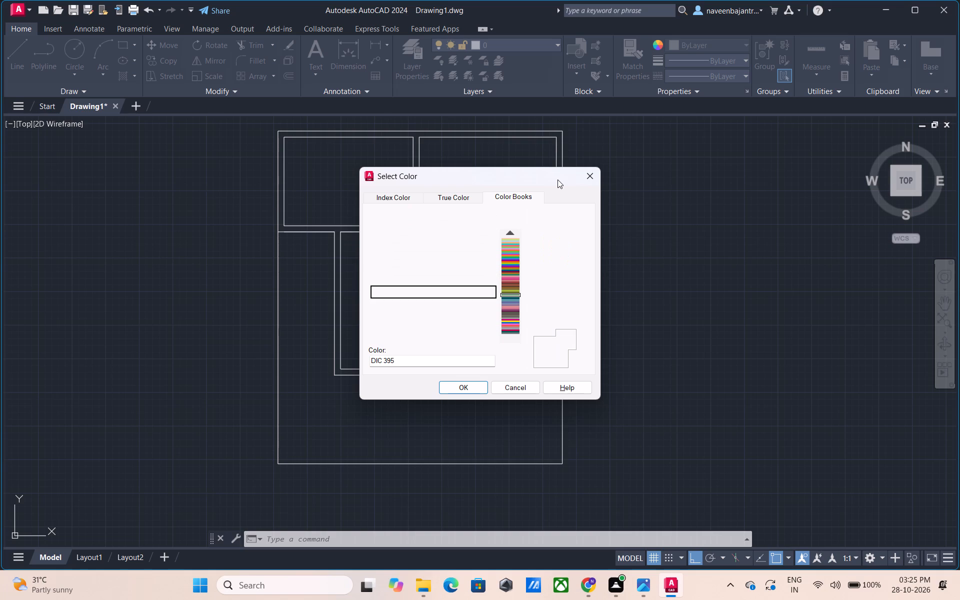
{"action": "key", "text": "Down"}
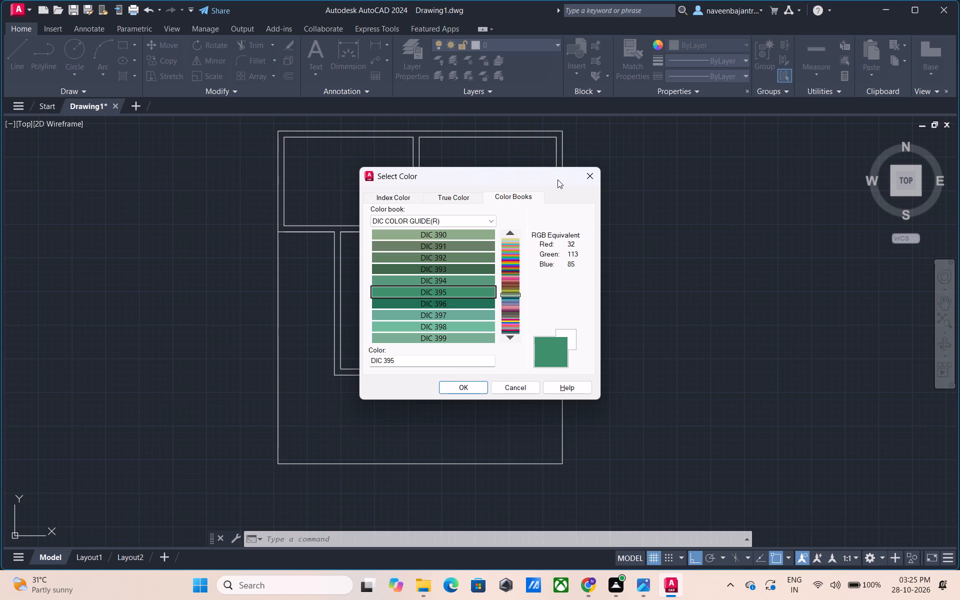
{"action": "key", "text": "Down"}
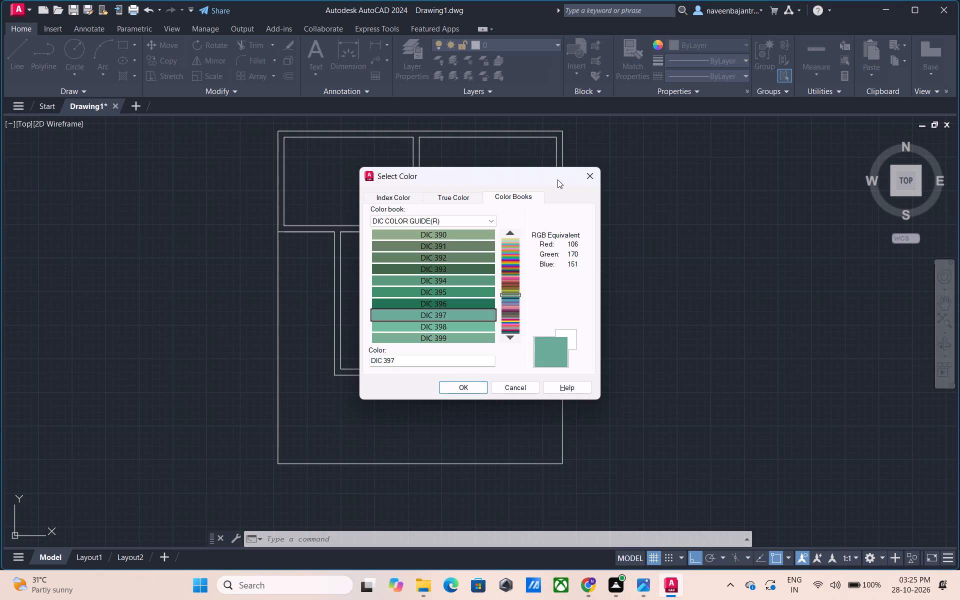
{"action": "key", "text": "Down"}
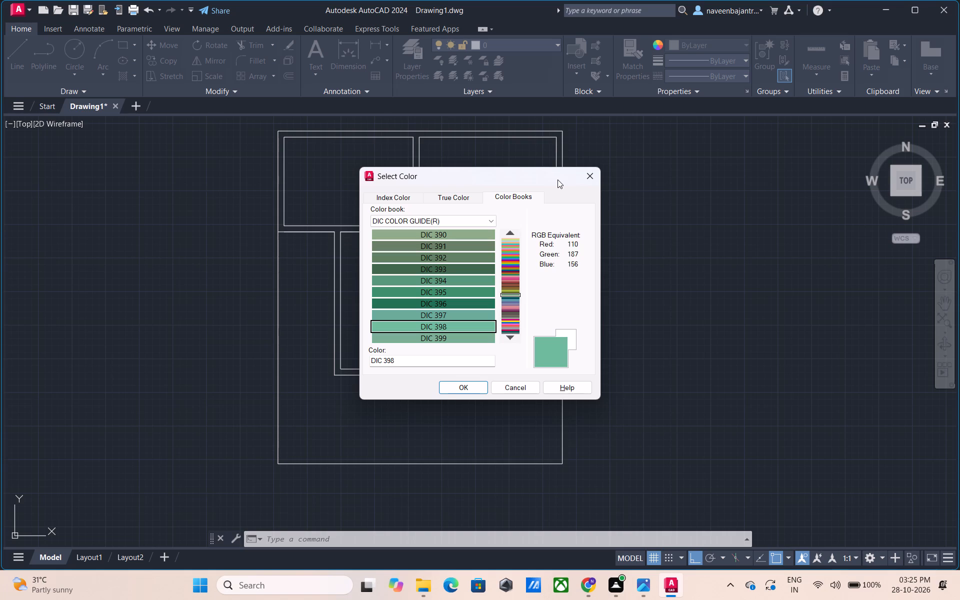
{"action": "key", "text": "Down"}
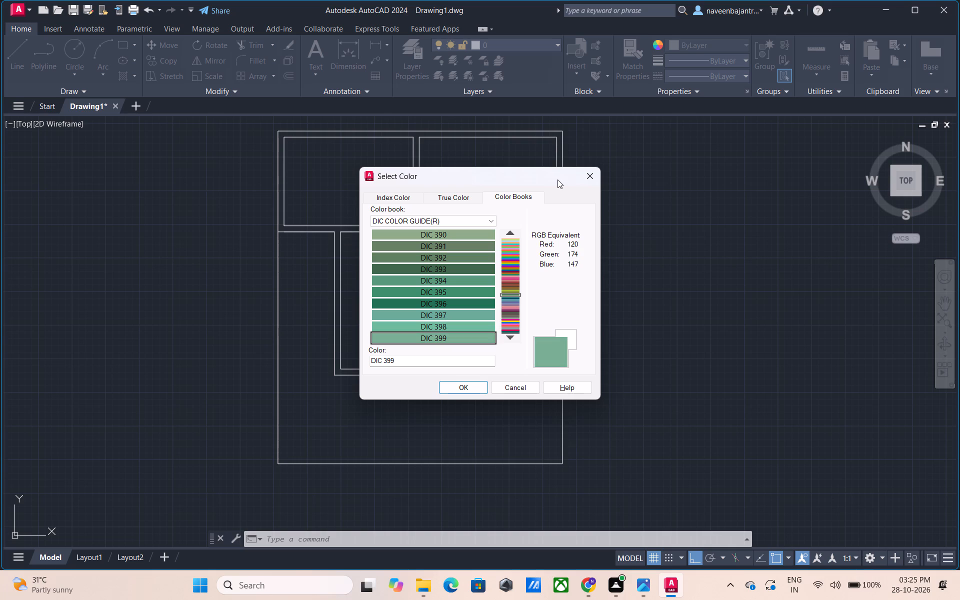
Preview the teal swatches of the DIC COLOR GUIDE(R) one by one forward from DIC 400 to the dark blue DIC 409.
{"action": "key", "text": "Down"}
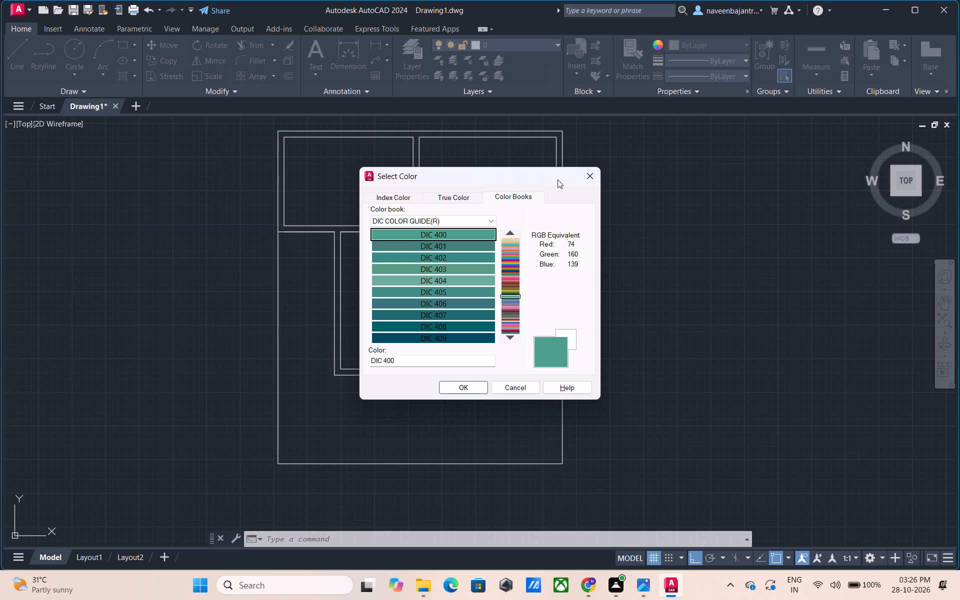
{"action": "key", "text": "Down"}
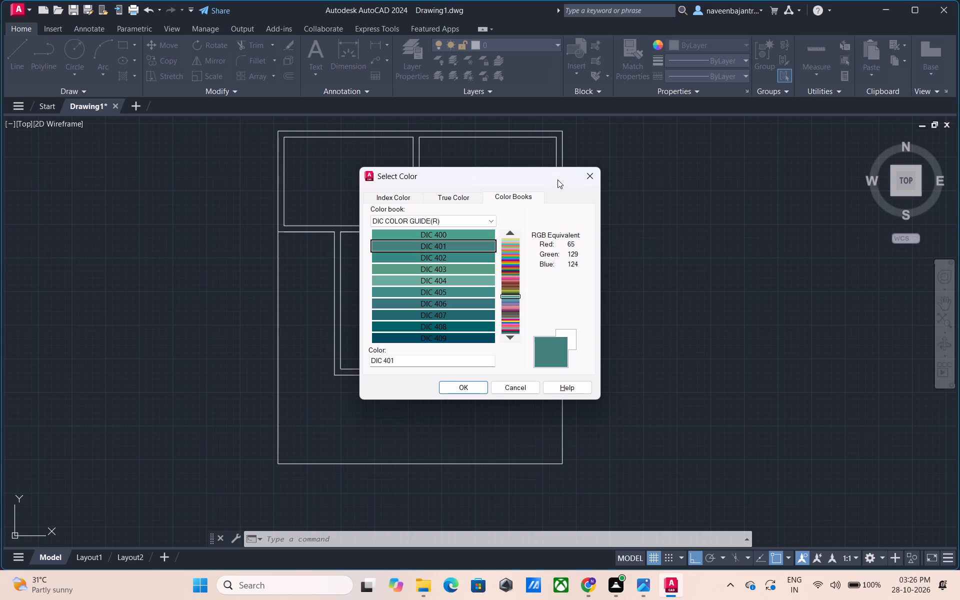
{"action": "key", "text": "Down"}
{"action": "key", "text": "Down"}
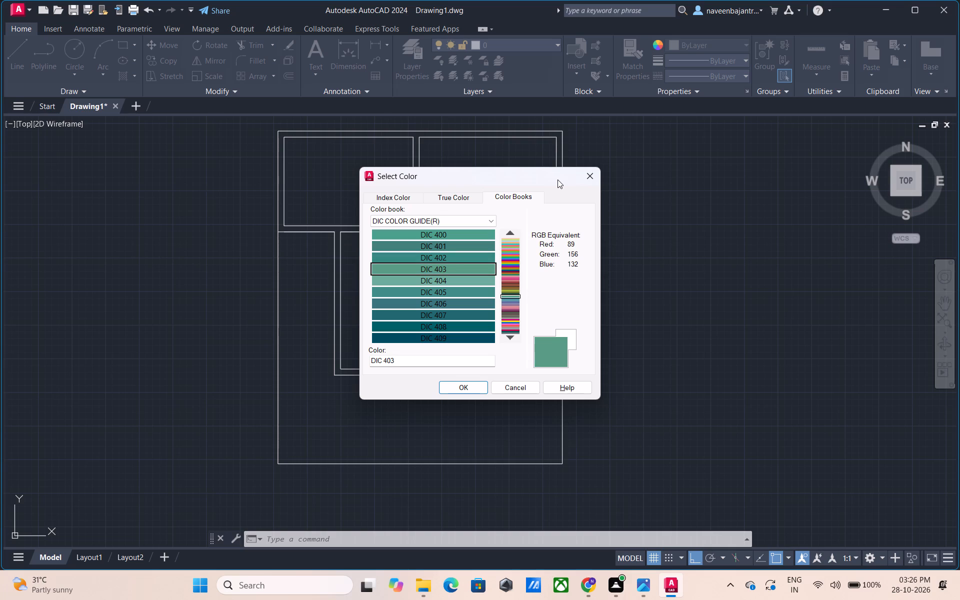
{"action": "key", "text": "Down"}
{"action": "key", "text": "Down"}
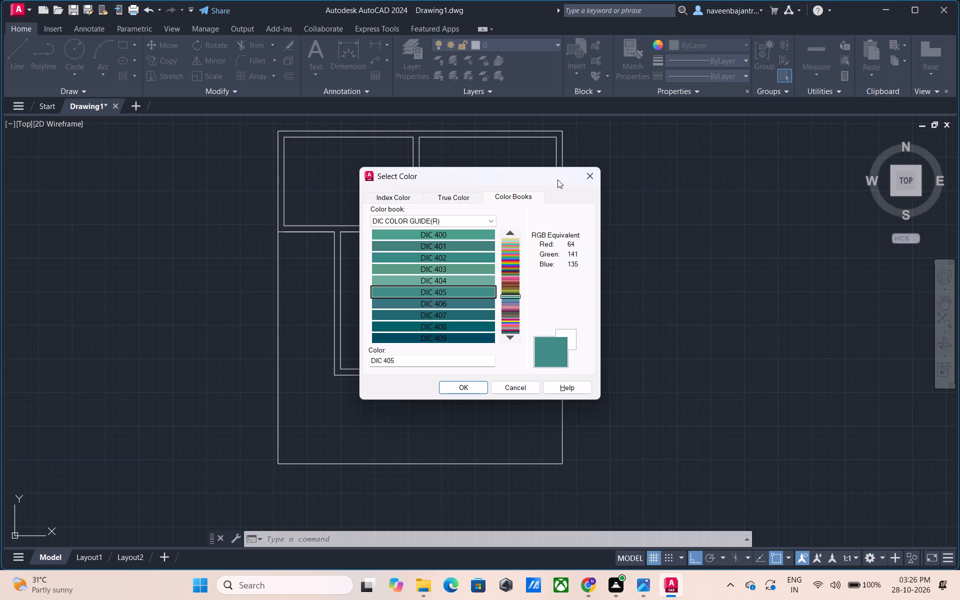
{"action": "key", "text": "Down"}
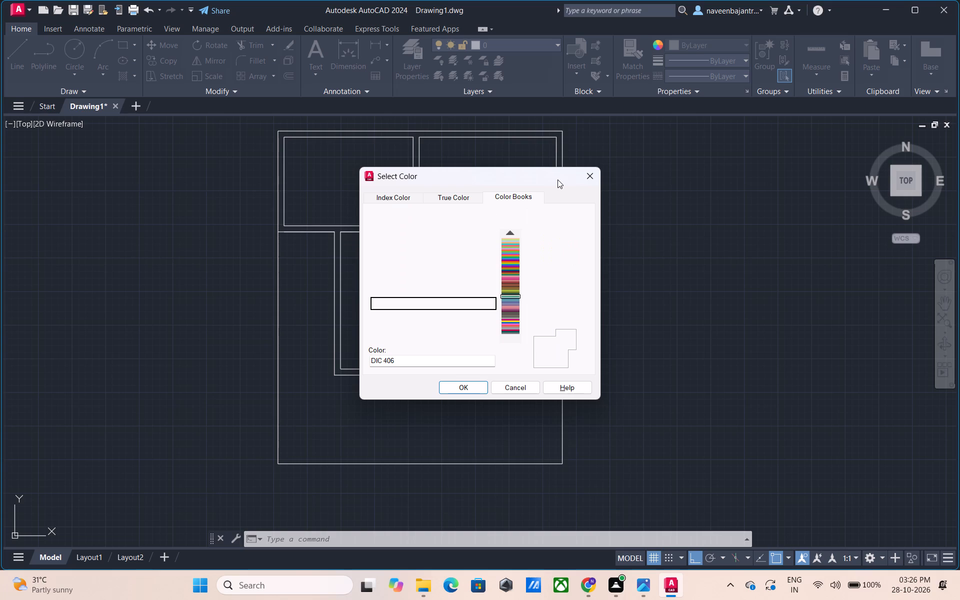
{"action": "key", "text": "Down"}
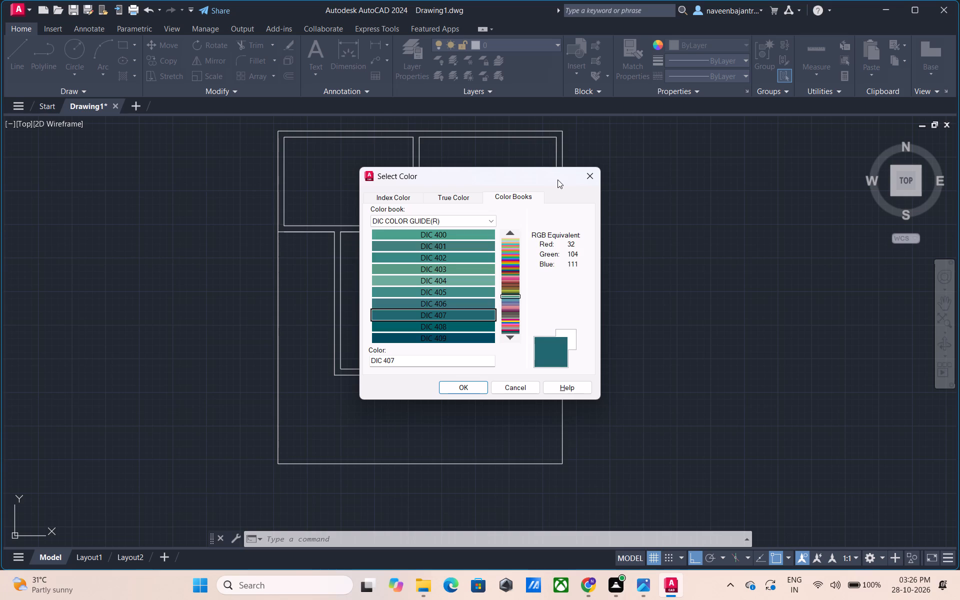
{"action": "key", "text": "Down"}
{"action": "key", "text": "Down"}
Preview the dark blue and turquoise swatches one by one forward from DIC 410 to DIC 419.
{"action": "key", "text": "Down"}
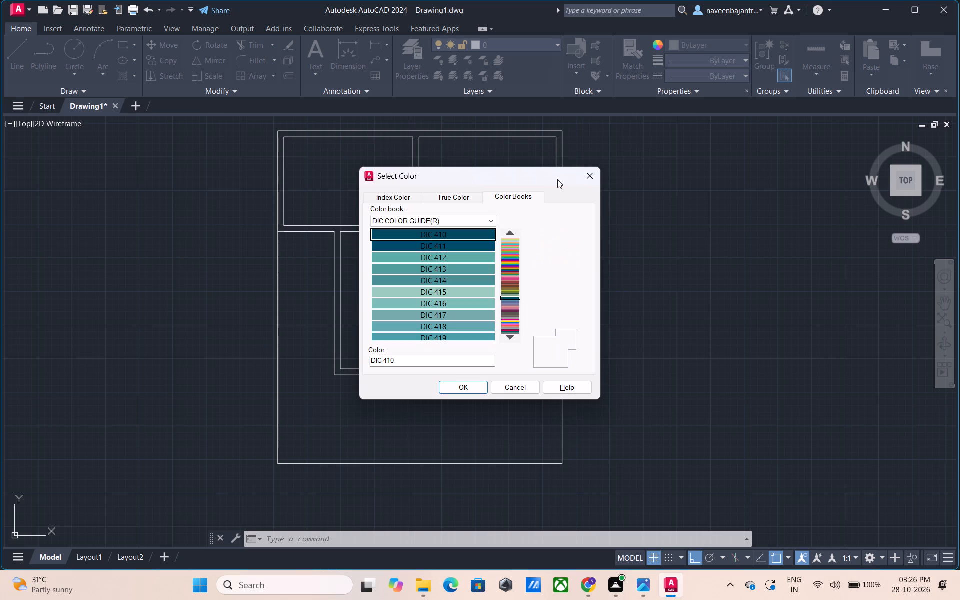
{"action": "key", "text": "Down"}
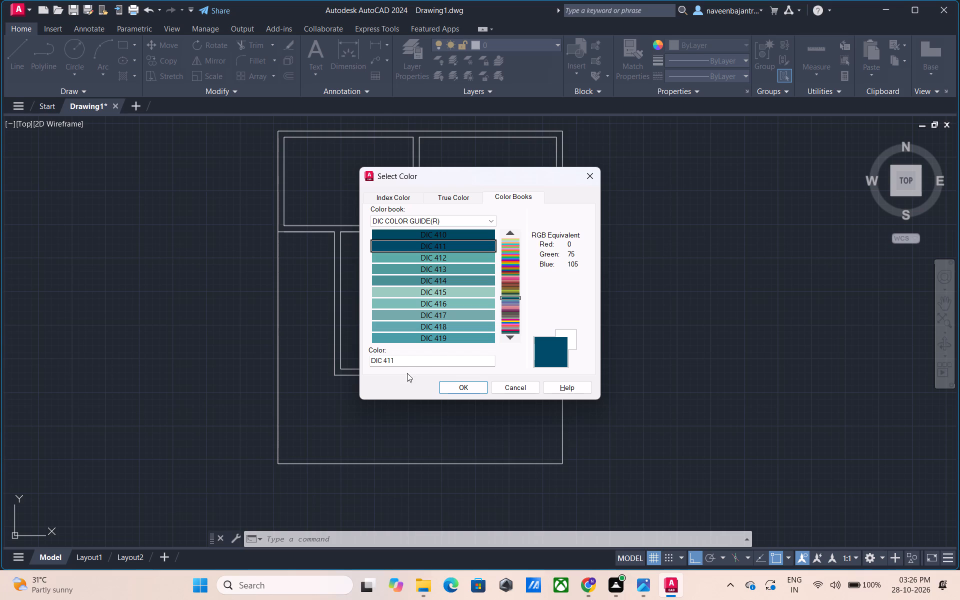
{"action": "key", "text": "Down"}
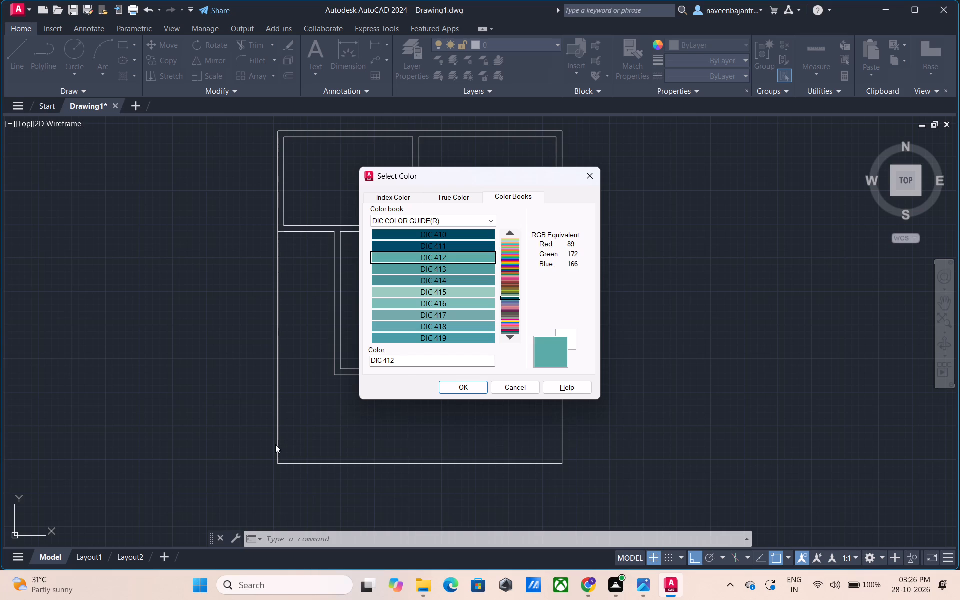
{"action": "key", "text": "Down"}
{"action": "key", "text": "Down"}
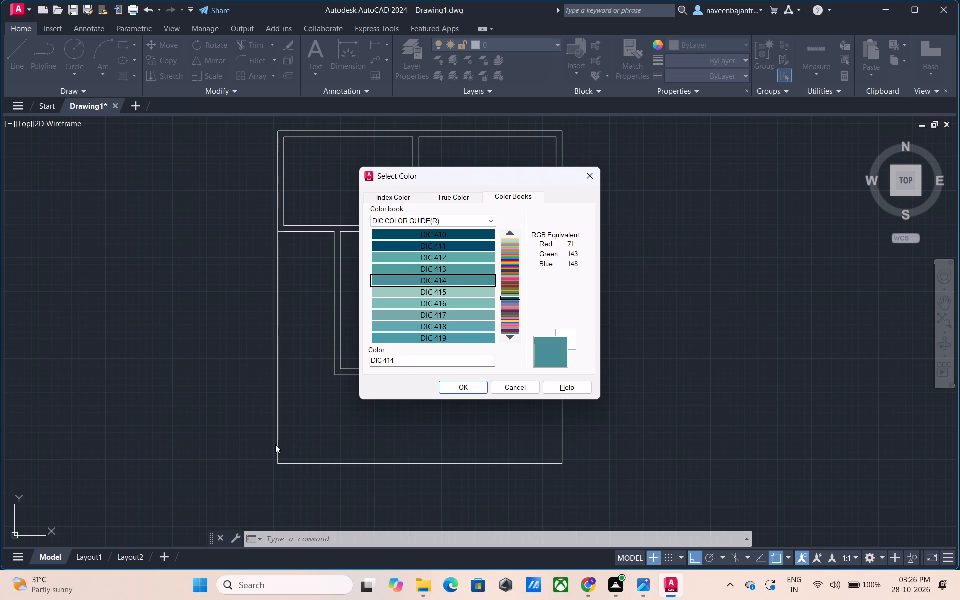
{"action": "key", "text": "Down"}
{"action": "key", "text": "Down"}
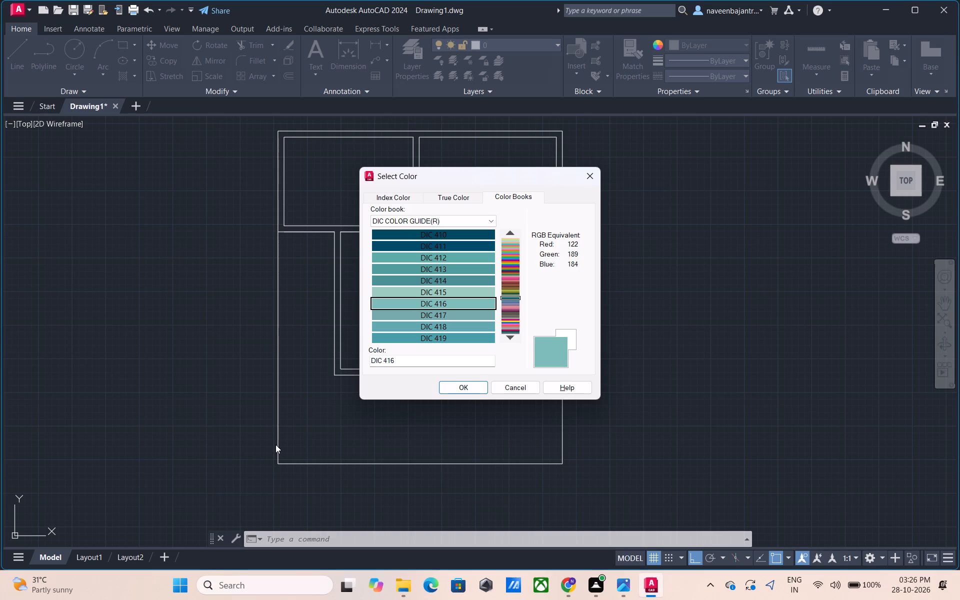
{"action": "key", "text": "Down"}
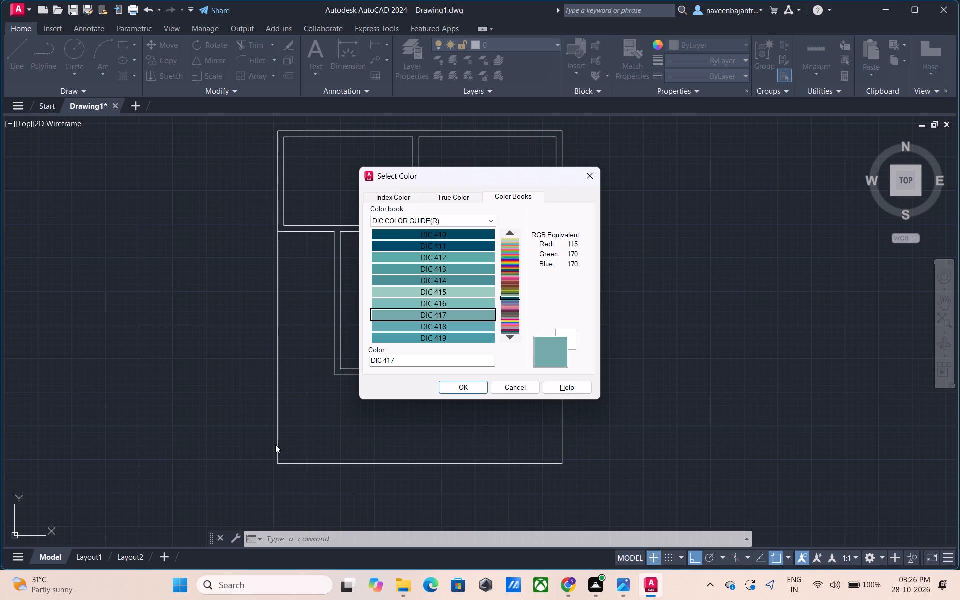
{"action": "key", "text": "Down"}
{"action": "key", "text": "Down"}
Preview the blue swatches of the DIC COLOR GUIDE(R) one by one forward from DIC 420 to the grey-blue DIC 429.
{"action": "key", "text": "Down"}
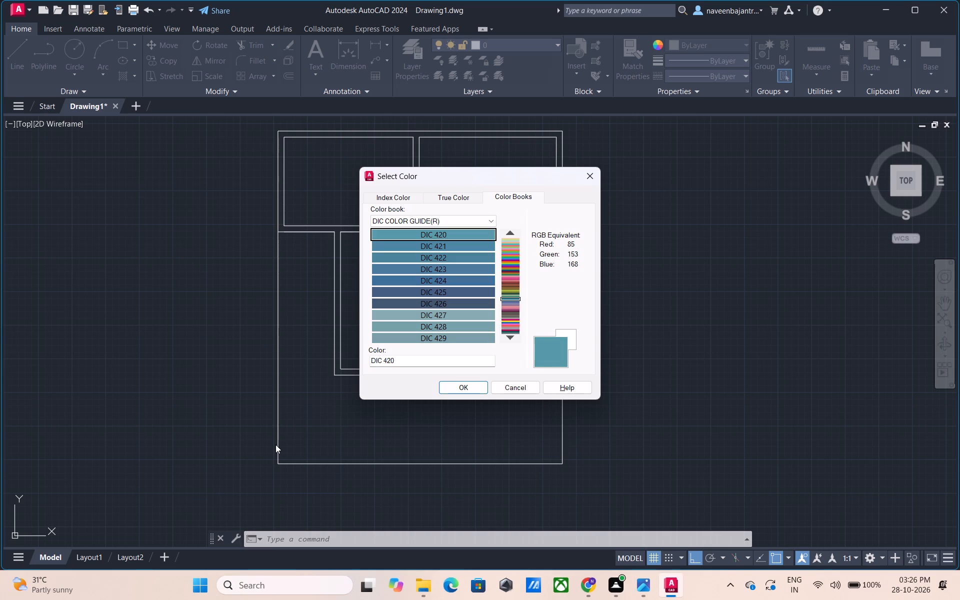
{"action": "key", "text": "Down"}
{"action": "key", "text": "Down"}
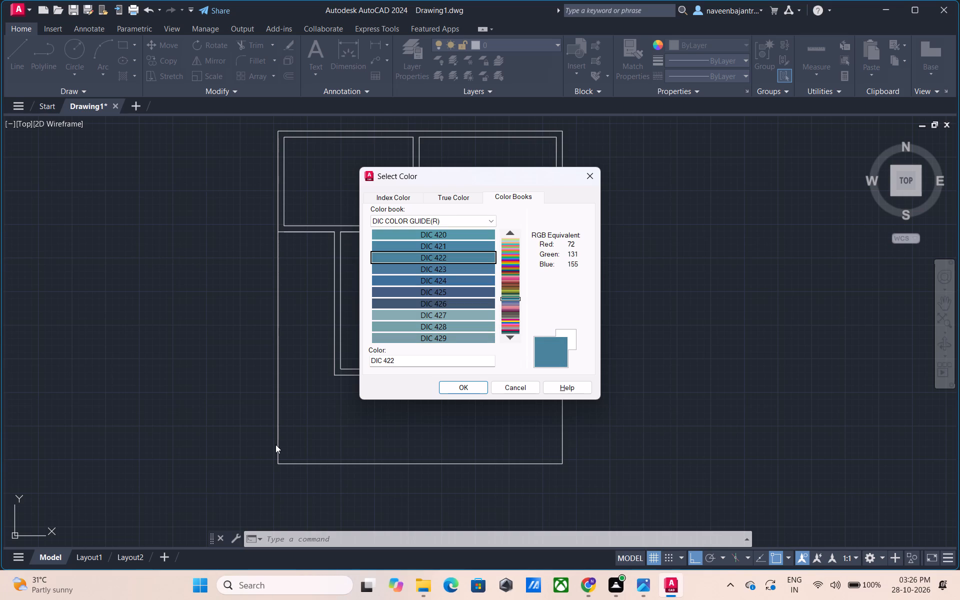
{"action": "key", "text": "Down"}
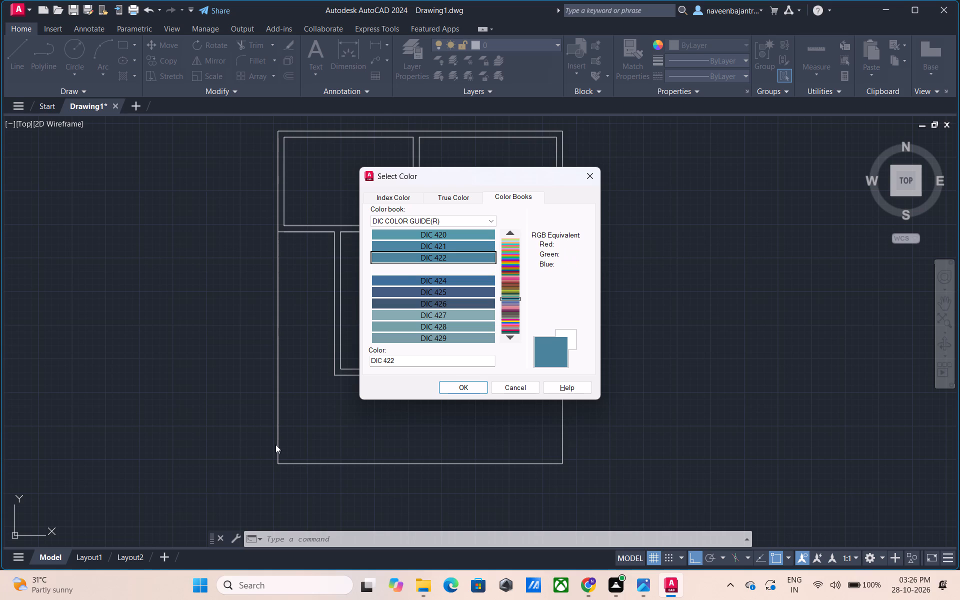
{"action": "key", "text": "Down"}
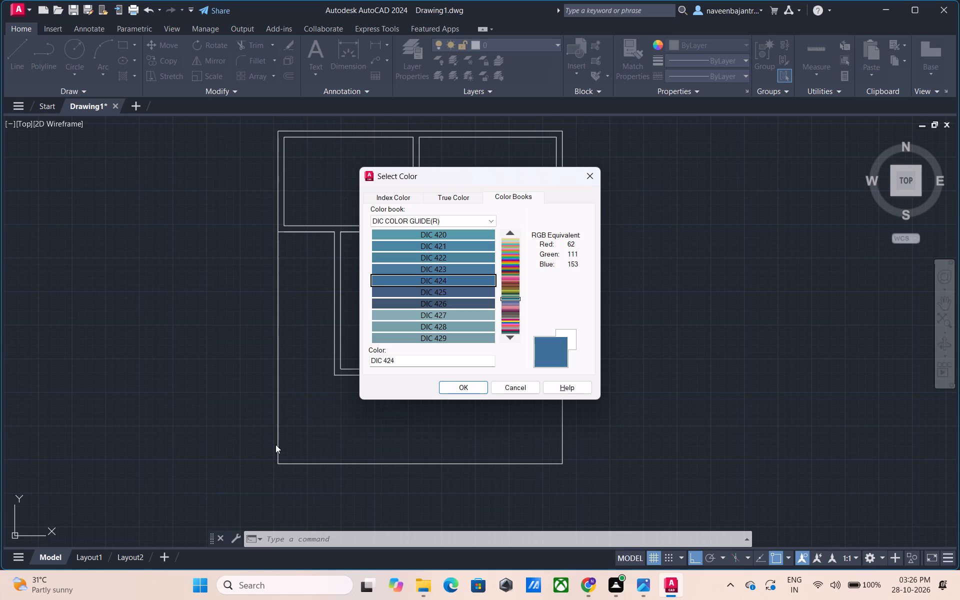
{"action": "key", "text": "Down"}
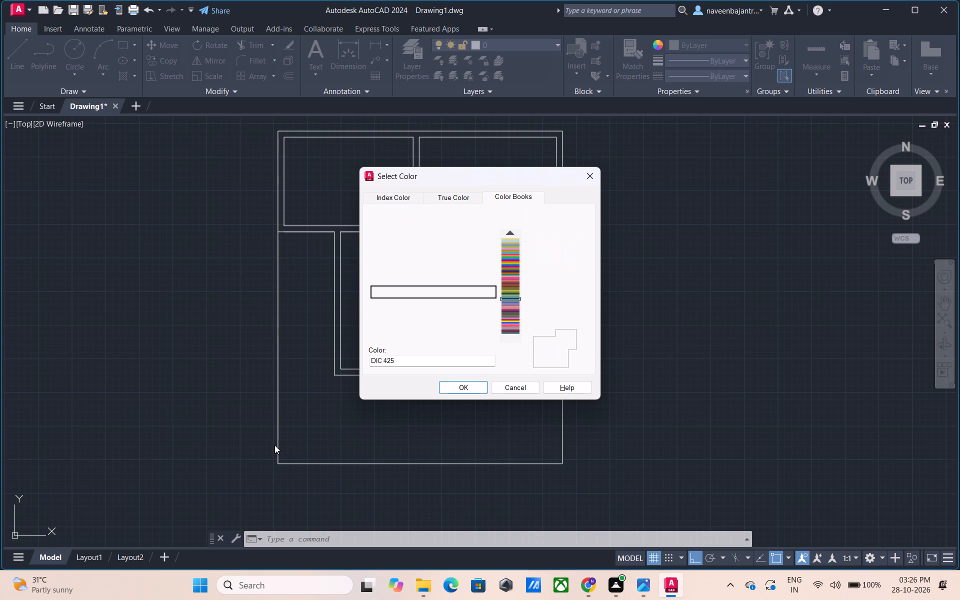
{"action": "key", "text": "Down"}
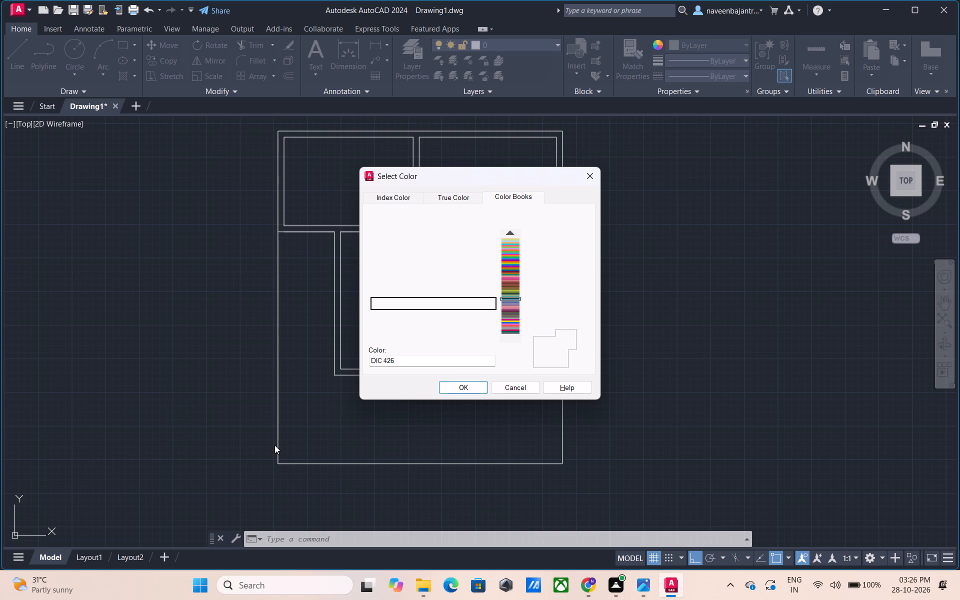
{"action": "key", "text": "Down"}
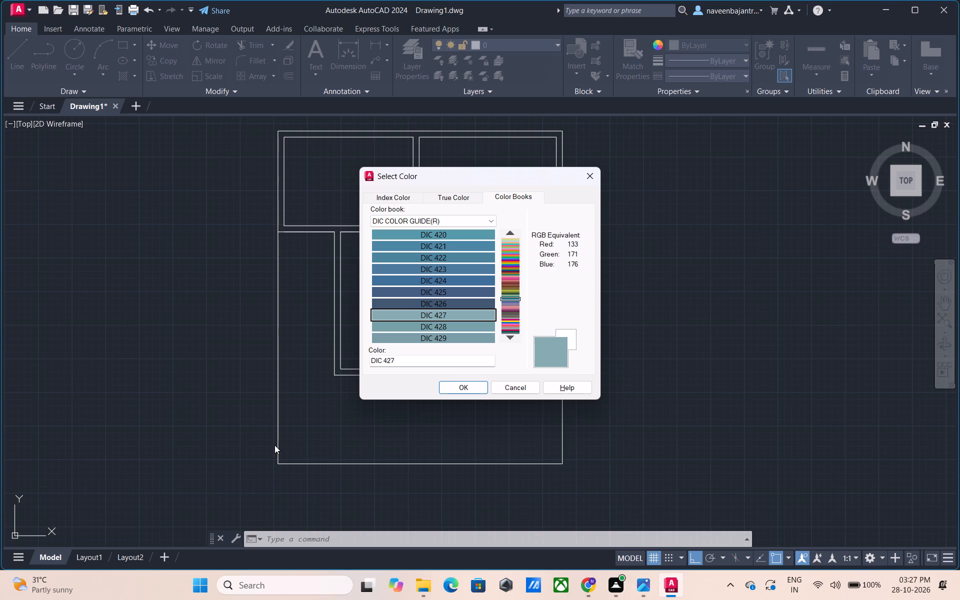
{"action": "key", "text": "Down"}
{"action": "key", "text": "Down"}
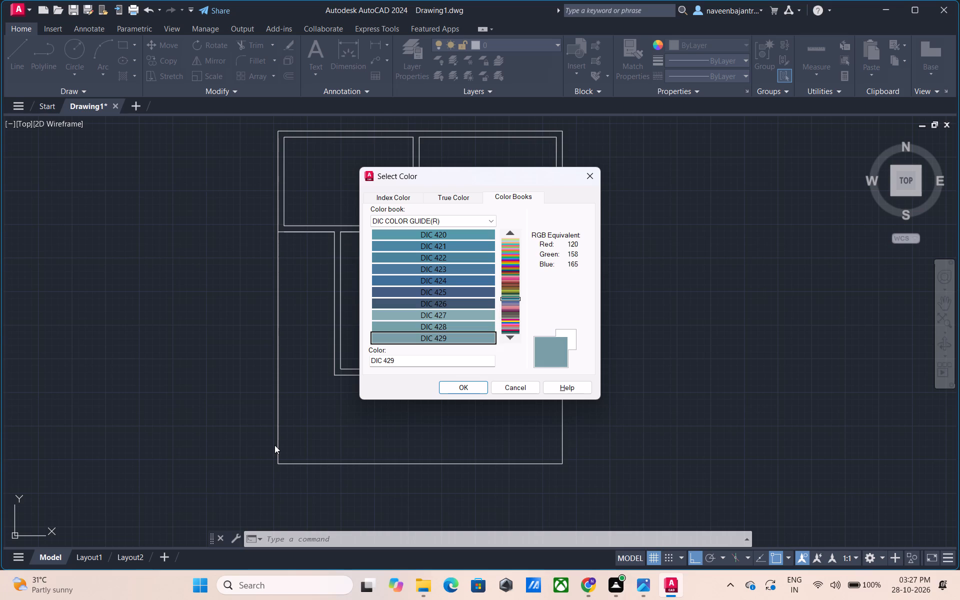
Preview the steel-blue, navy and violet-blue swatches one by one forward from DIC 430 to DIC 439.
{"action": "key", "text": "Down"}
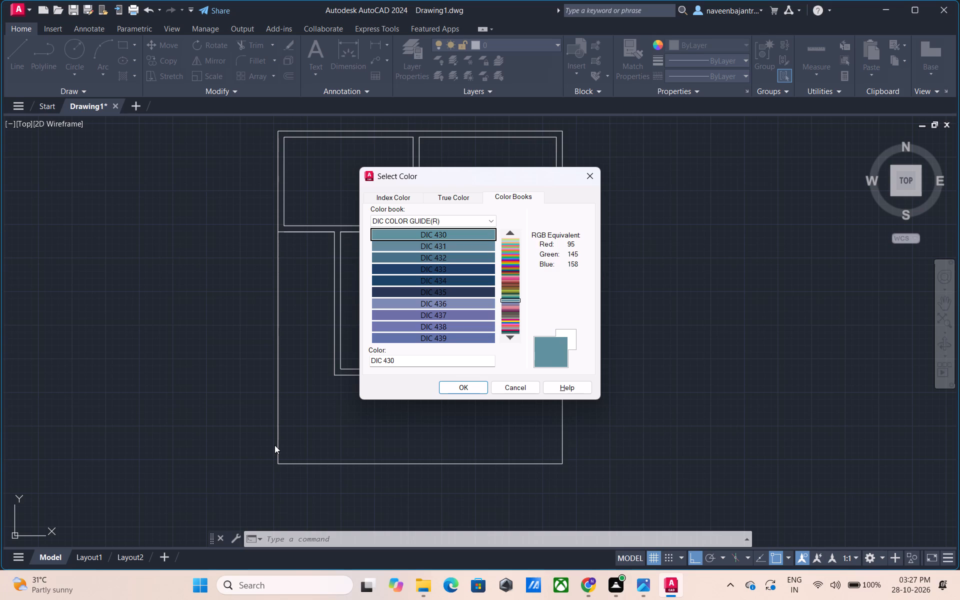
{"action": "key", "text": "Down"}
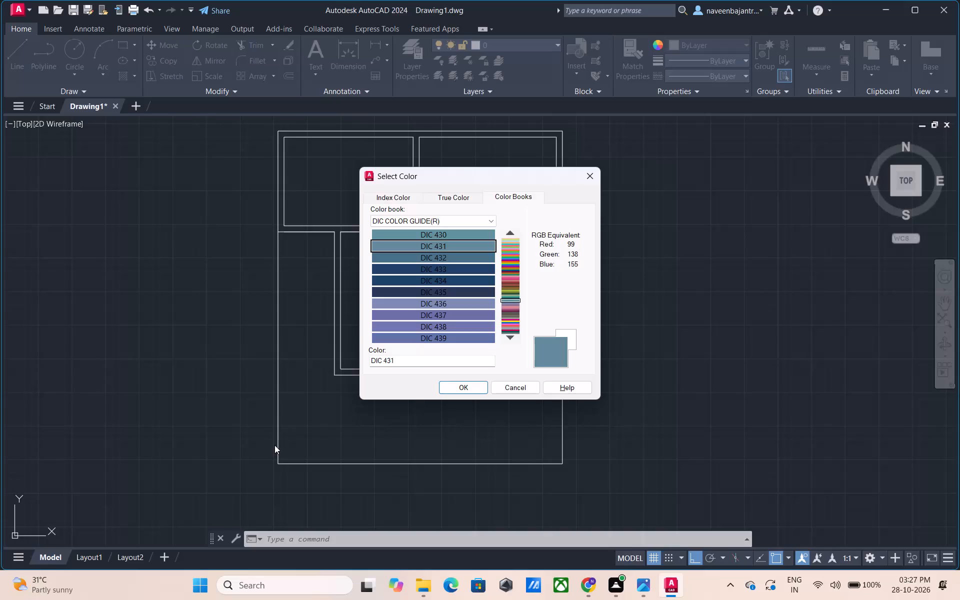
{"action": "key", "text": "Down"}
{"action": "key", "text": "Down"}
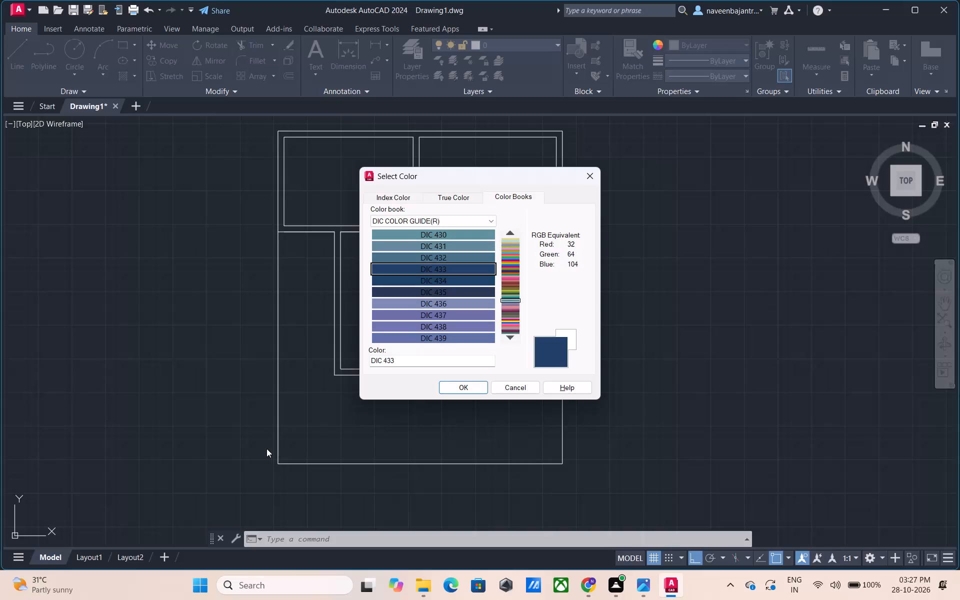
{"action": "key", "text": "Down"}
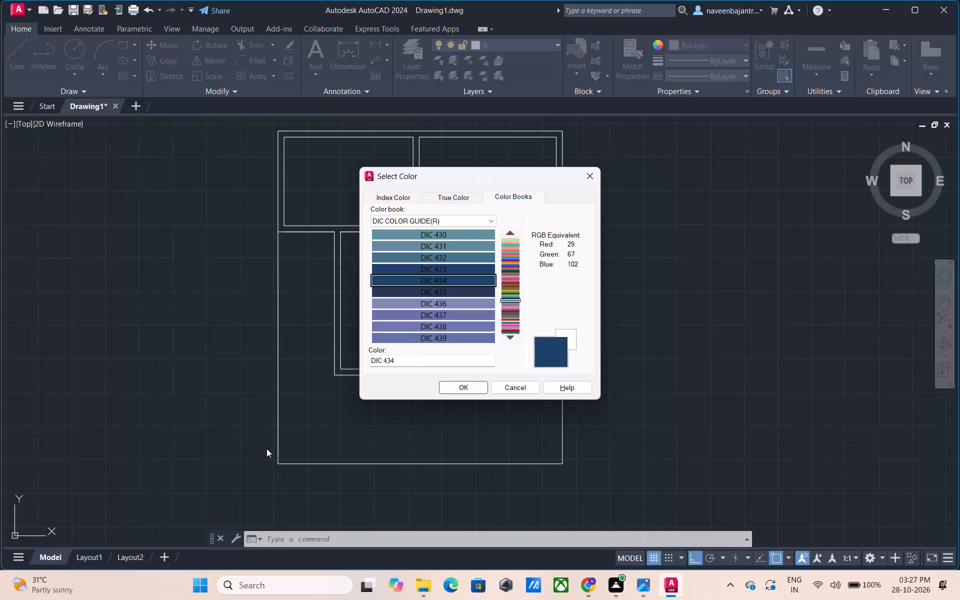
{"action": "key", "text": "Down"}
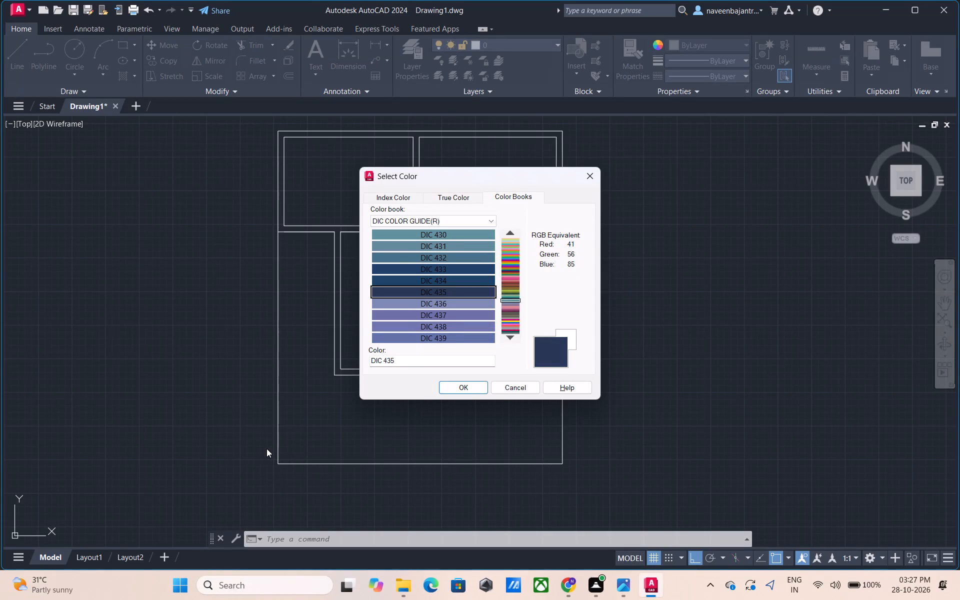
{"action": "key", "text": "Down"}
{"action": "key", "text": "Down"}
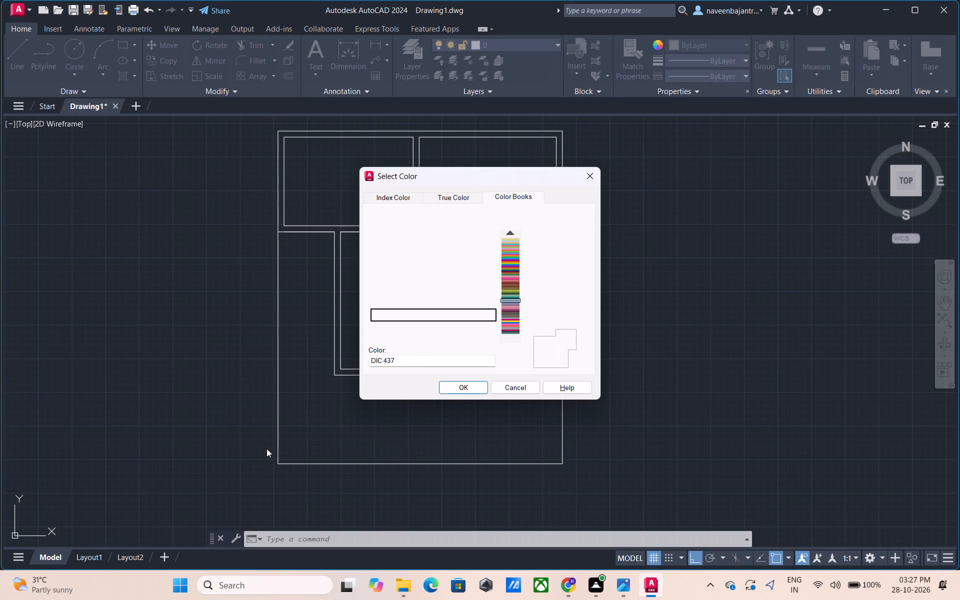
{"action": "key", "text": "Down"}
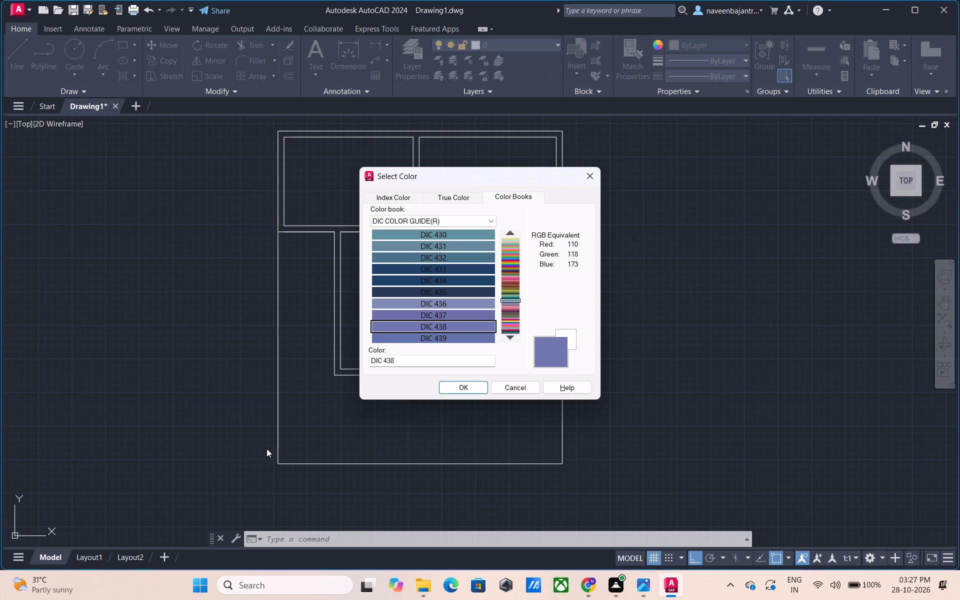
{"action": "key", "text": "Down"}
Preview the grey-green, slate and dark violet swatches one by one forward from DIC 440 to DIC 449.
{"action": "key", "text": "Down"}
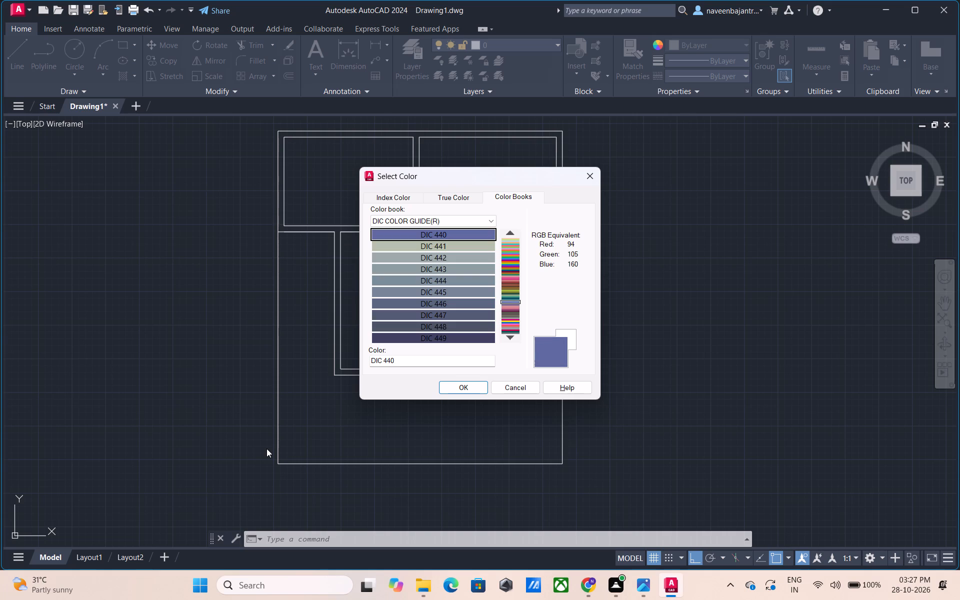
{"action": "key", "text": "Down"}
{"action": "key", "text": "Down"}
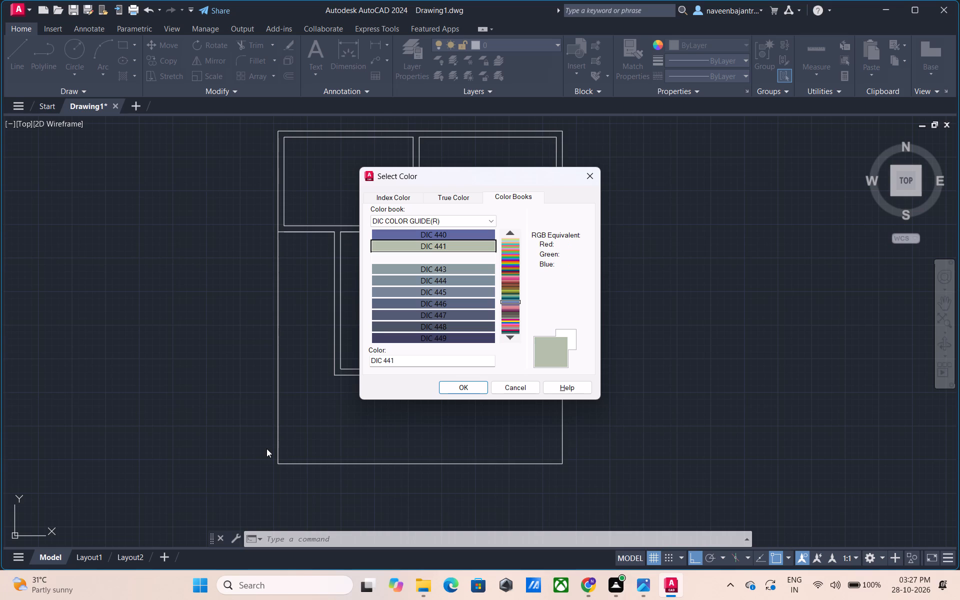
{"action": "key", "text": "Down"}
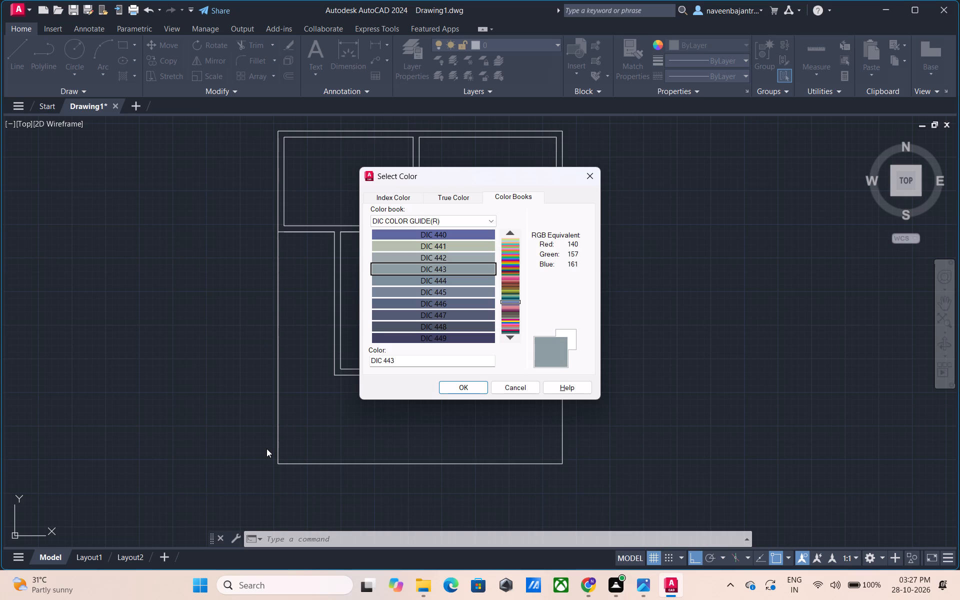
{"action": "key", "text": "Down"}
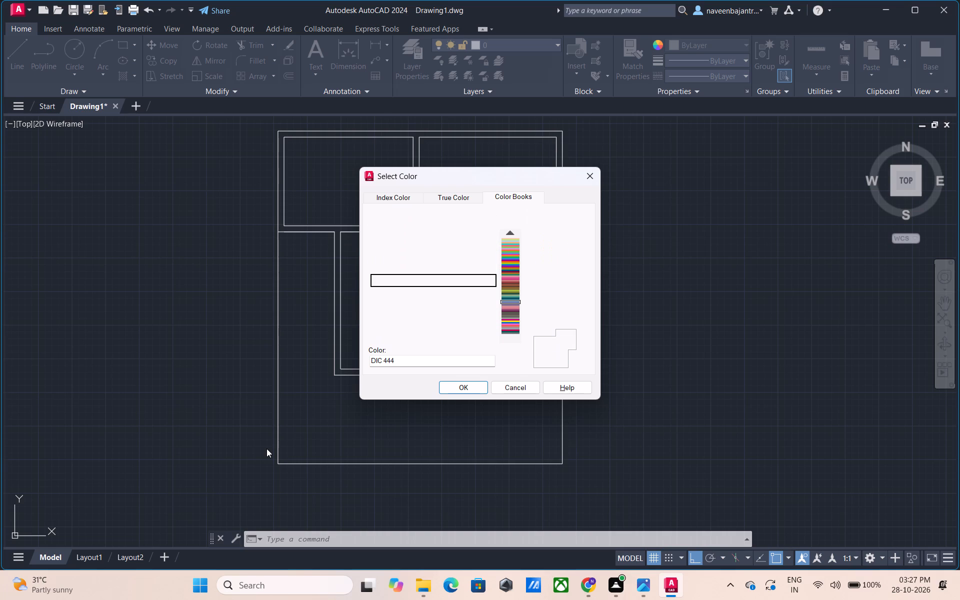
{"action": "key", "text": "Down"}
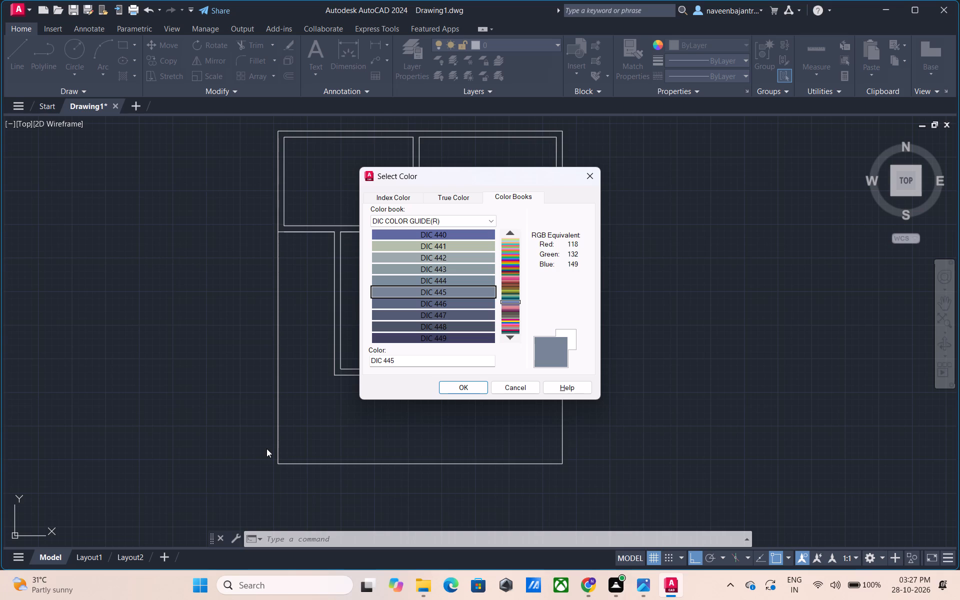
{"action": "key", "text": "Down"}
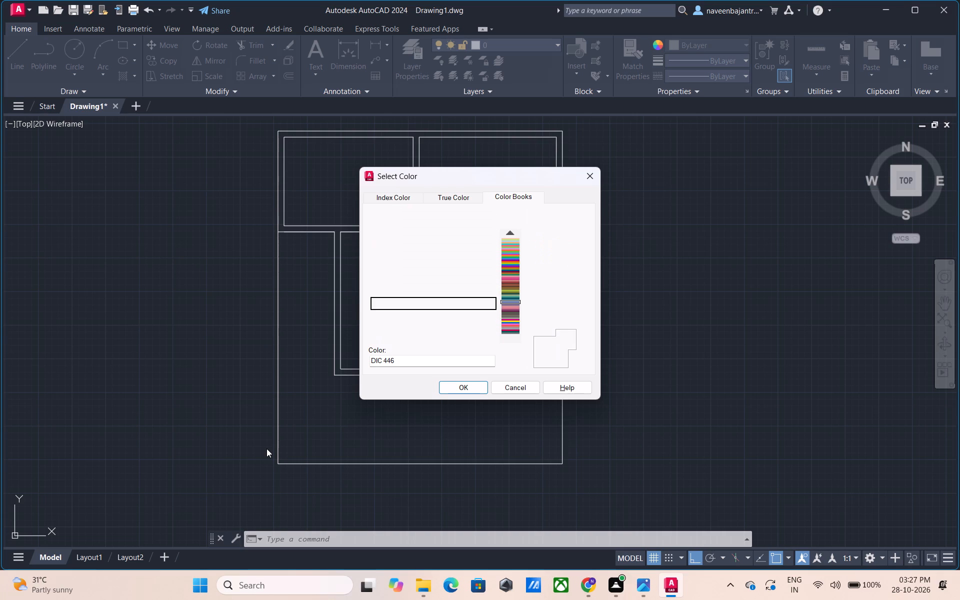
{"action": "key", "text": "Down"}
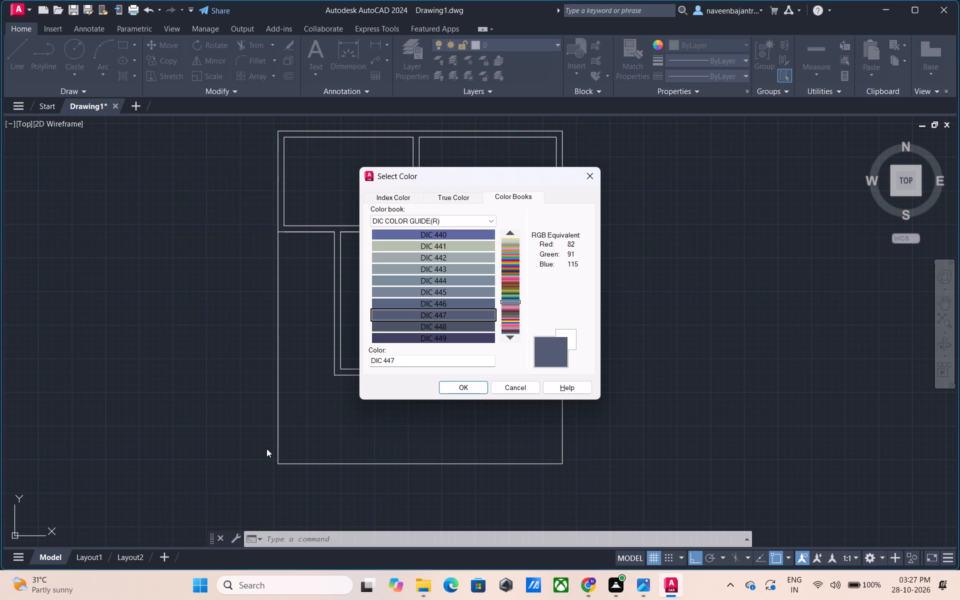
{"action": "key", "text": "Down"}
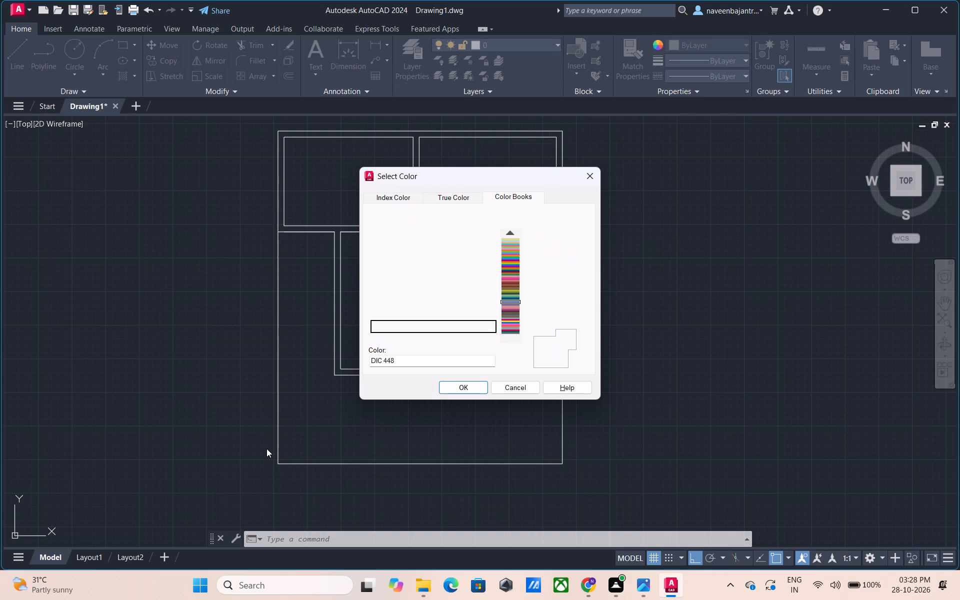
{"action": "key", "text": "Down"}
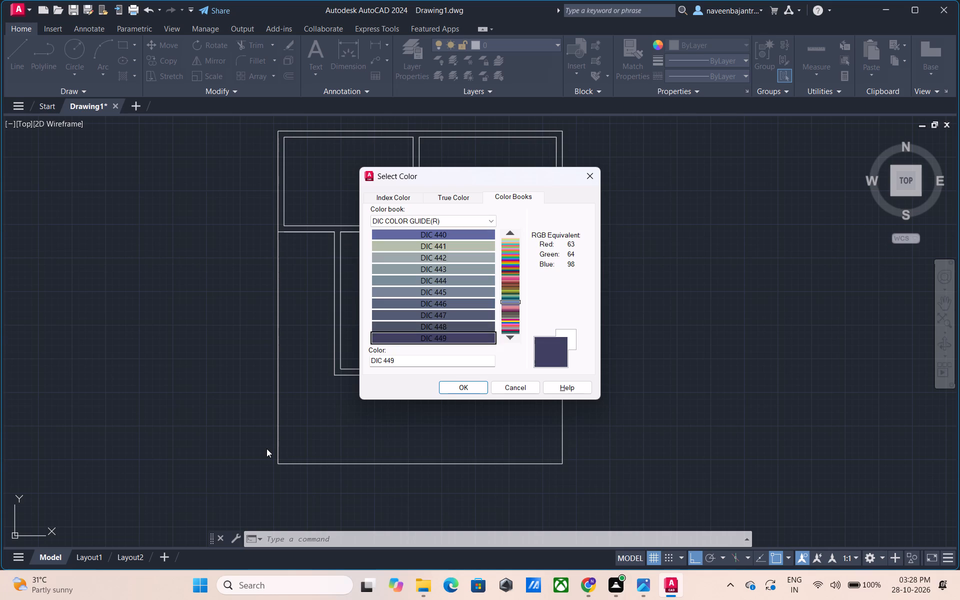
Preview the grey-blue, lilac and purple swatches one by one forward from DIC 450 to the mauve-grey DIC 459.
{"action": "key", "text": "Down"}
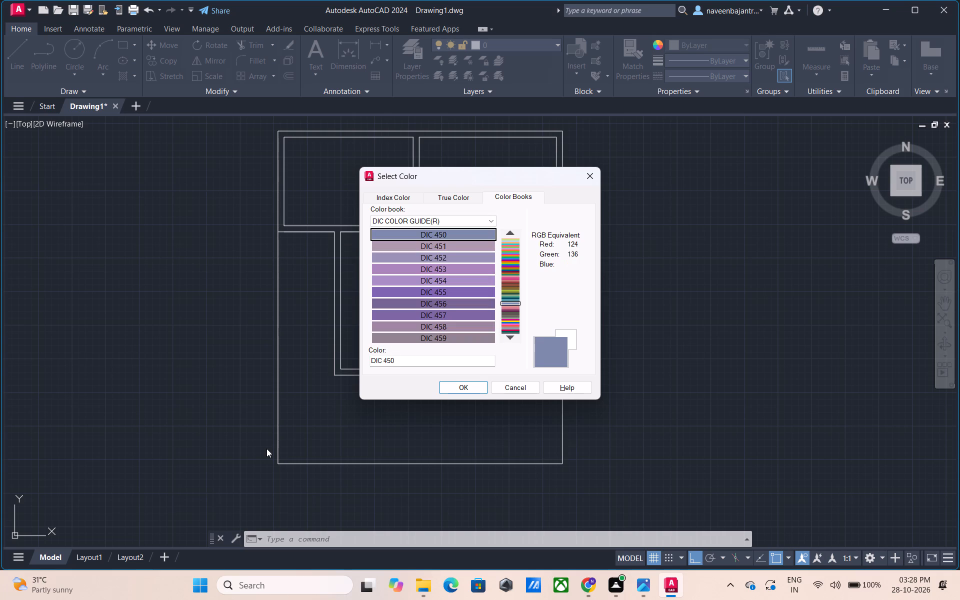
{"action": "key", "text": "Down"}
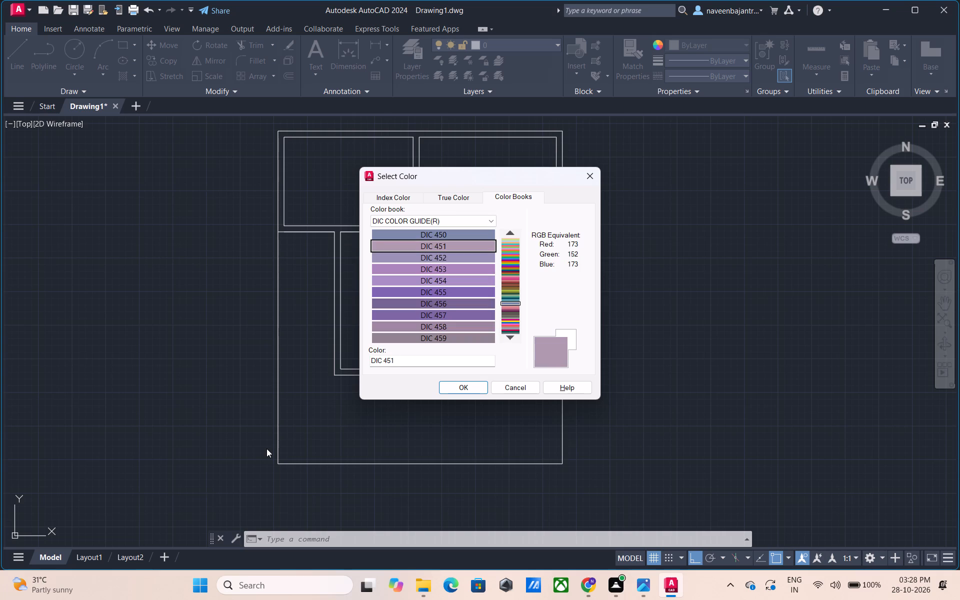
{"action": "key", "text": "Down"}
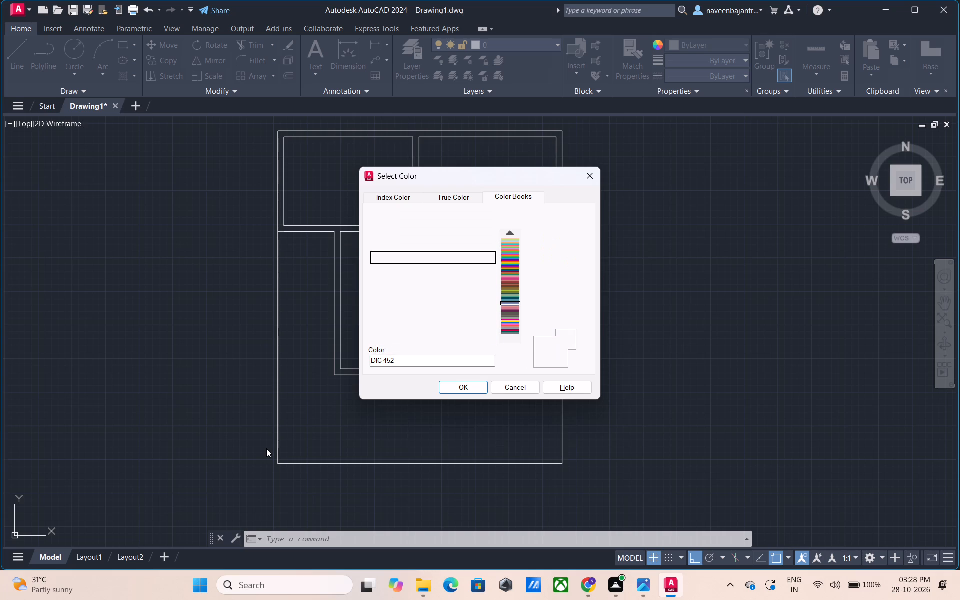
{"action": "key", "text": "Down"}
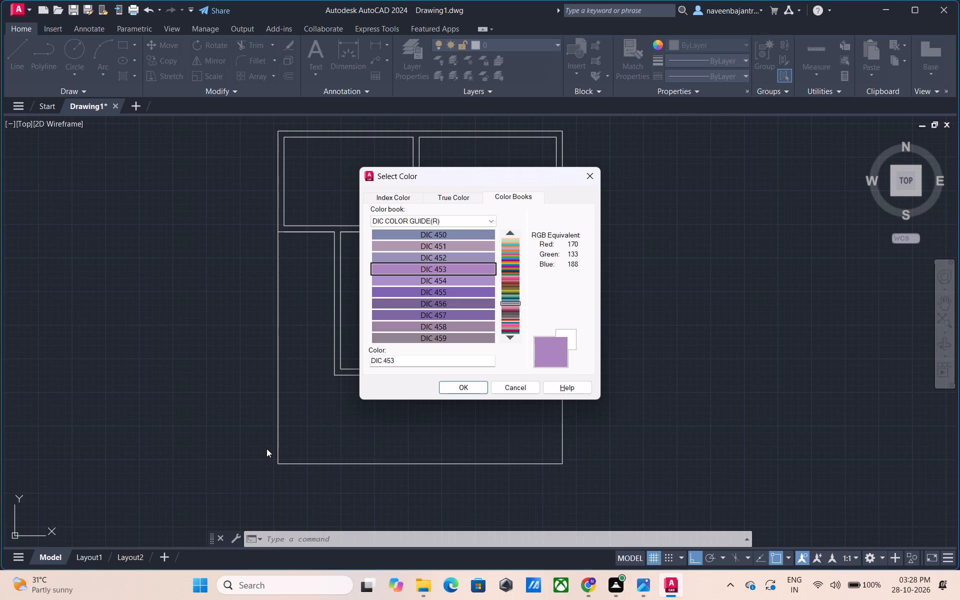
{"action": "key", "text": "Down"}
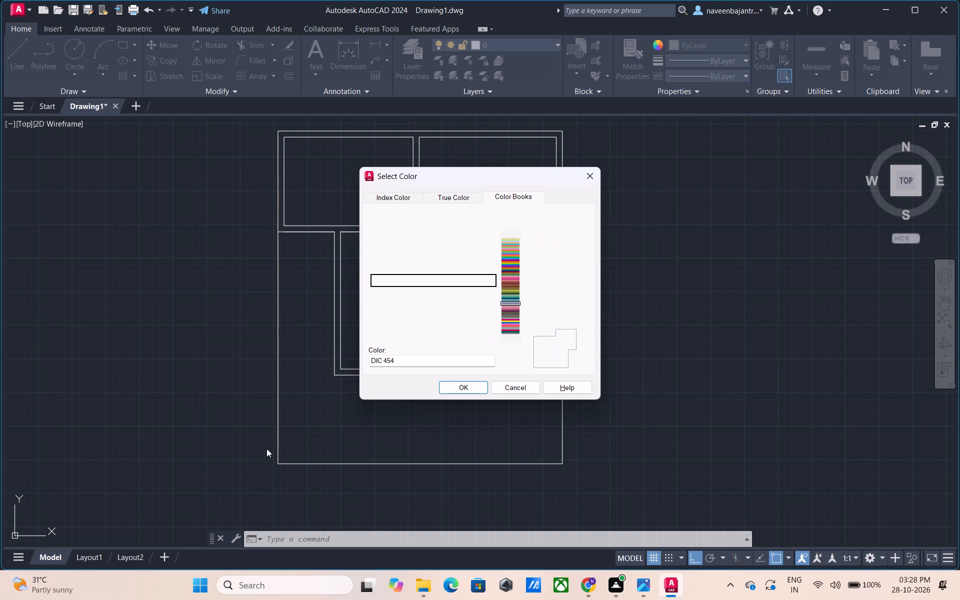
{"action": "key", "text": "Down"}
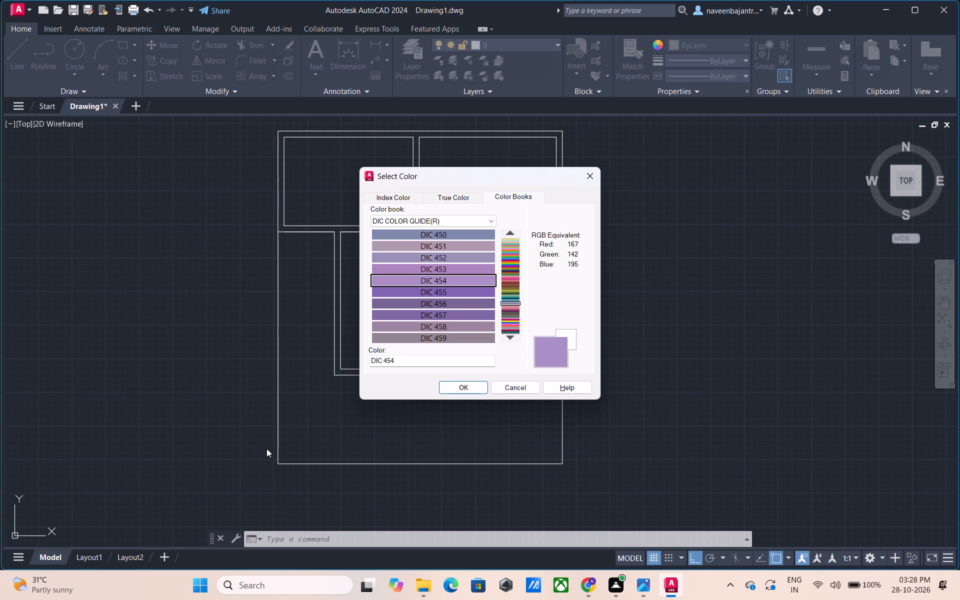
{"action": "key", "text": "Down"}
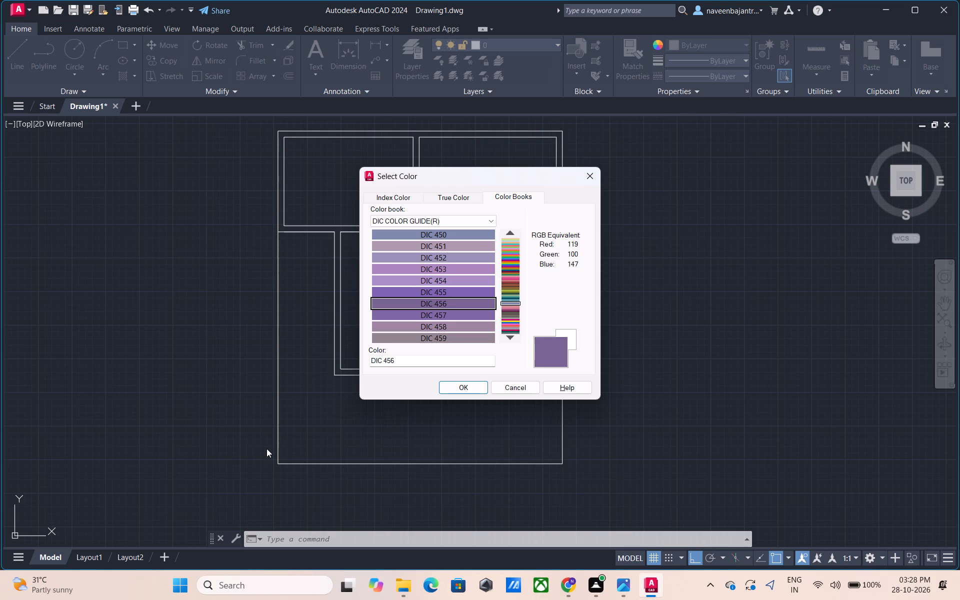
{"action": "key", "text": "Down"}
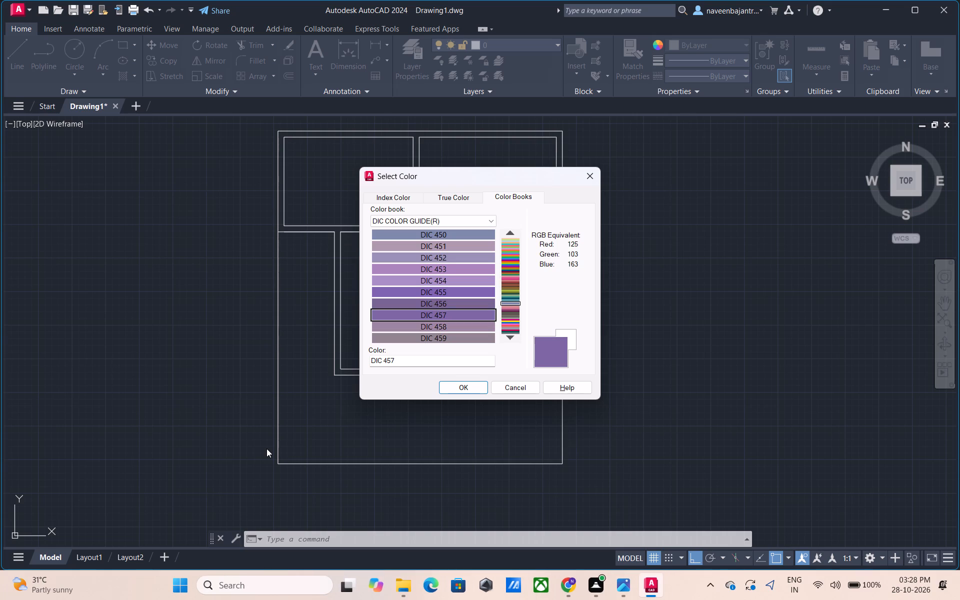
{"action": "key", "text": "Down"}
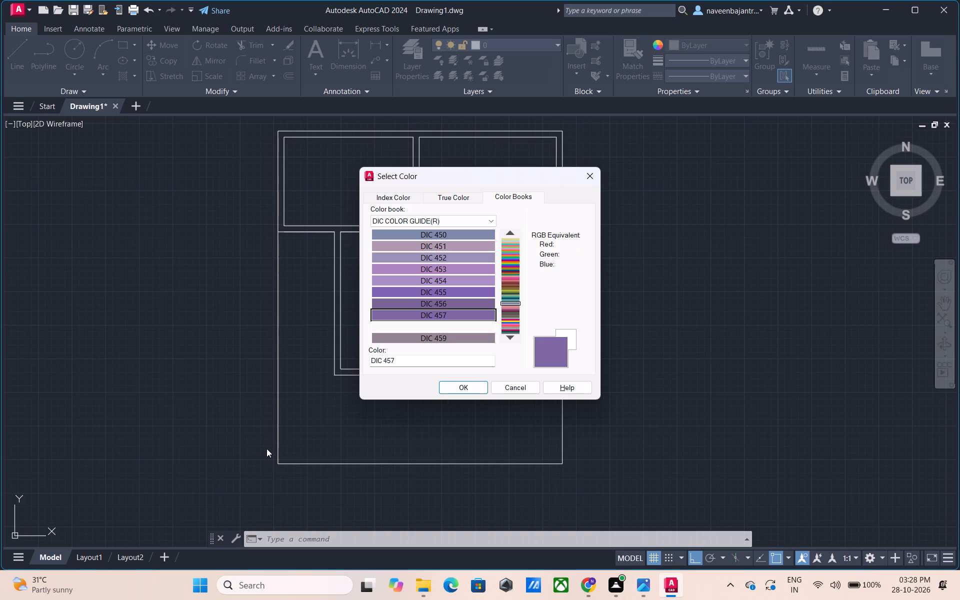
{"action": "key", "text": "Down"}
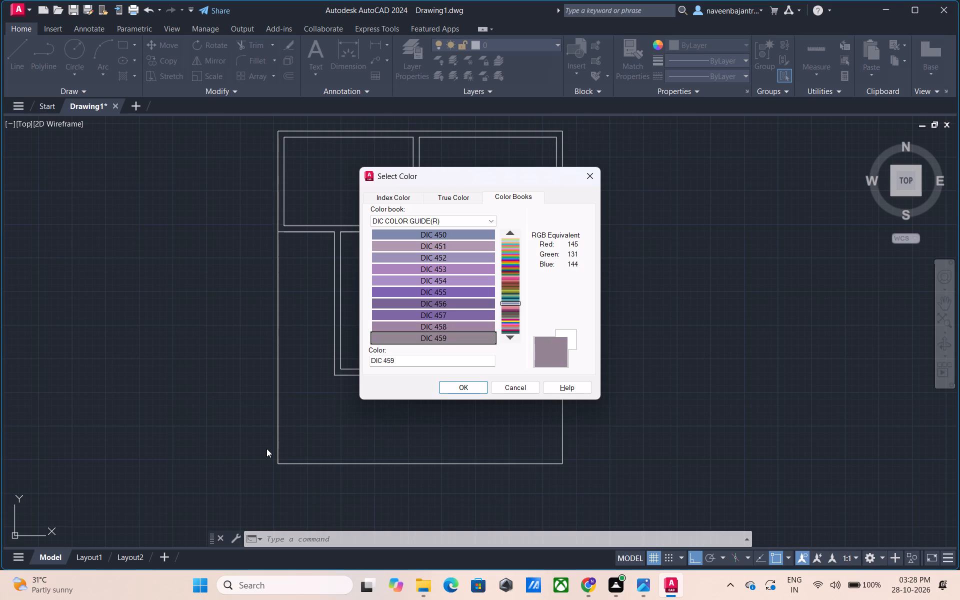
Preview the mauve, dark purple, beige and salmon swatches one by one forward from DIC 460 to DIC 469.
{"action": "key", "text": "Down"}
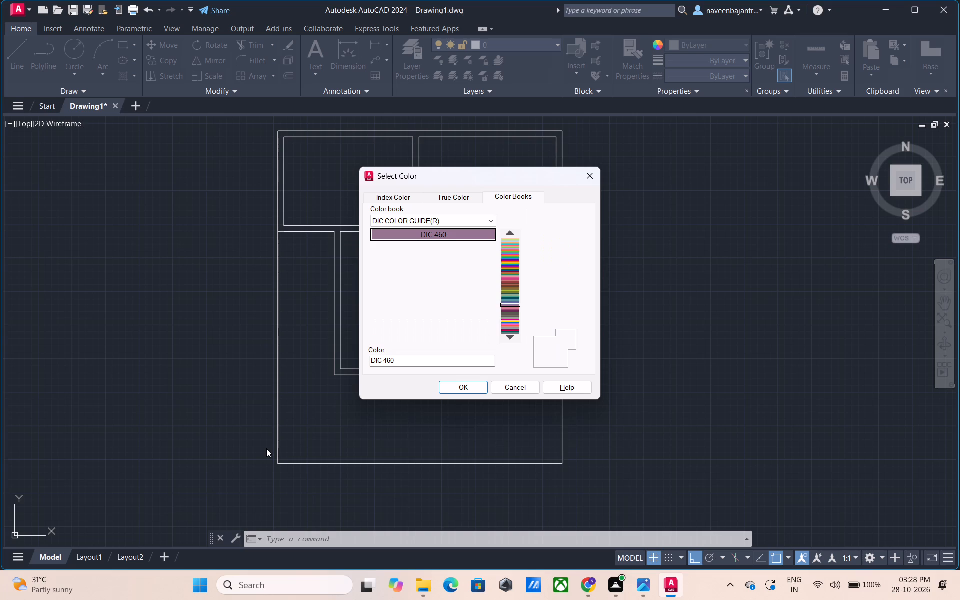
{"action": "key", "text": "Down"}
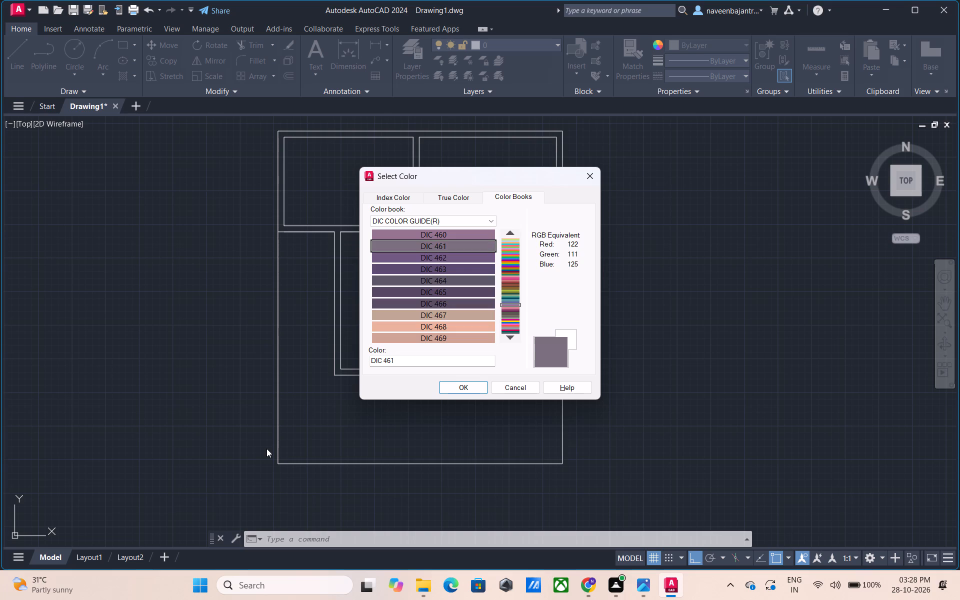
{"action": "key", "text": "Down"}
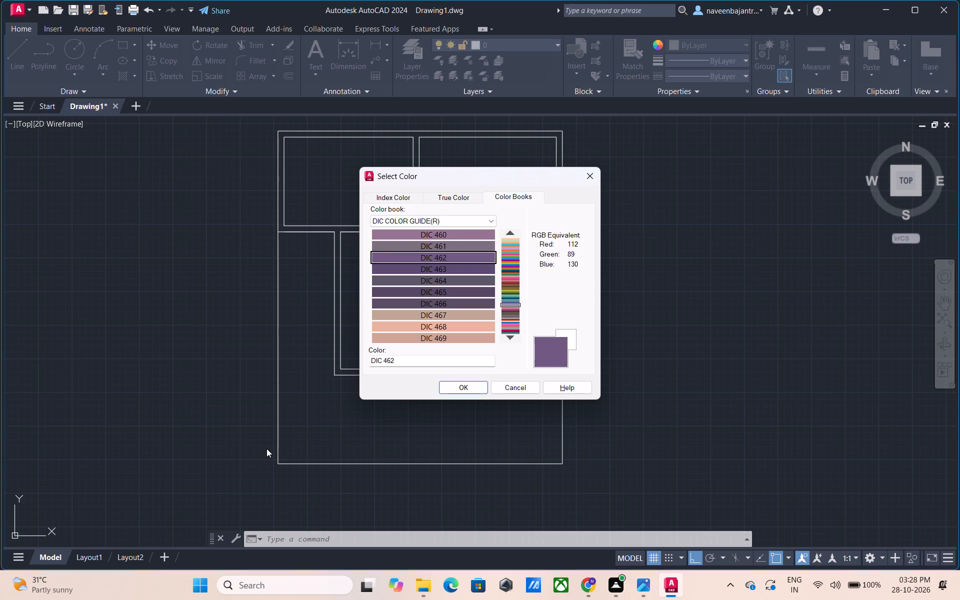
{"action": "key", "text": "Down"}
{"action": "key", "text": "Down"}
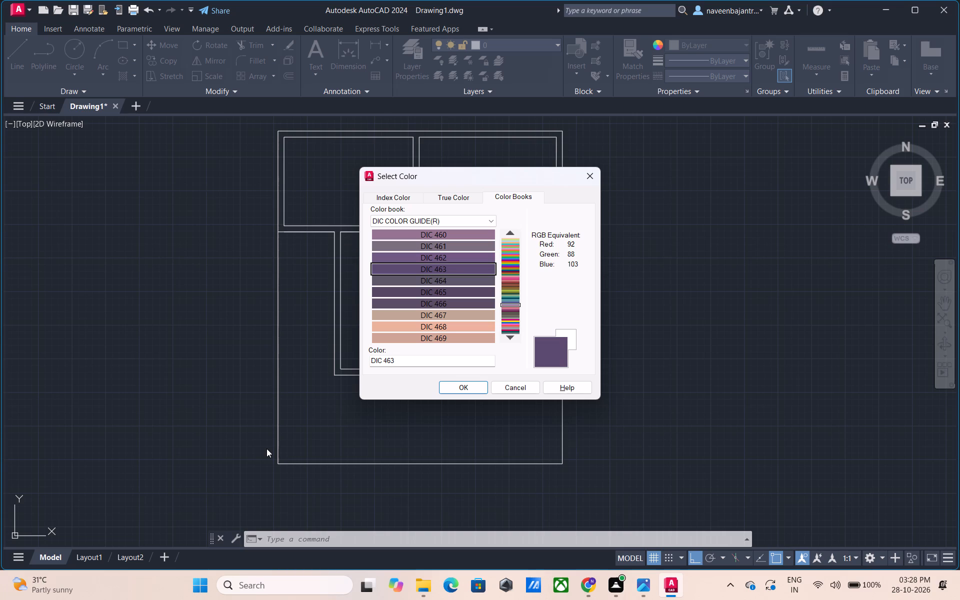
{"action": "key", "text": "Down"}
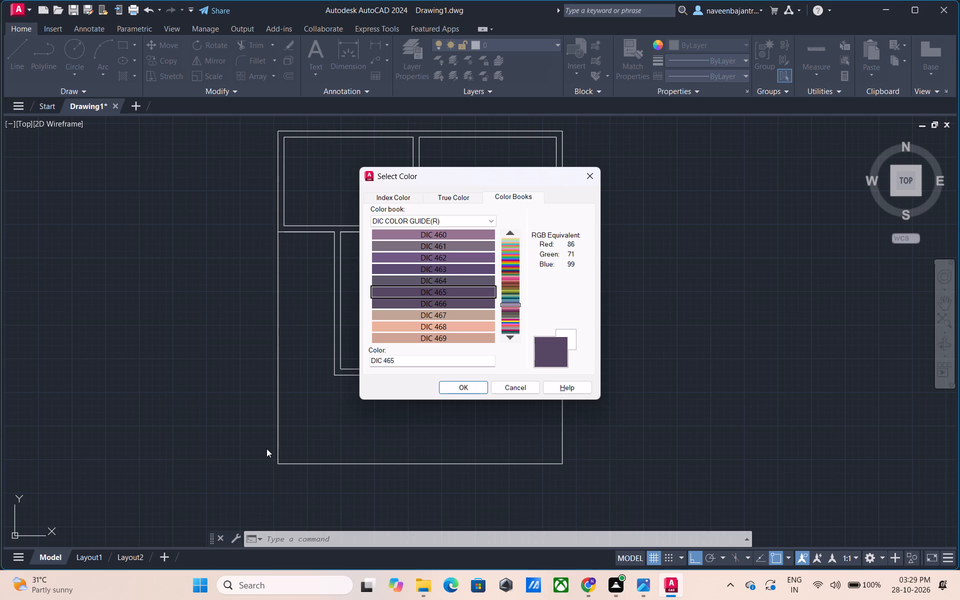
{"action": "key", "text": "Down"}
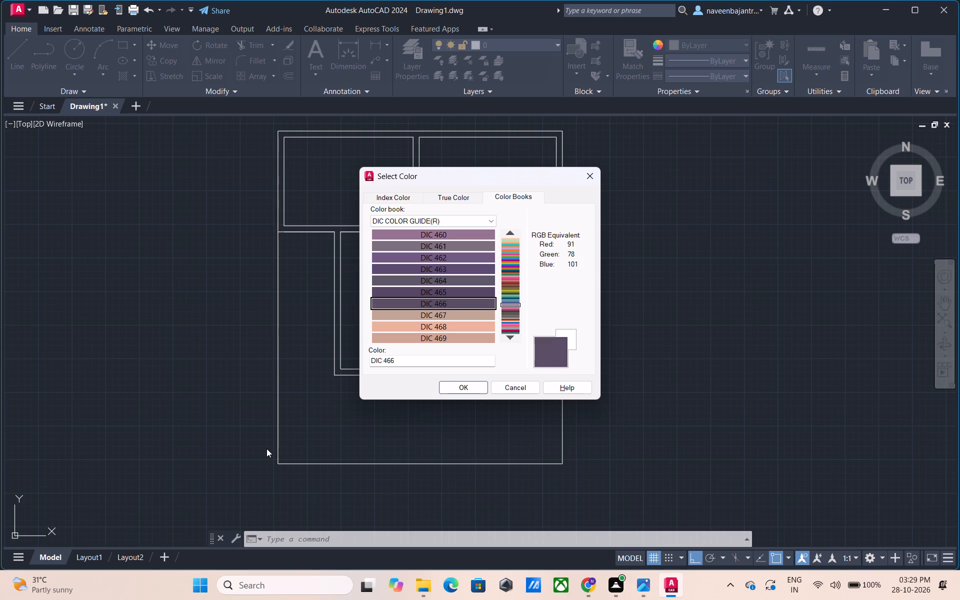
{"action": "key", "text": "Down"}
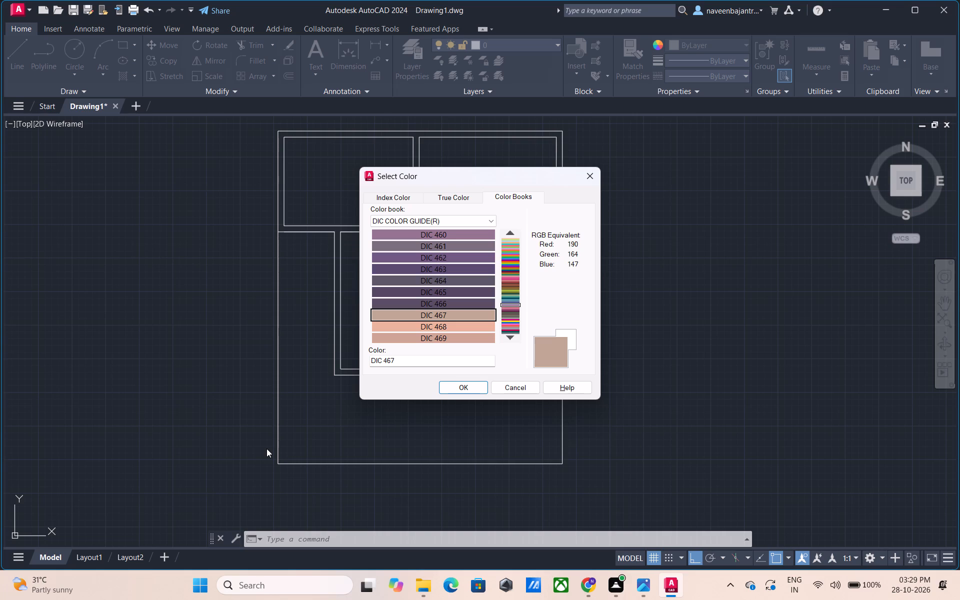
{"action": "key", "text": "Down"}
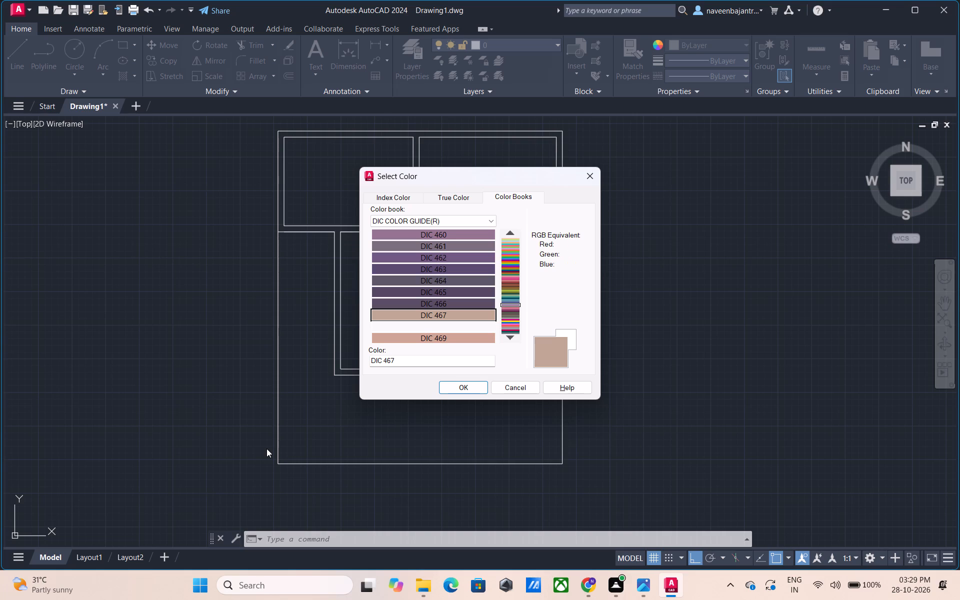
{"action": "key", "text": "Down"}
Preview the dusty rose, mauve and pink swatches one by one forward from DIC 470 to DIC 479.
{"action": "key", "text": "Down"}
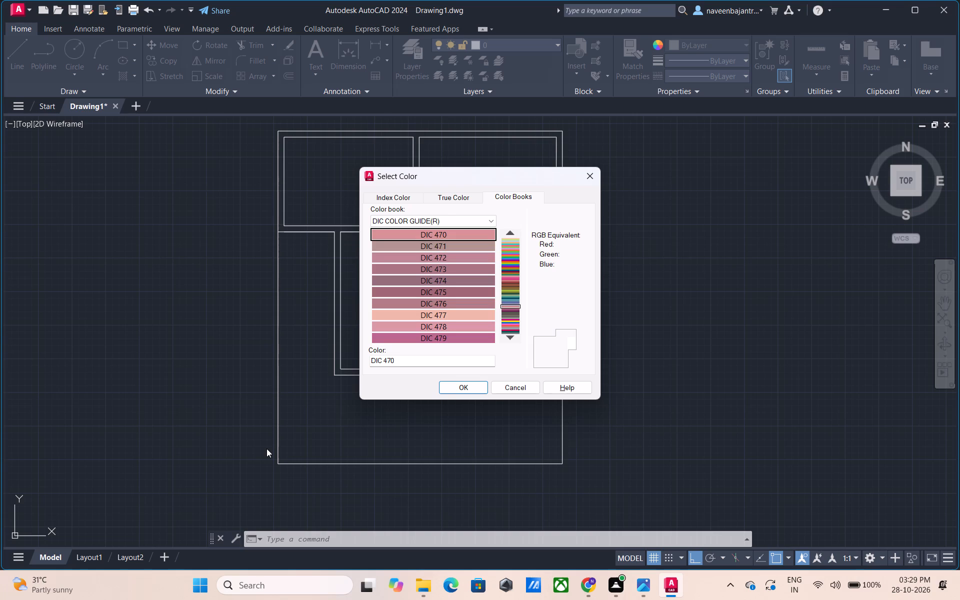
{"action": "key", "text": "Down"}
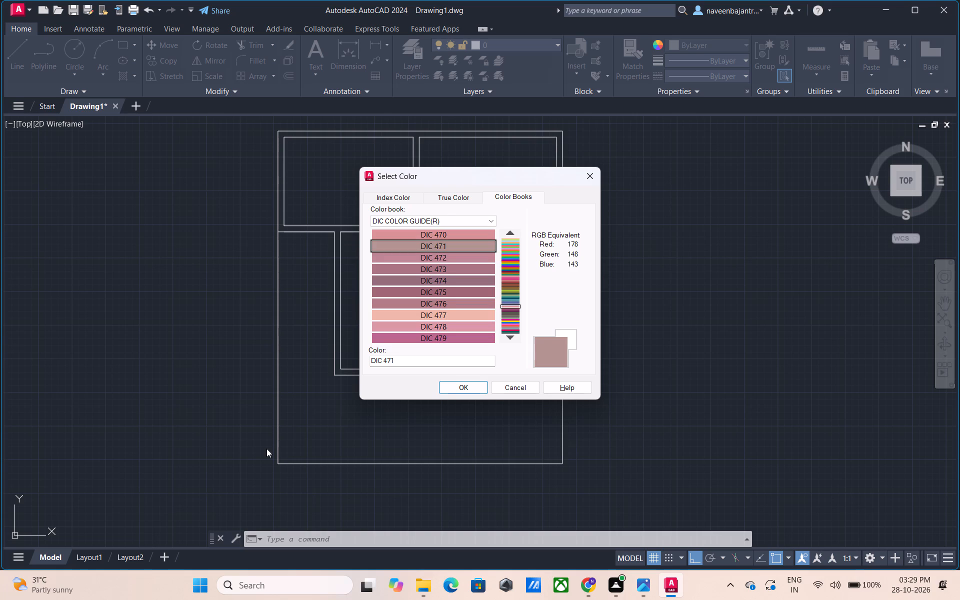
{"action": "key", "text": "Down"}
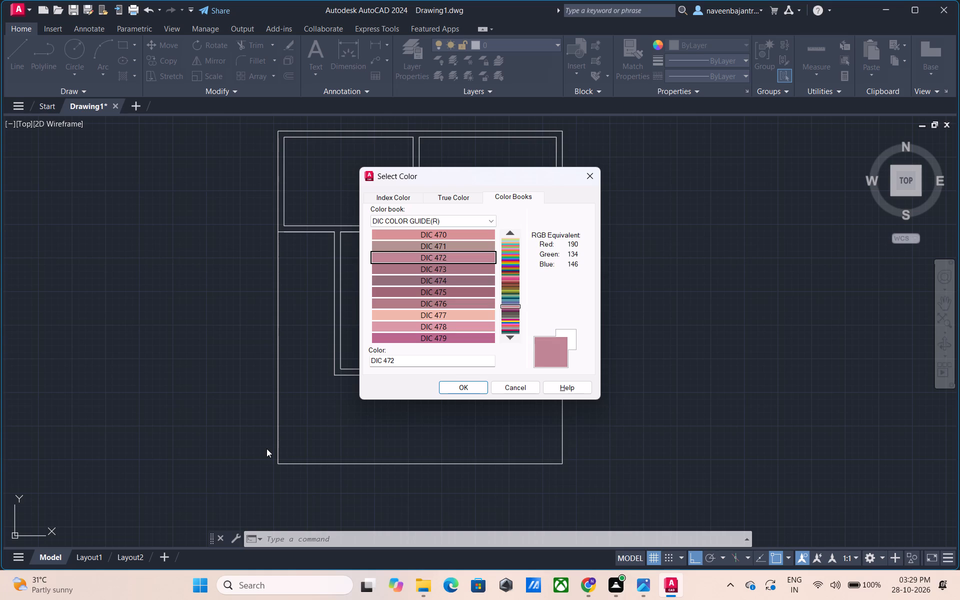
{"action": "key", "text": "Down"}
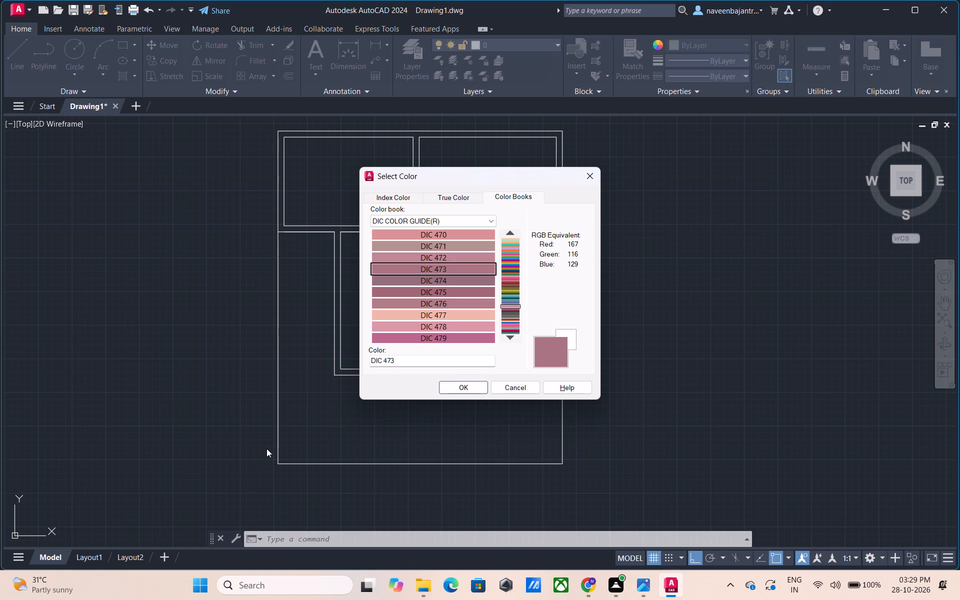
{"action": "key", "text": "Down"}
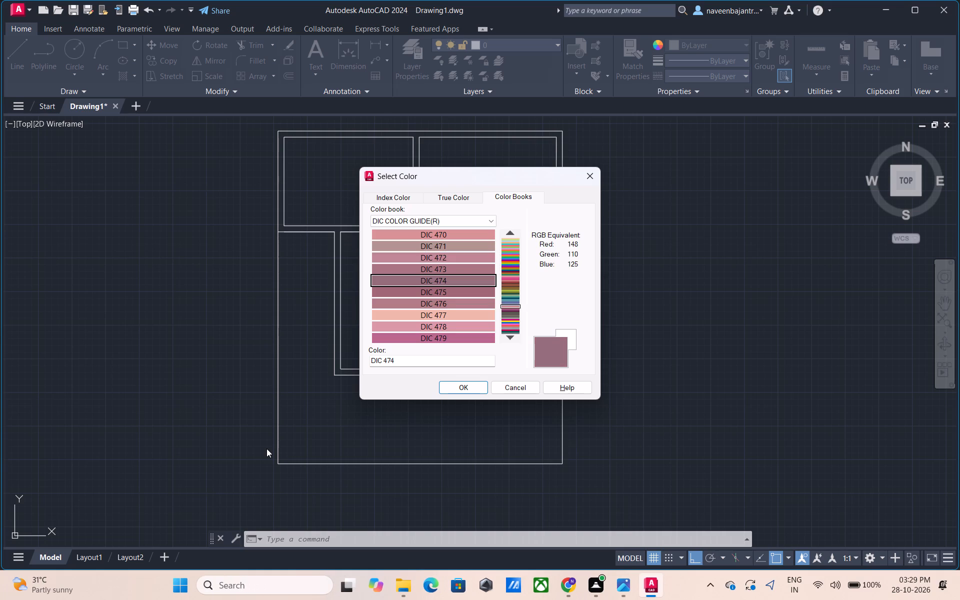
{"action": "key", "text": "Down"}
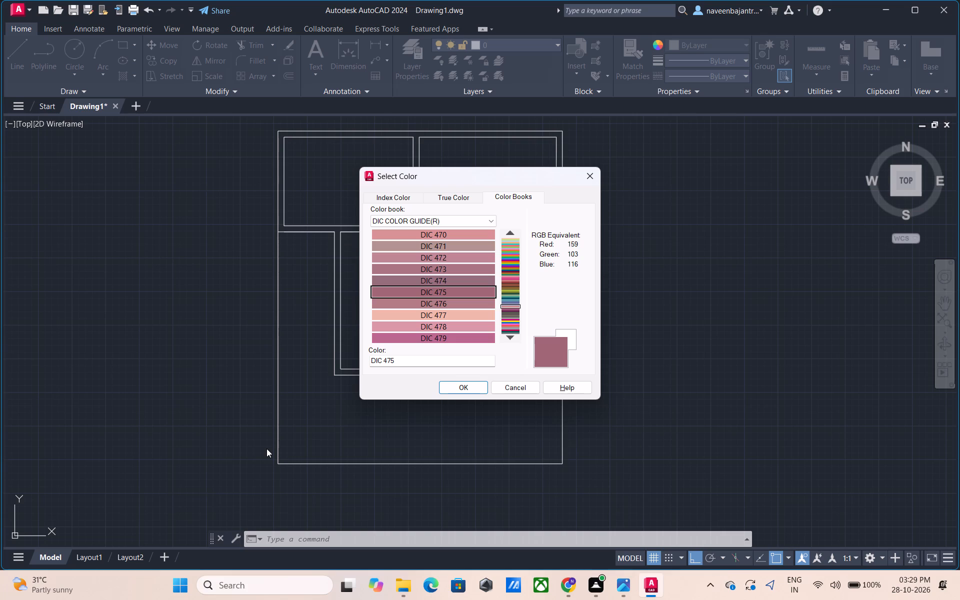
{"action": "key", "text": "Down"}
{"action": "key", "text": "Down"}
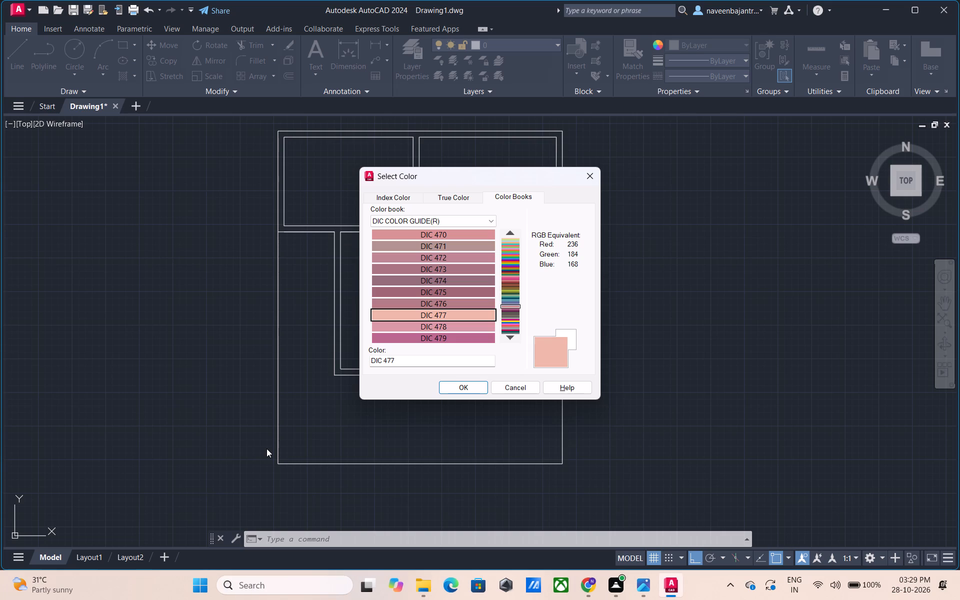
{"action": "key", "text": "Down"}
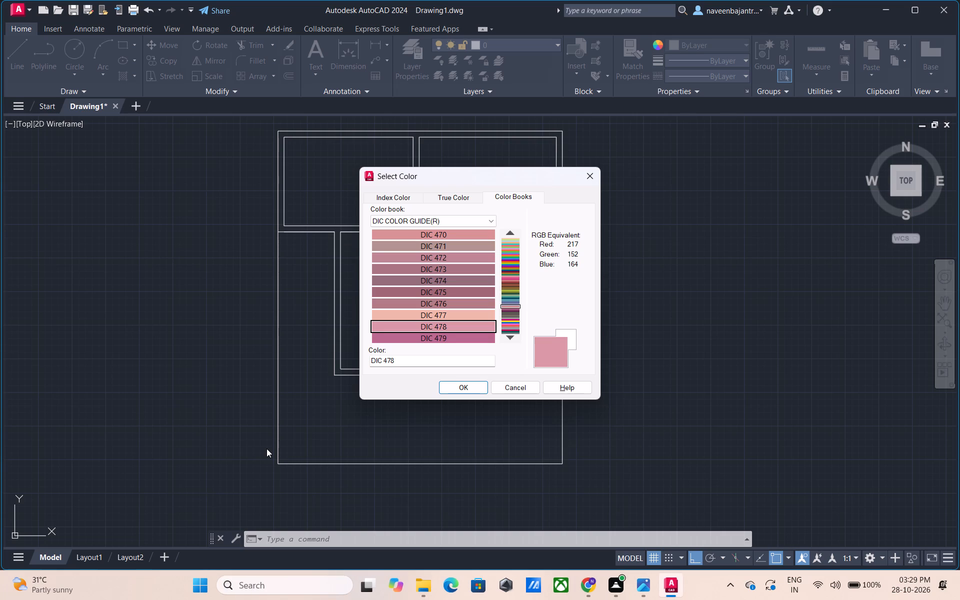
{"action": "key", "text": "Down"}
Preview the pink, magenta and rose-brown swatches one by one forward from DIC 480 to DIC 489.
{"action": "key", "text": "Down"}
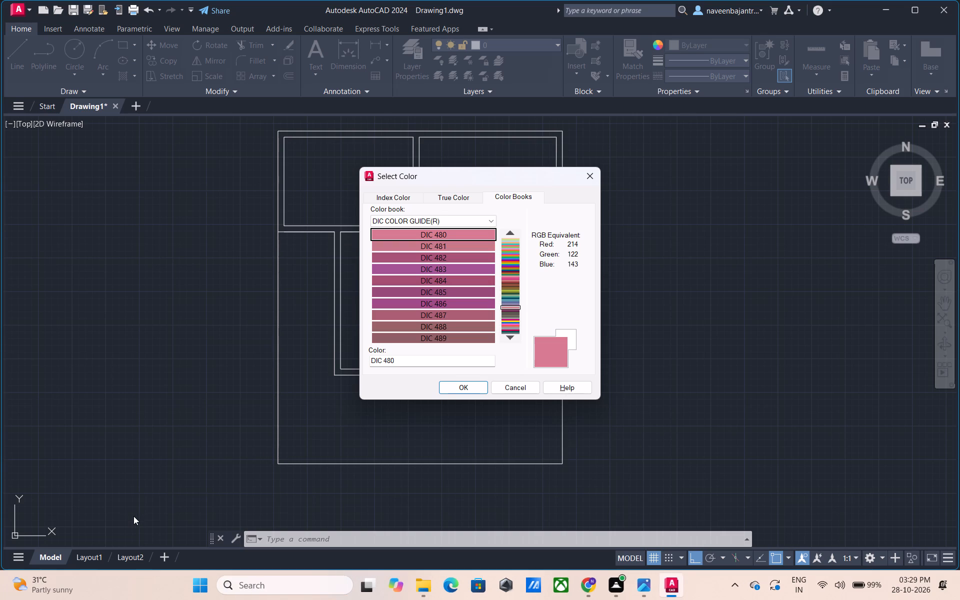
{"action": "key", "text": "Down"}
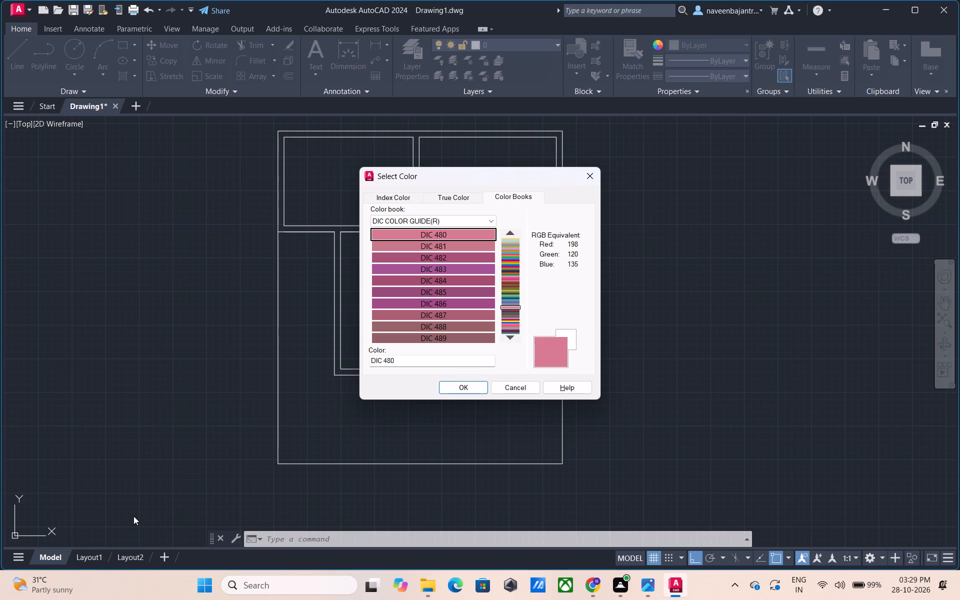
{"action": "key", "text": "Down"}
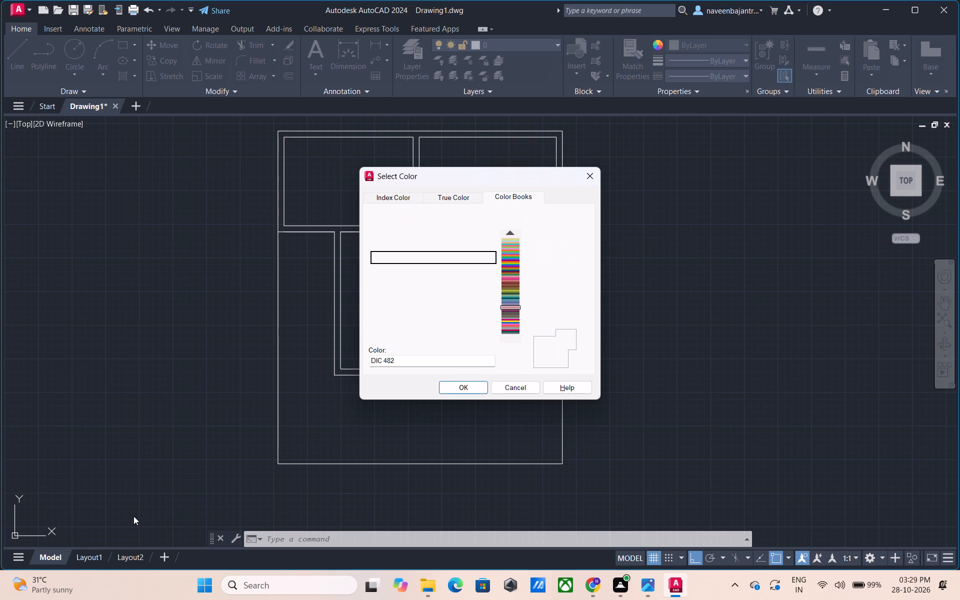
{"action": "key", "text": "Down"}
{"action": "key", "text": "Down"}
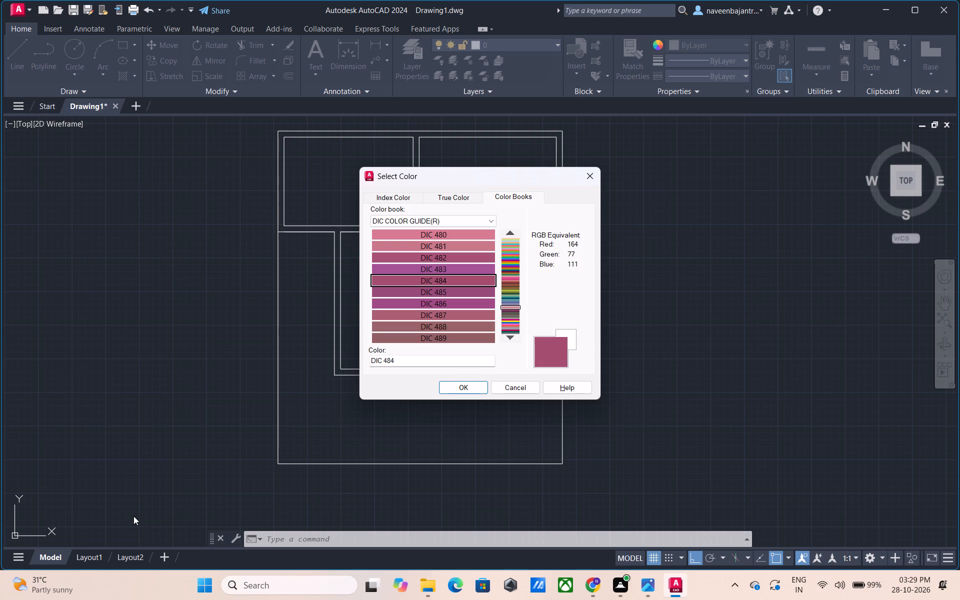
{"action": "key", "text": "Down"}
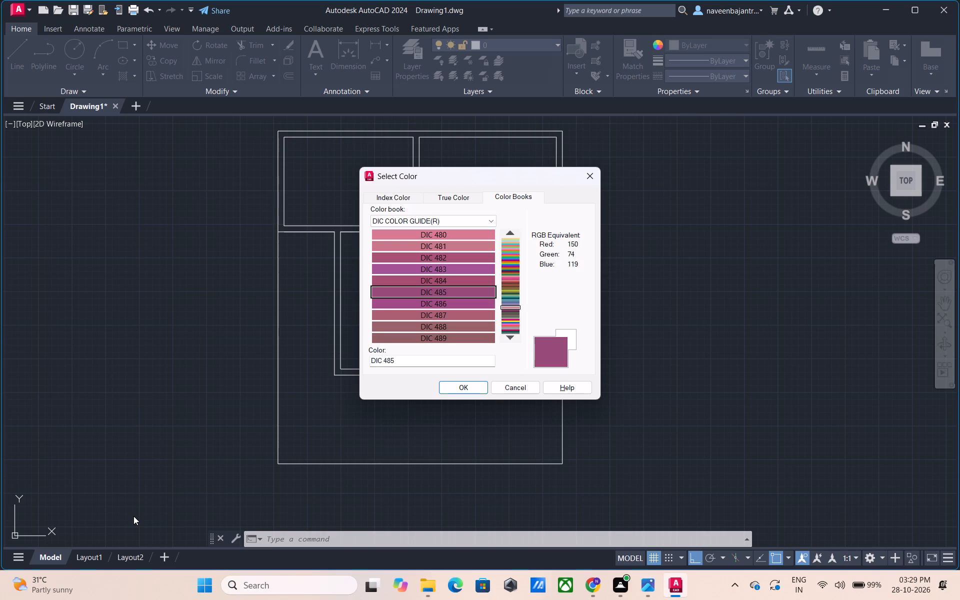
{"action": "key", "text": "Down"}
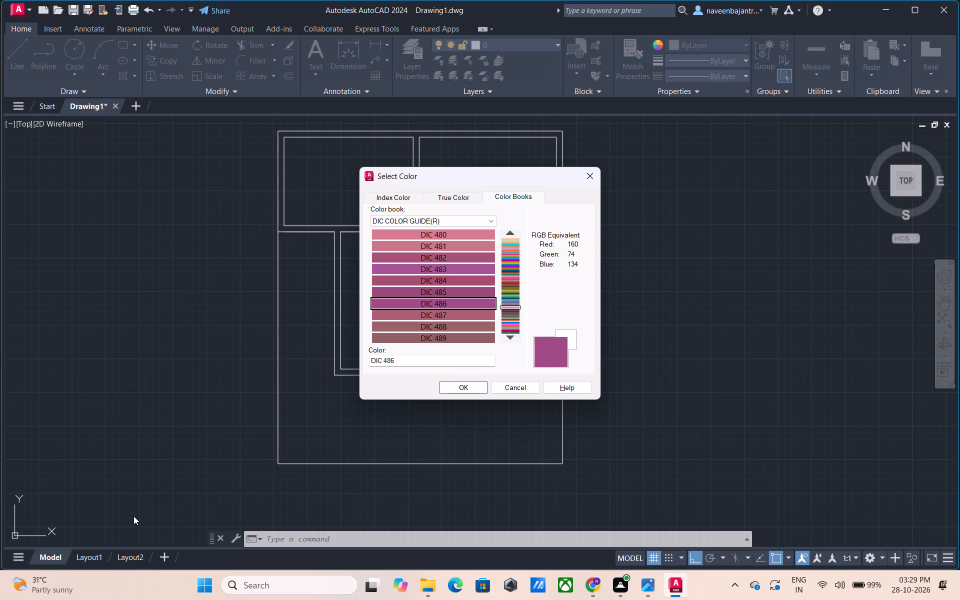
{"action": "key", "text": "Down"}
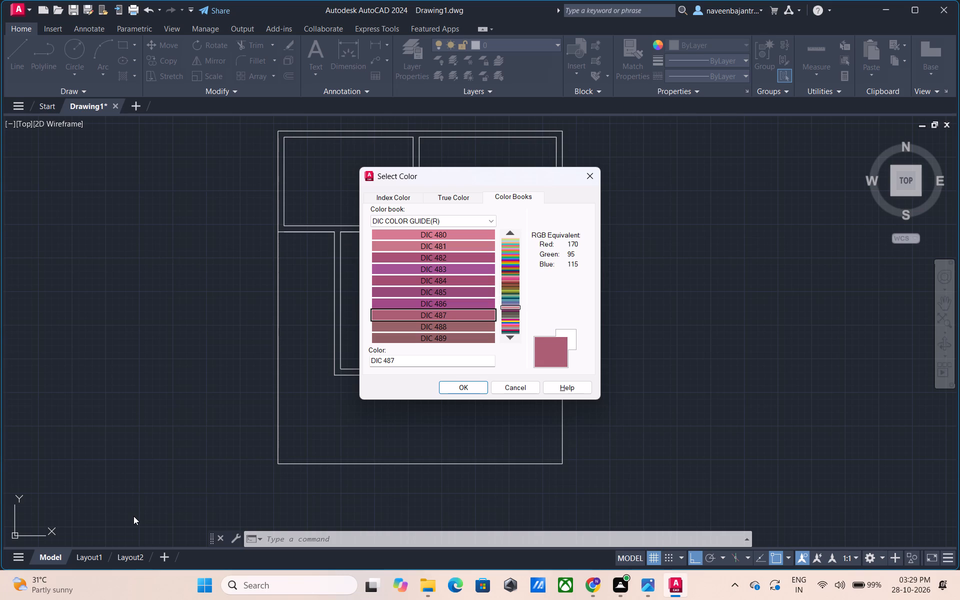
{"action": "key", "text": "Down"}
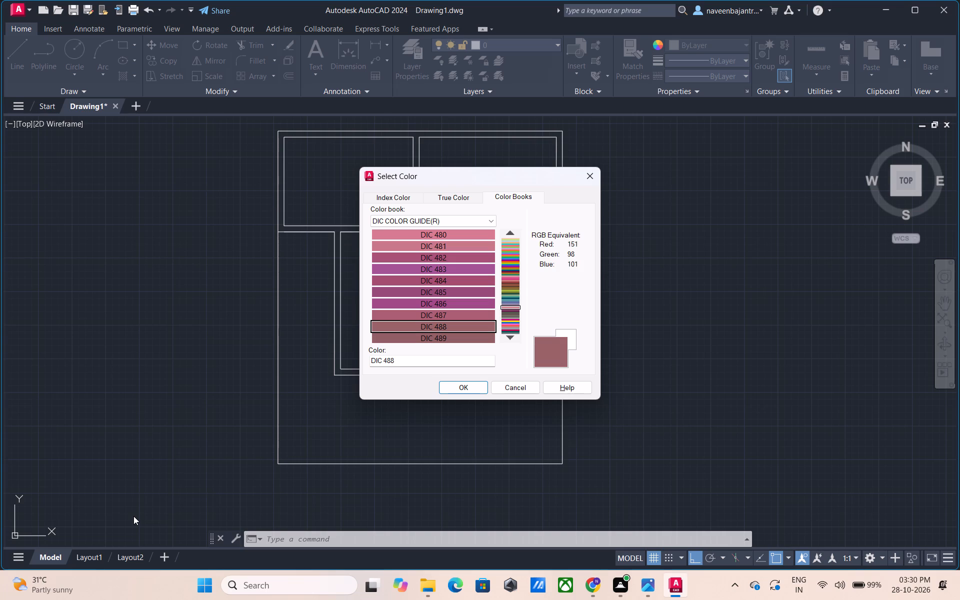
{"action": "key", "text": "Down"}
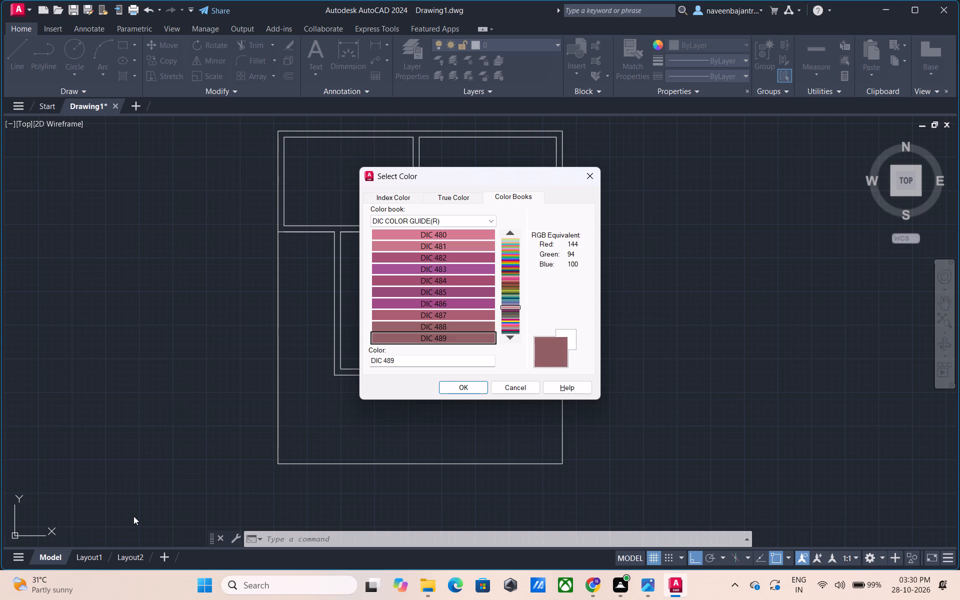
Preview the plum, dusty red and maroon swatches one by one forward from DIC 490 to DIC 499.
{"action": "key", "text": "Down"}
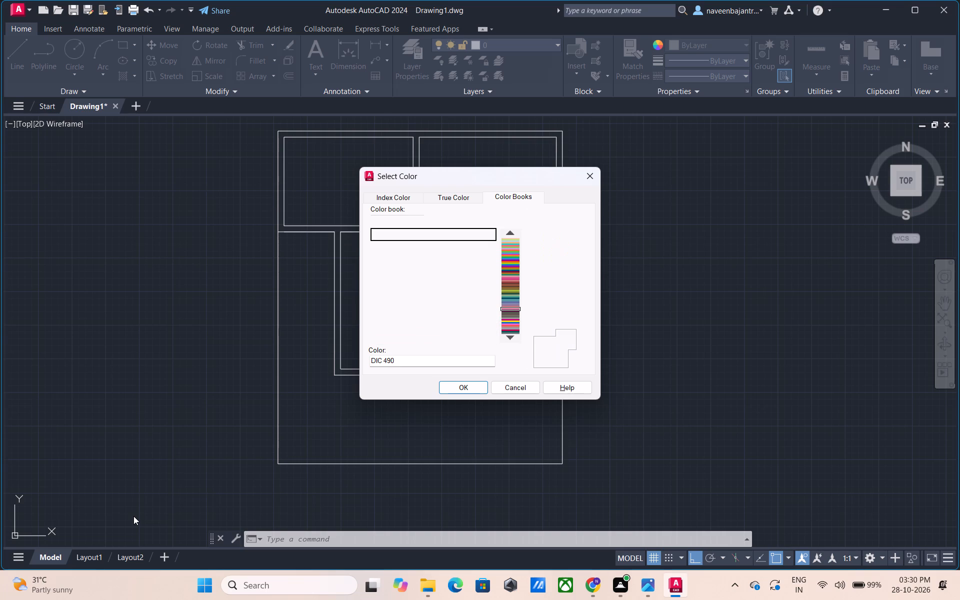
{"action": "key", "text": "Down"}
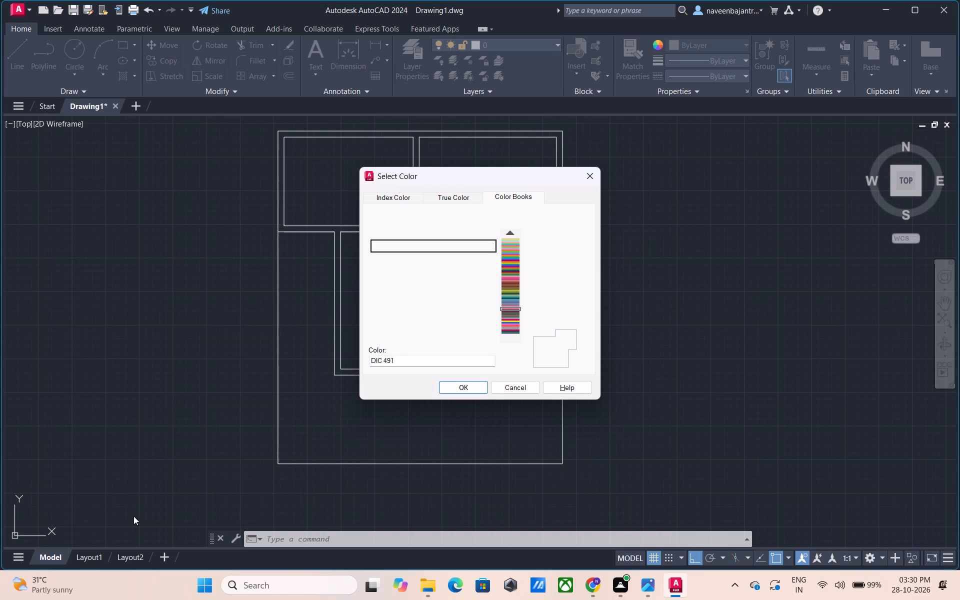
{"action": "key", "text": "Down"}
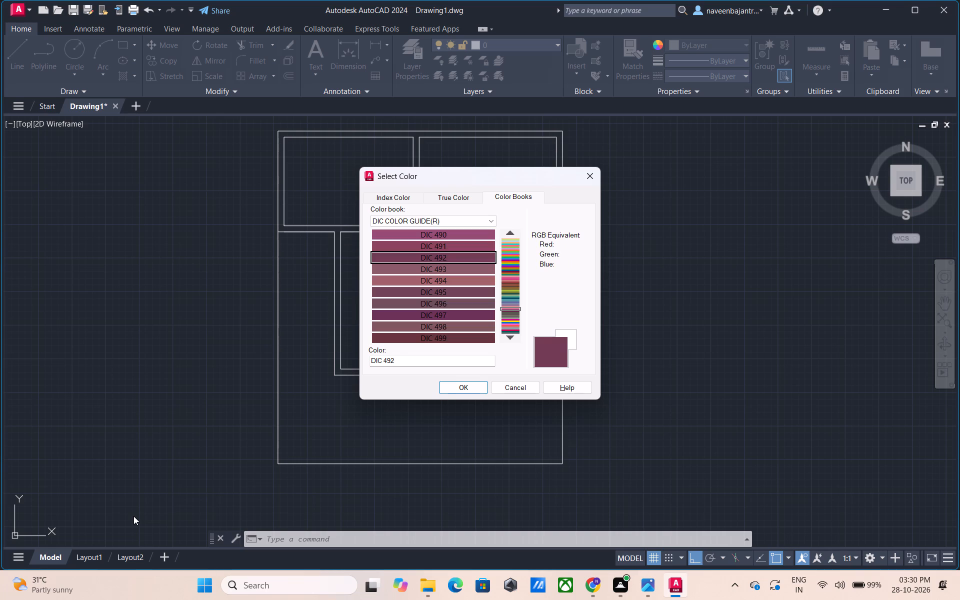
{"action": "key", "text": "Down"}
{"action": "key", "text": "Down"}
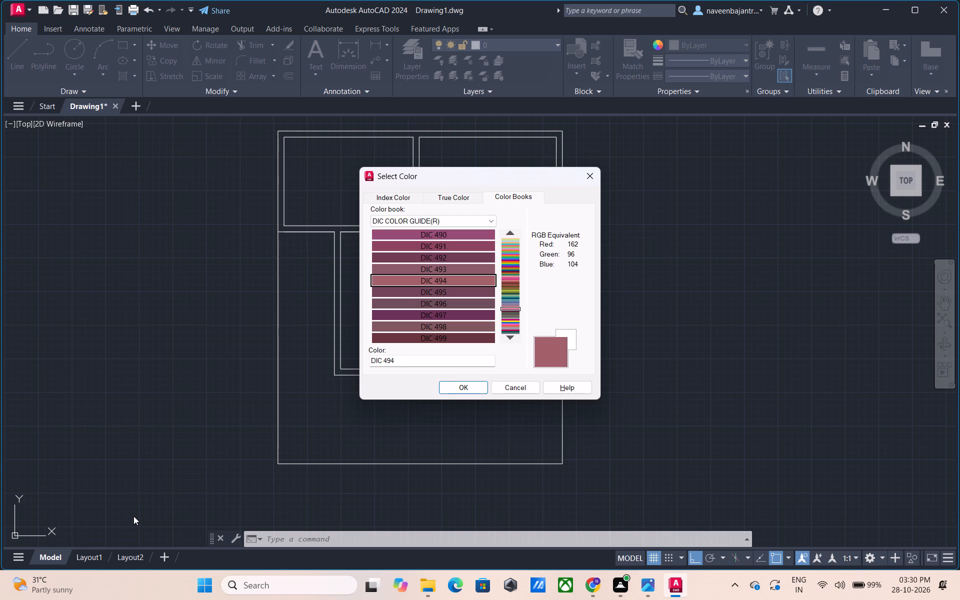
{"action": "key", "text": "Down"}
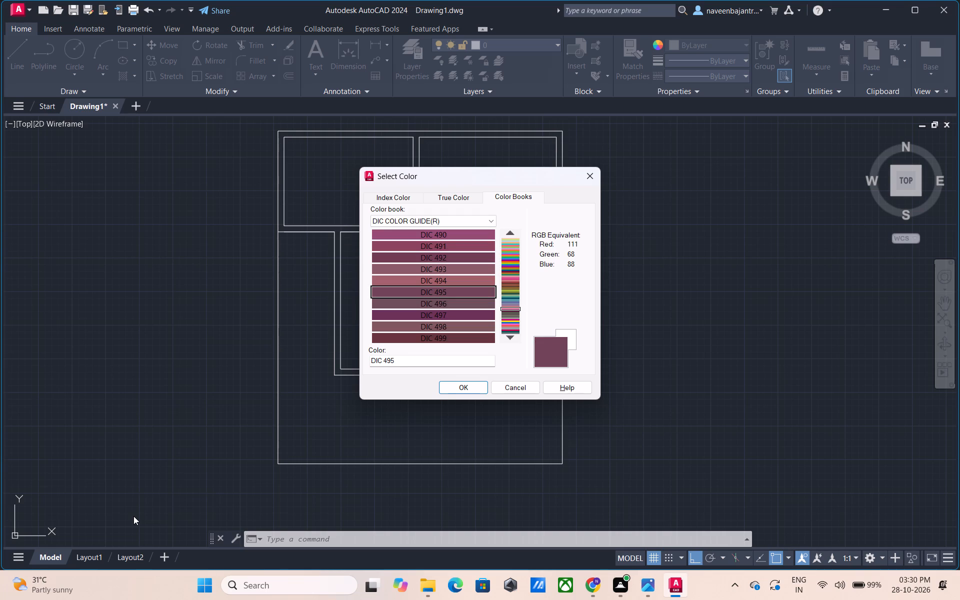
{"action": "key", "text": "Down"}
{"action": "key", "text": "Down"}
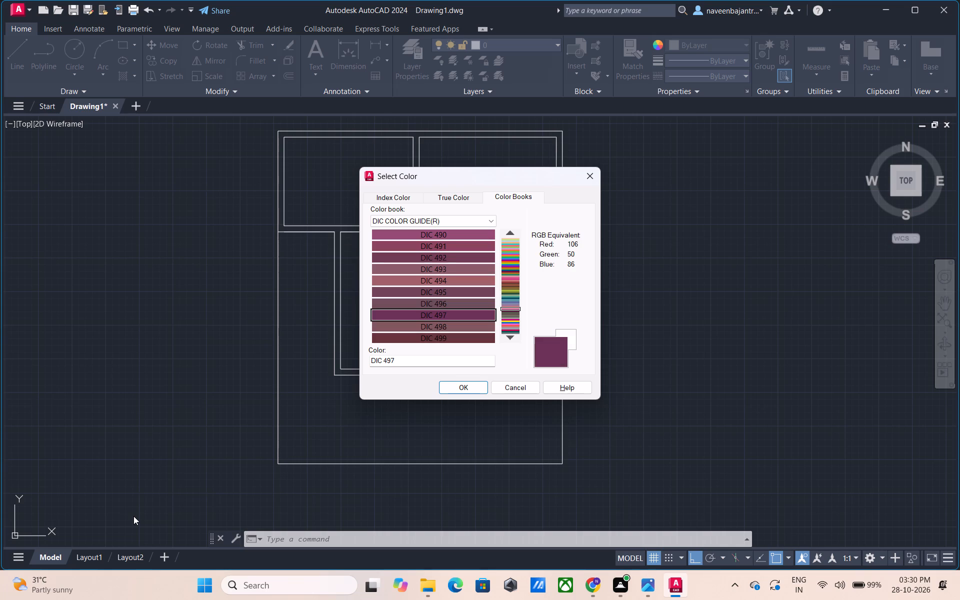
{"action": "key", "text": "Down"}
{"action": "key", "text": "Down"}
Preview the dark purple, brown, tan and olive-grey swatches one by one forward from DIC 500 to DIC 509.
{"action": "key", "text": "Down"}
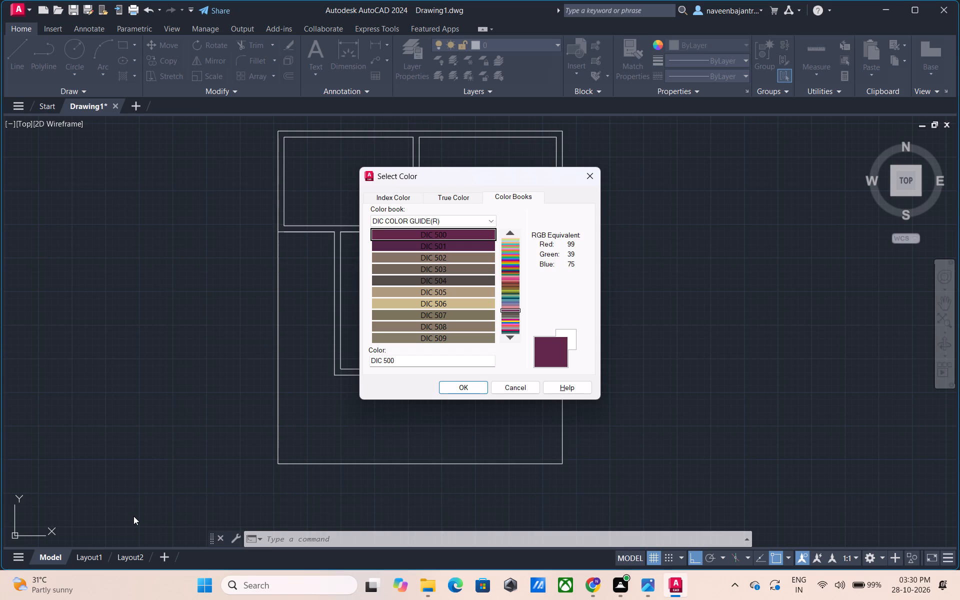
{"action": "key", "text": "Down"}
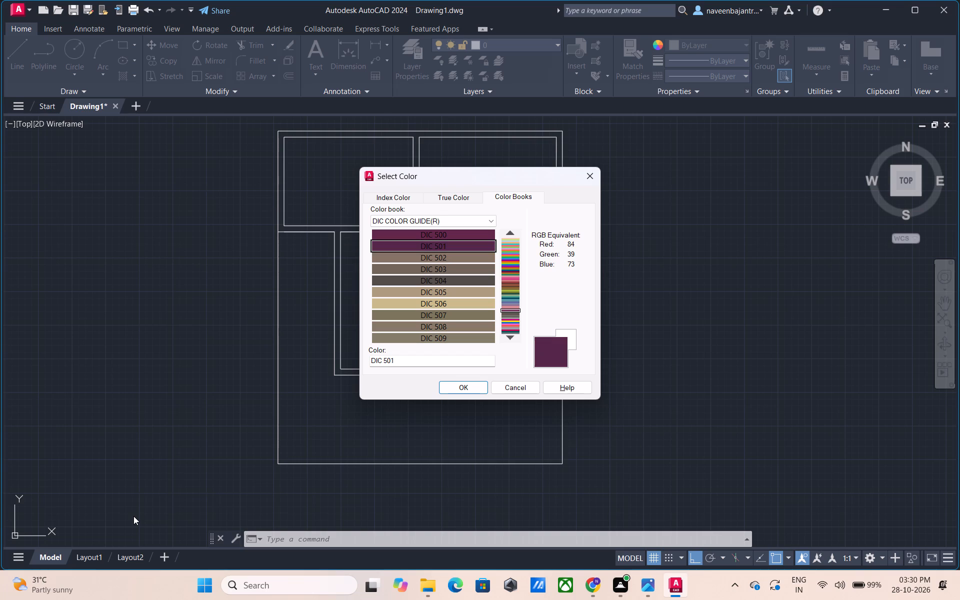
{"action": "key", "text": "Down"}
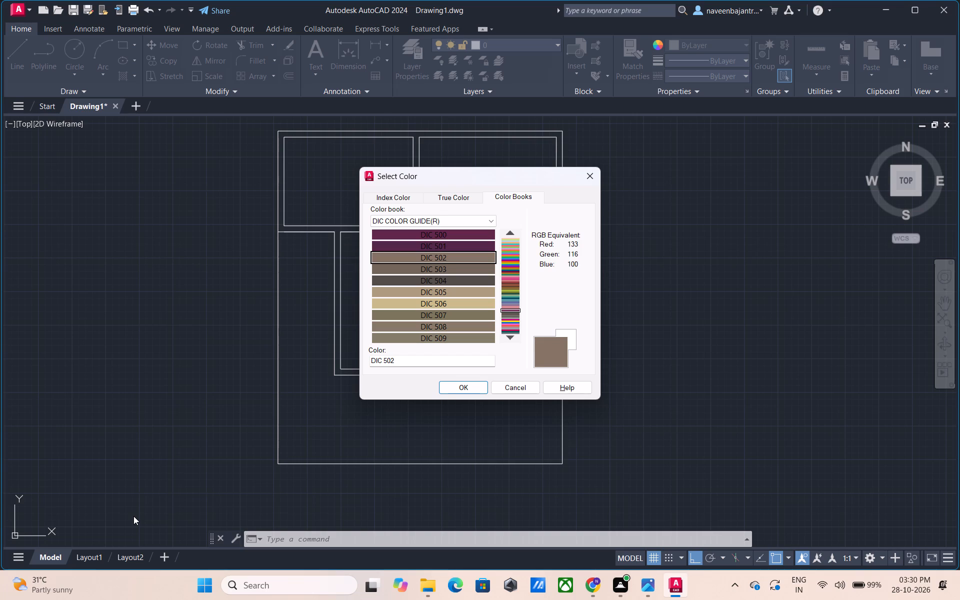
{"action": "key", "text": "Down"}
{"action": "key", "text": "Down"}
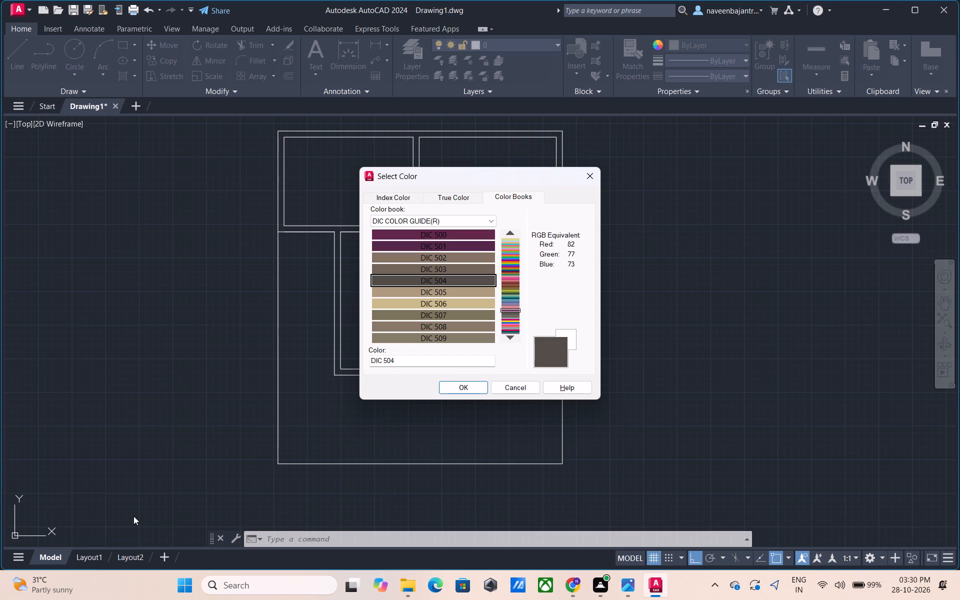
{"action": "key", "text": "Down"}
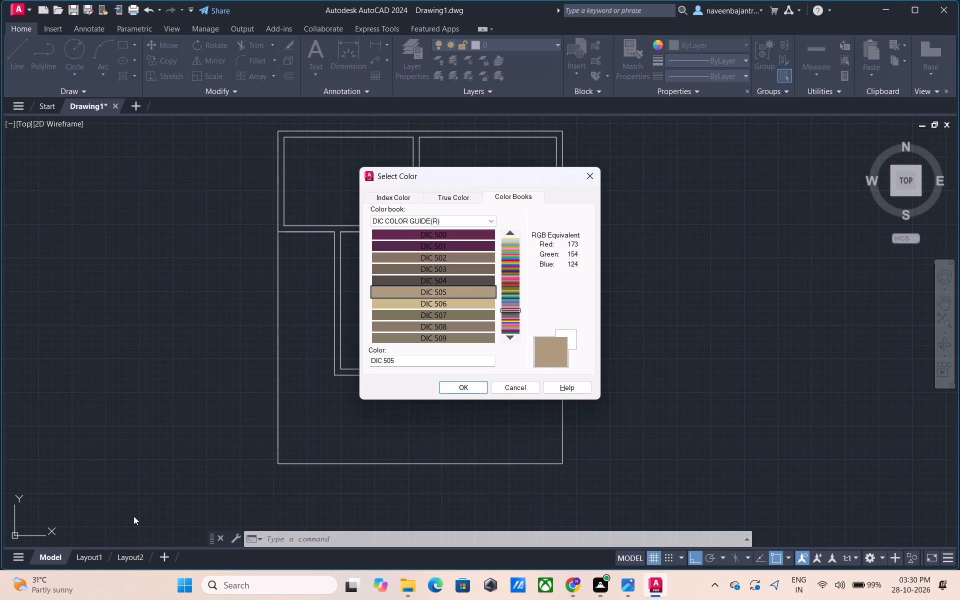
{"action": "key", "text": "Down"}
{"action": "key", "text": "Down"}
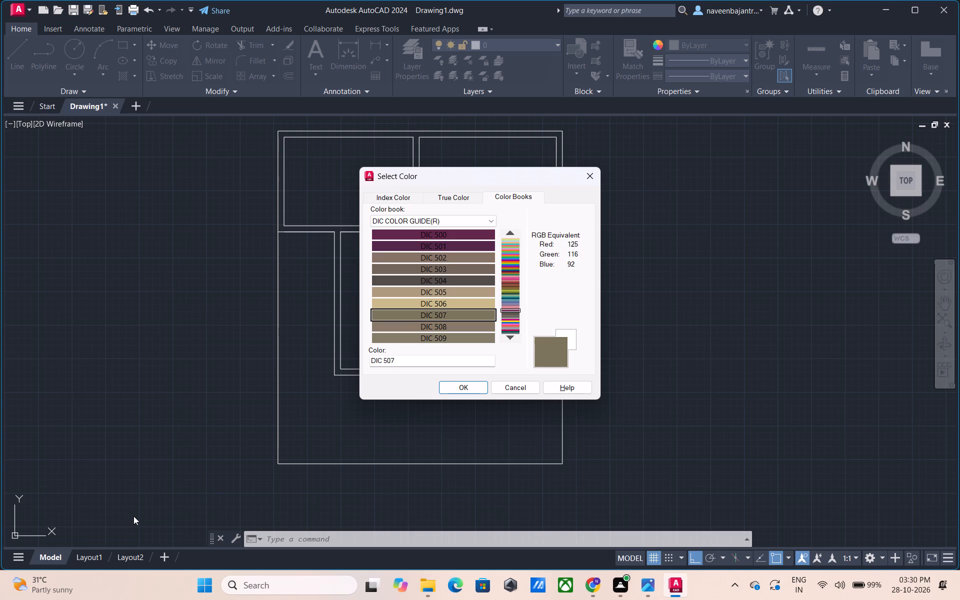
{"action": "key", "text": "Down"}
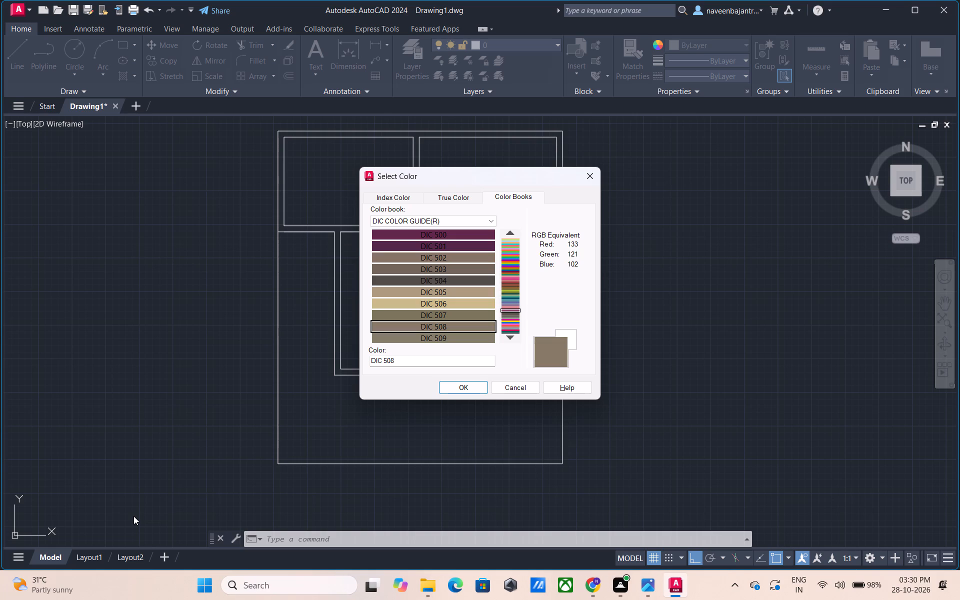
{"action": "key", "text": "Down"}
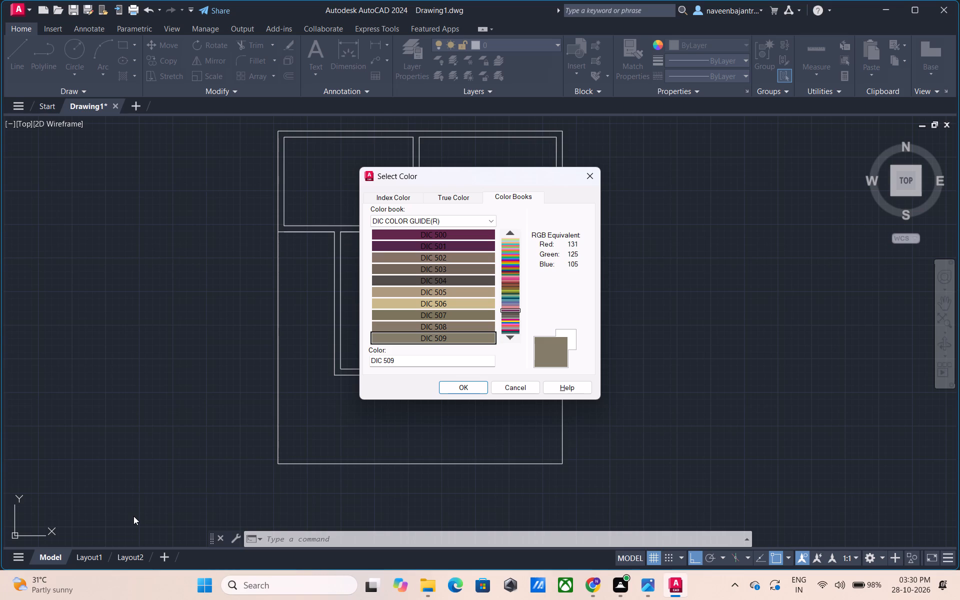
Preview the grey-green, dark grey, beige and mauve-brown swatches one by one forward from DIC 510 to DIC 519.
{"action": "key", "text": "Down"}
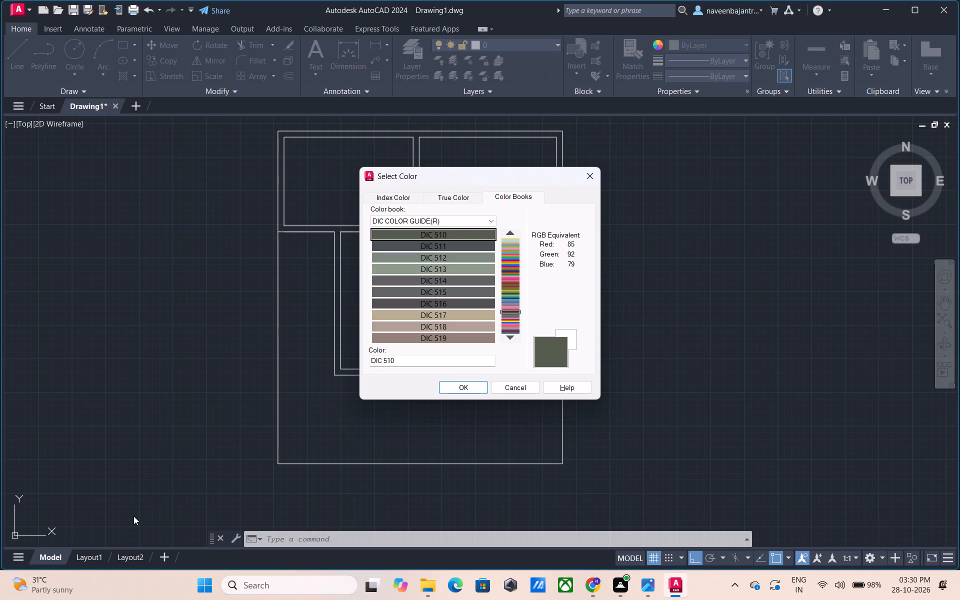
{"action": "key", "text": "Down"}
{"action": "key", "text": "Down"}
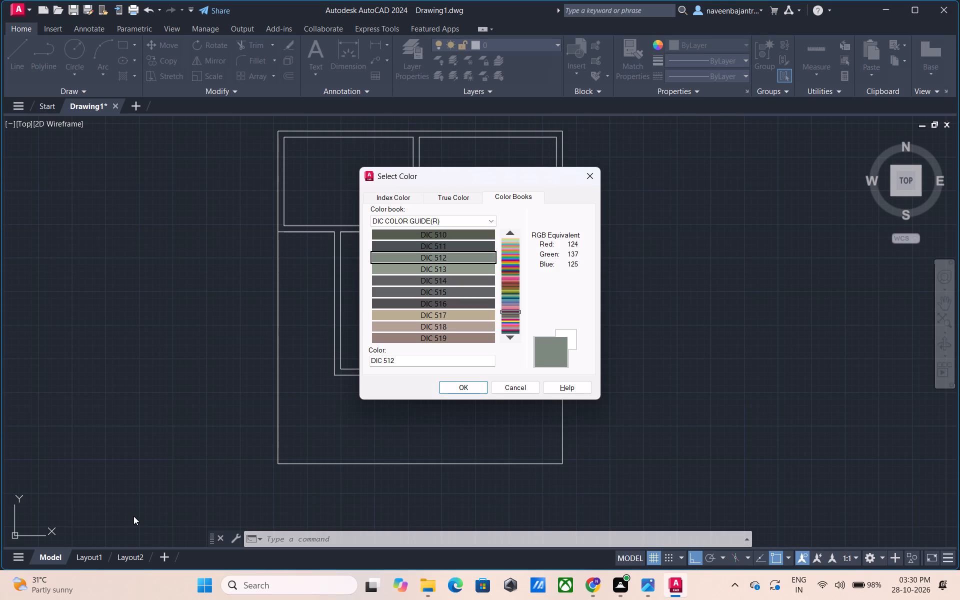
{"action": "key", "text": "Down"}
{"action": "key", "text": "Down"}
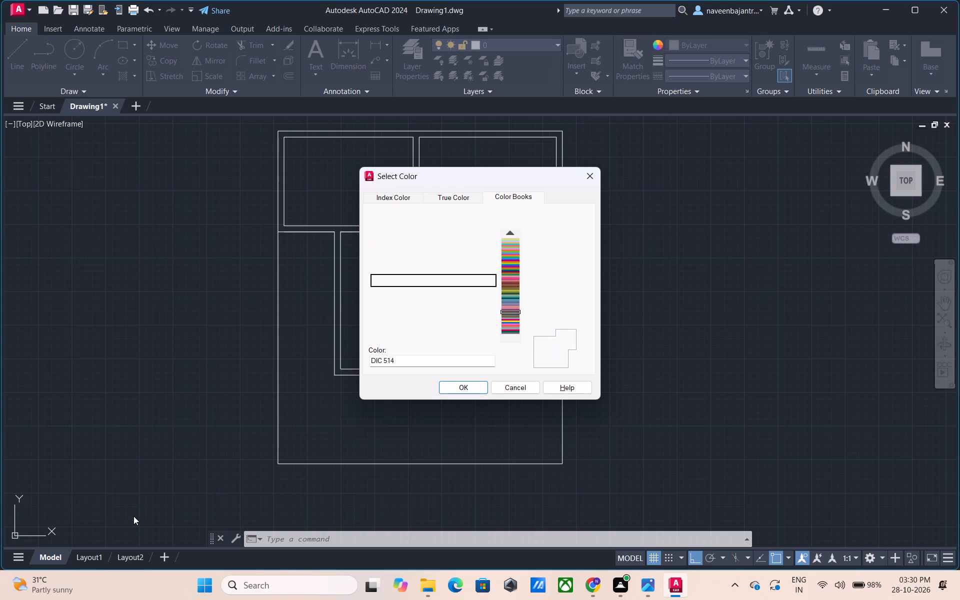
{"action": "key", "text": "Down"}
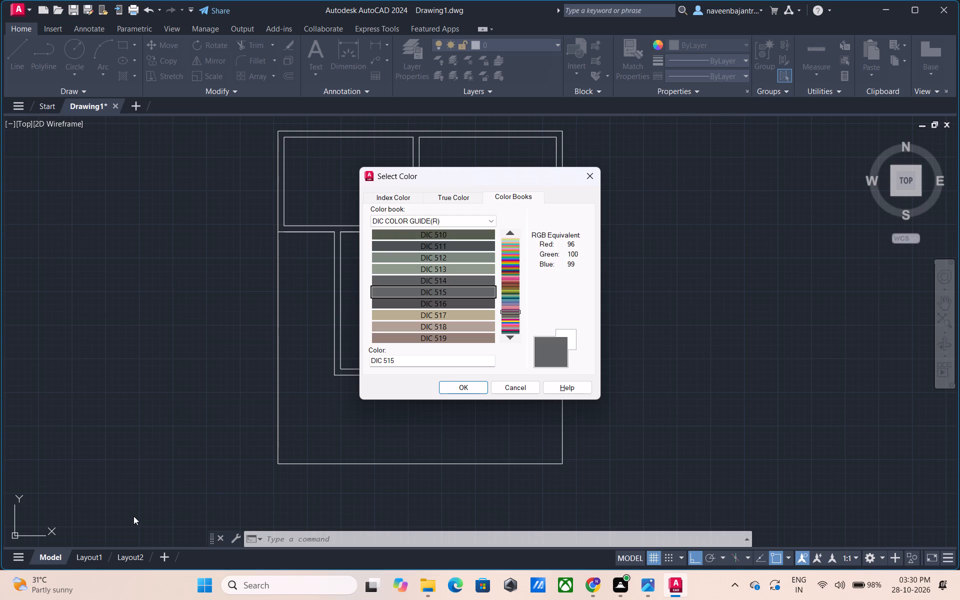
{"action": "key", "text": "Down"}
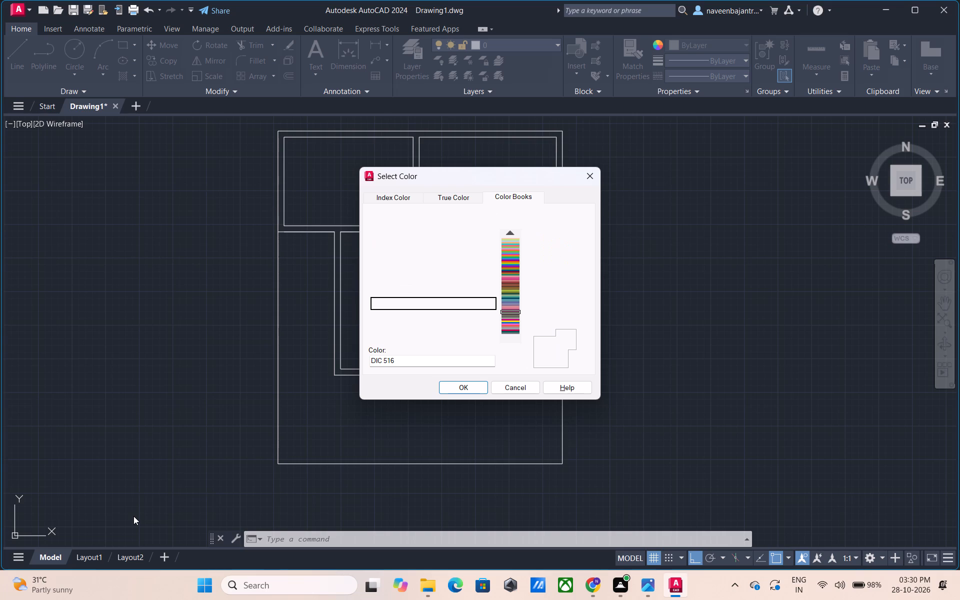
{"action": "key", "text": "Down"}
{"action": "key", "text": "Down"}
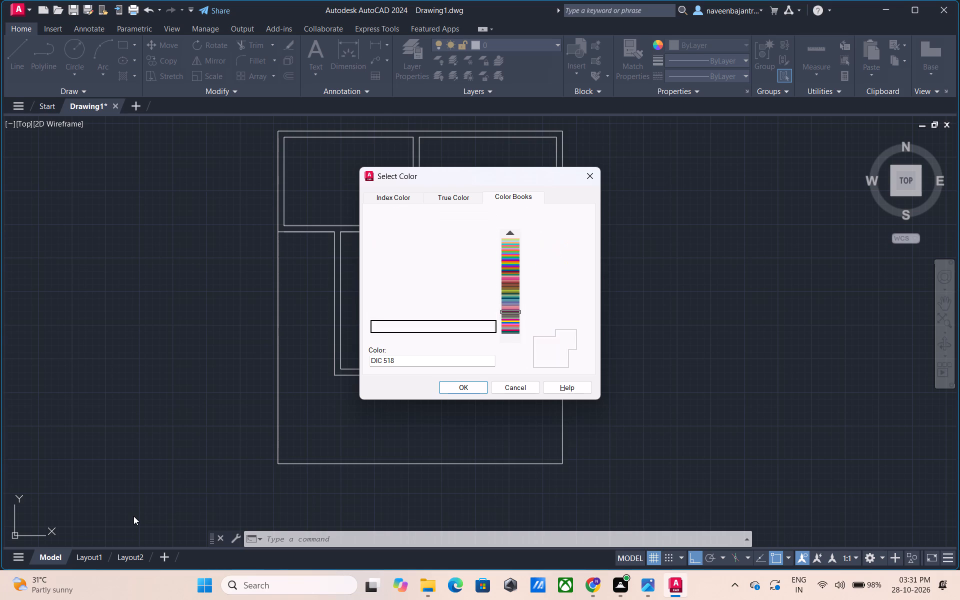
{"action": "key", "text": "Down"}
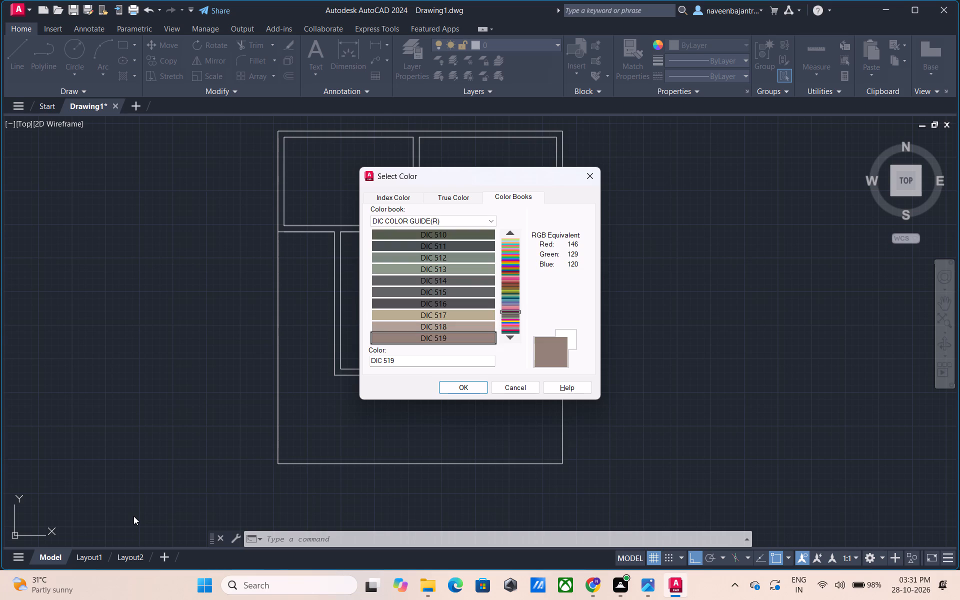
Preview the dark brown-grey and tan swatches one by one forward from DIC 520 to DIC 522.
{"action": "key", "text": "Down"}
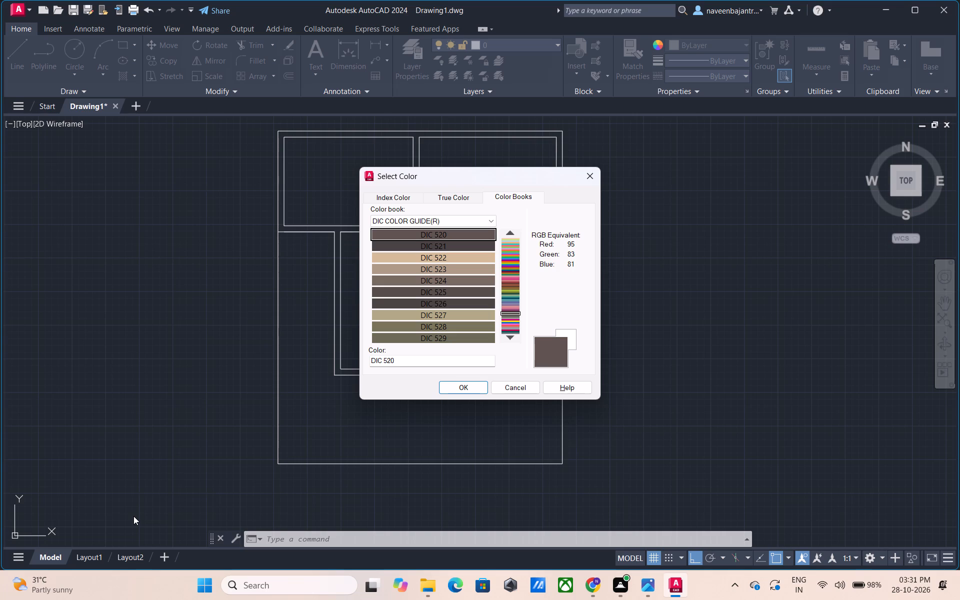
{"action": "key", "text": "Down"}
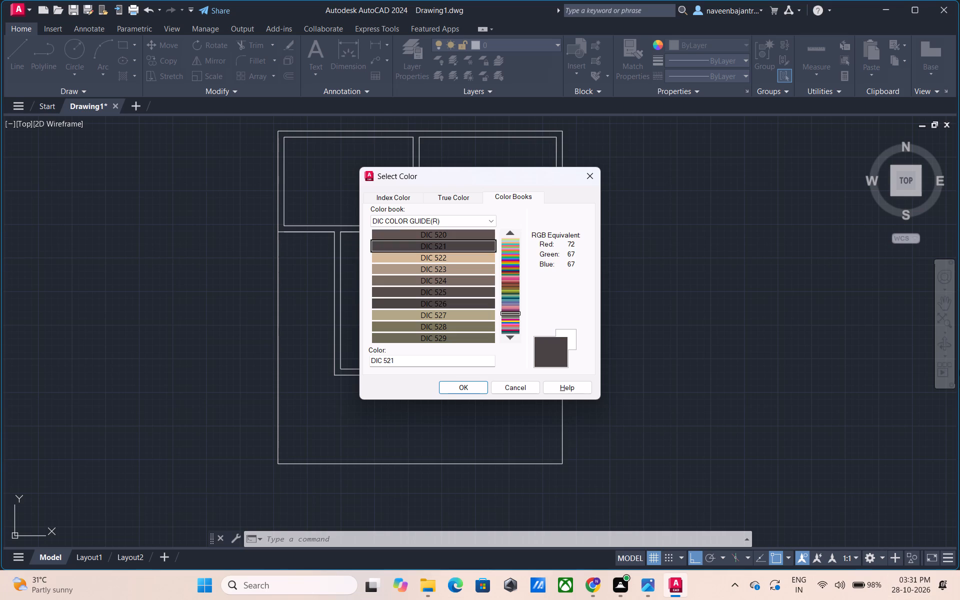
{"action": "key", "text": "Down"}
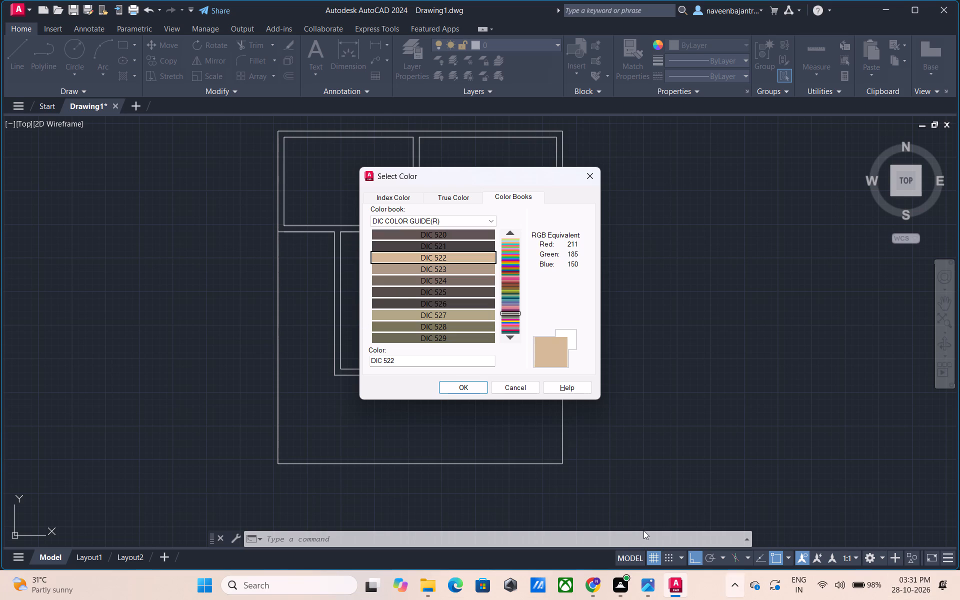
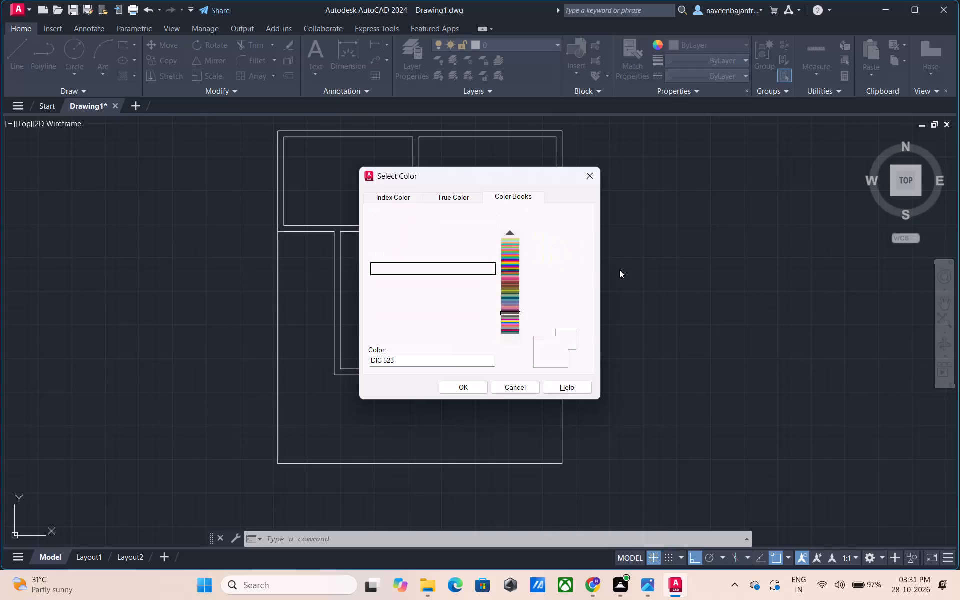
Preview the taupe, dark brown-grey and khaki swatches one by one forward from DIC 524 to DIC 529.
{"action": "key", "text": "Down"}
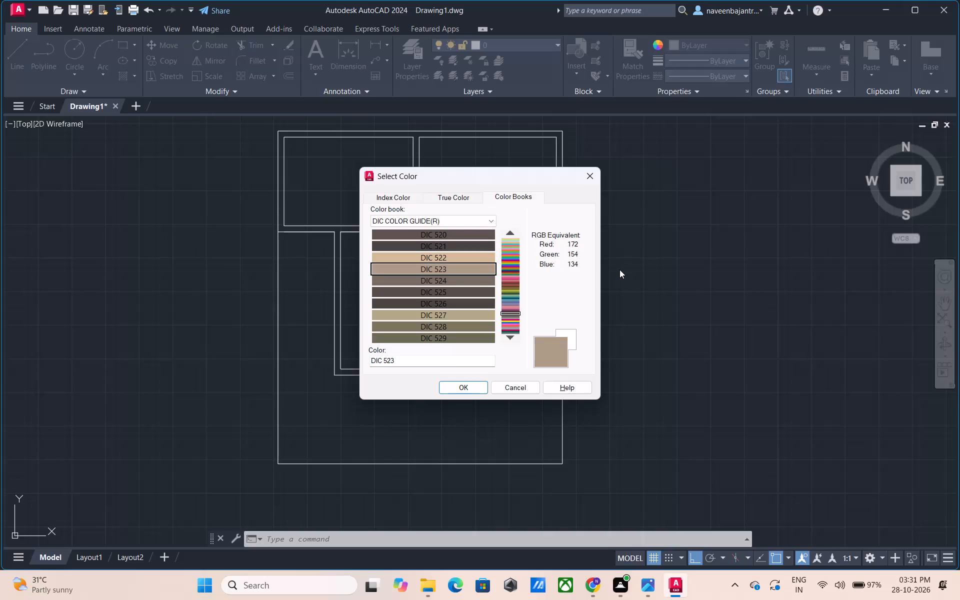
{"action": "key", "text": "Down"}
{"action": "key", "text": "Down"}
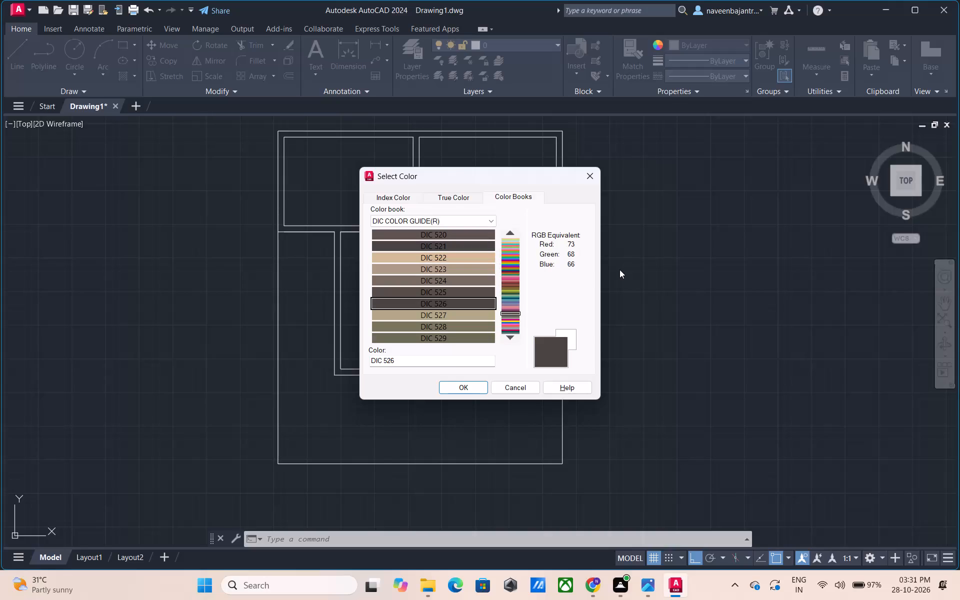
{"action": "key", "text": "Down"}
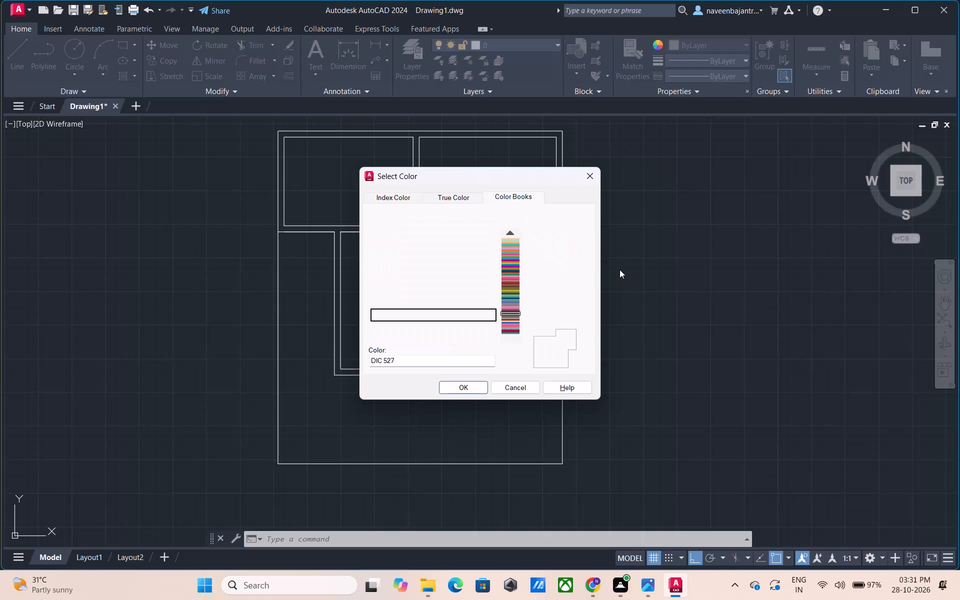
{"action": "key", "text": "Down"}
{"action": "key", "text": "Down"}
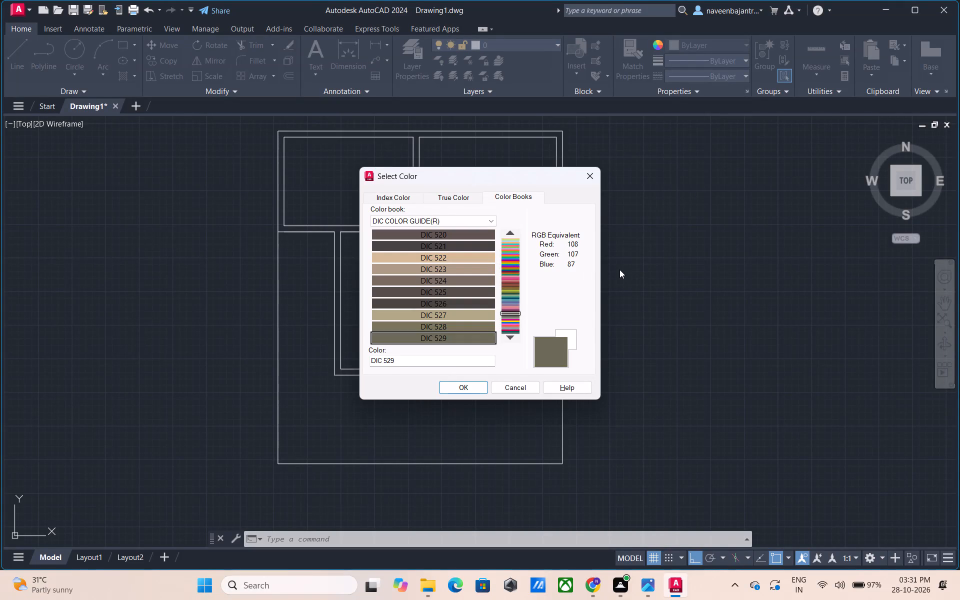
Preview the olive-grey, grey-green and slate swatches one by one forward from DIC 530 to DIC 539.
{"action": "key", "text": "Down"}
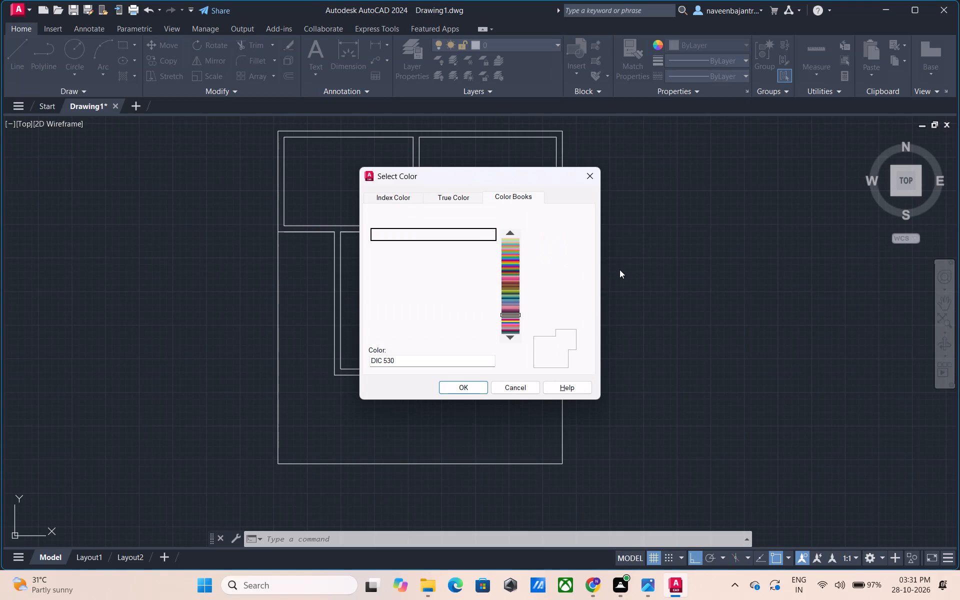
{"action": "key", "text": "Down"}
{"action": "key", "text": "Down"}
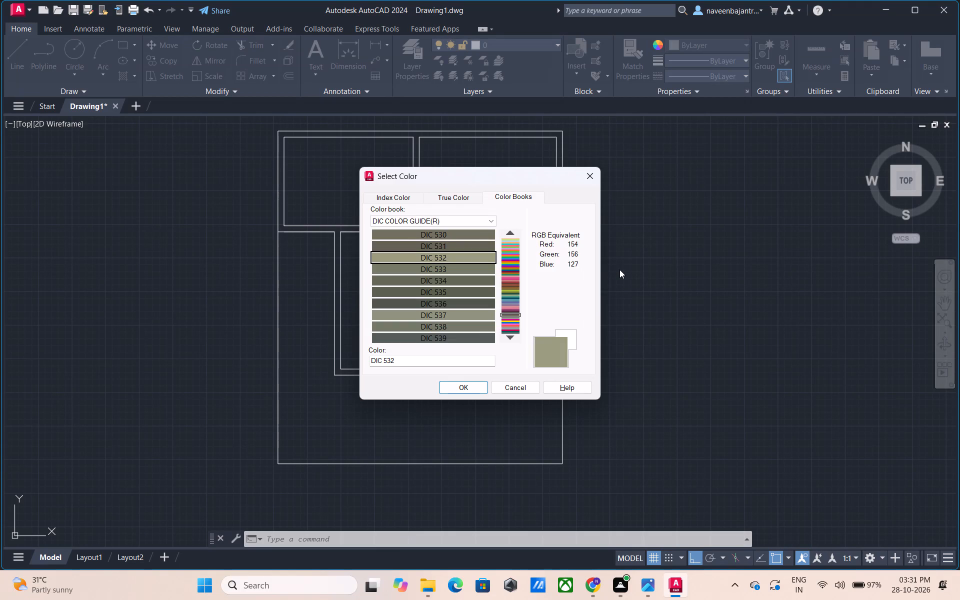
{"action": "key", "text": "Down"}
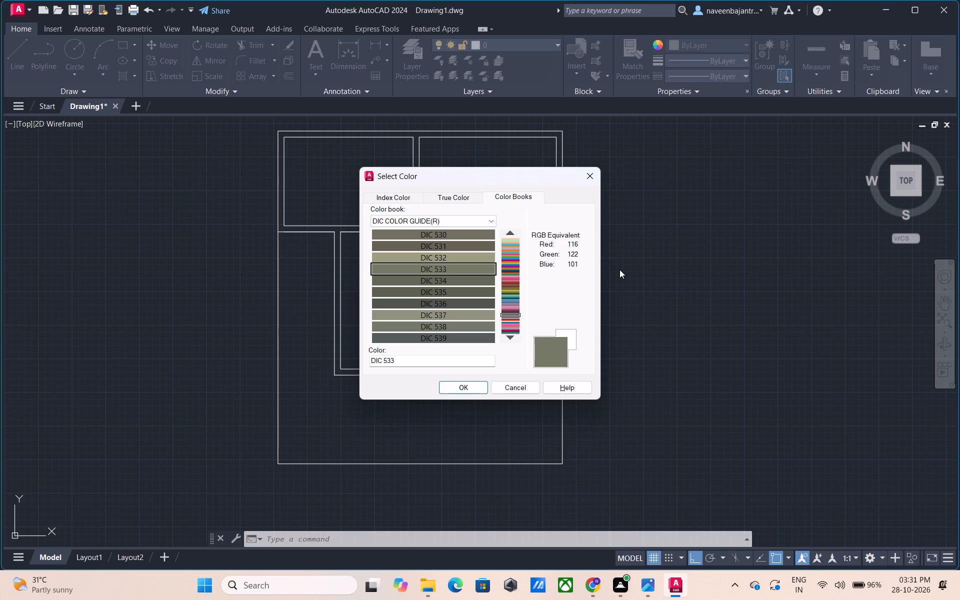
{"action": "key", "text": "Down"}
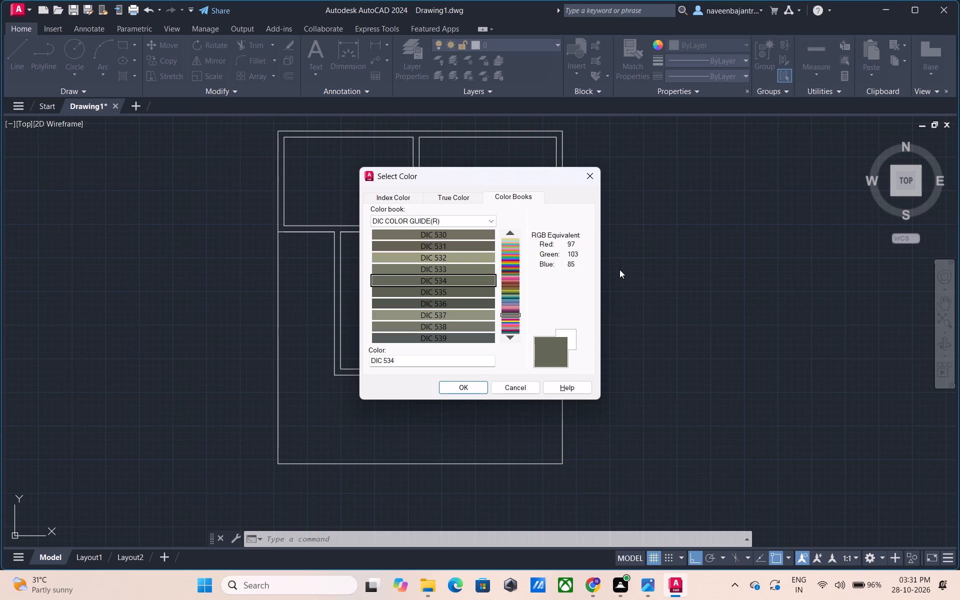
{"action": "key", "text": "Down"}
{"action": "key", "text": "Down"}
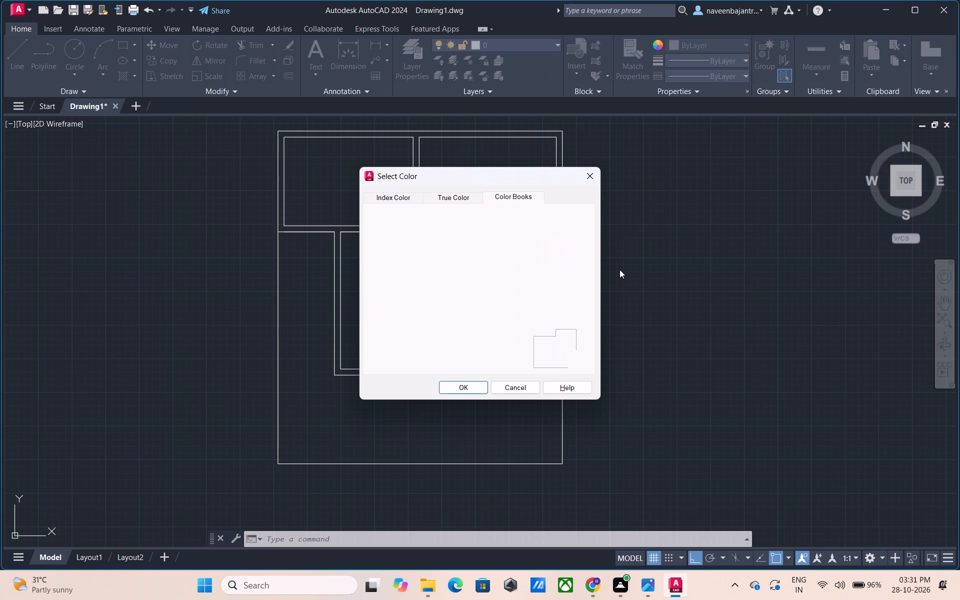
{"action": "key", "text": "Down"}
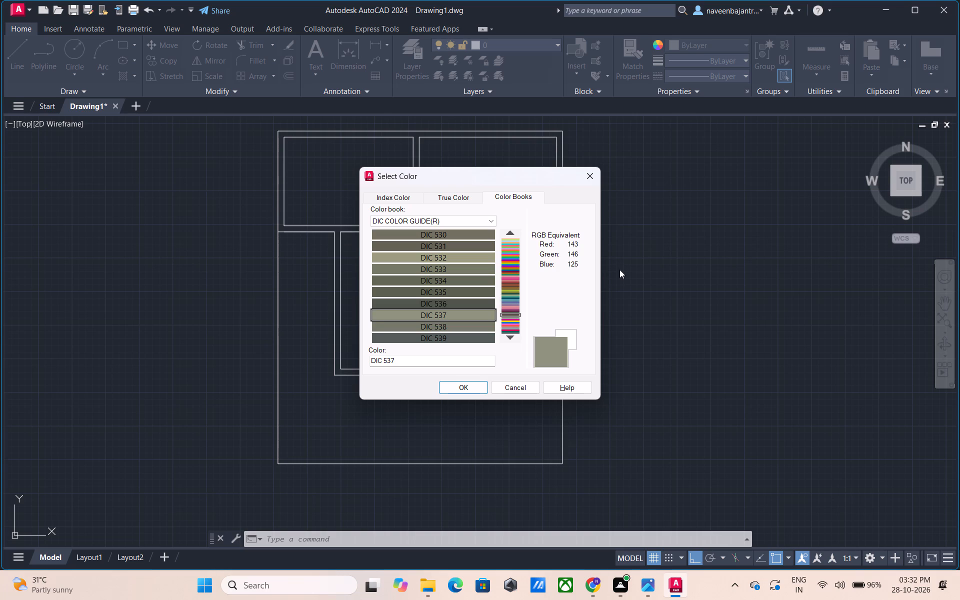
{"action": "key", "text": "Down"}
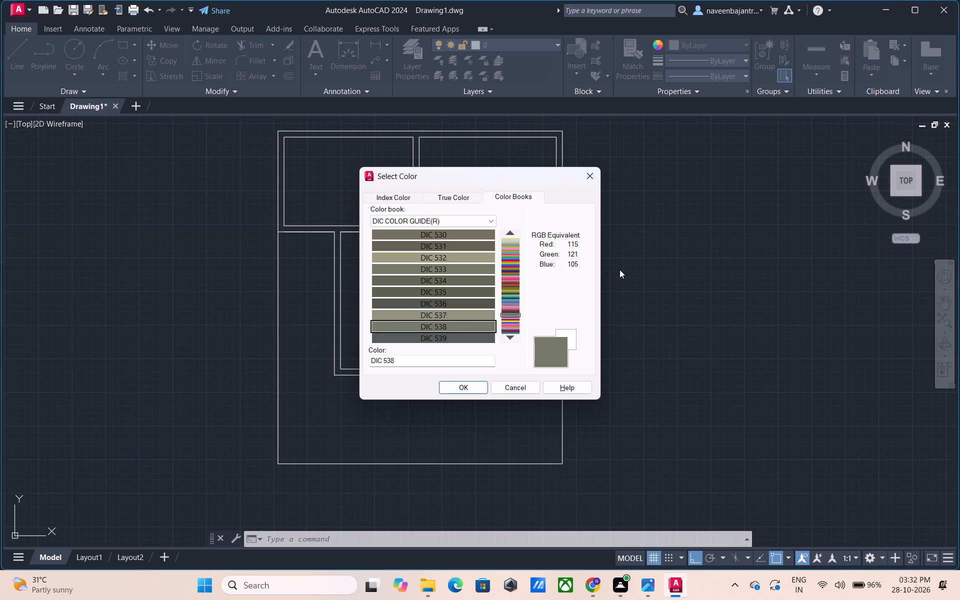
{"action": "key", "text": "Down"}
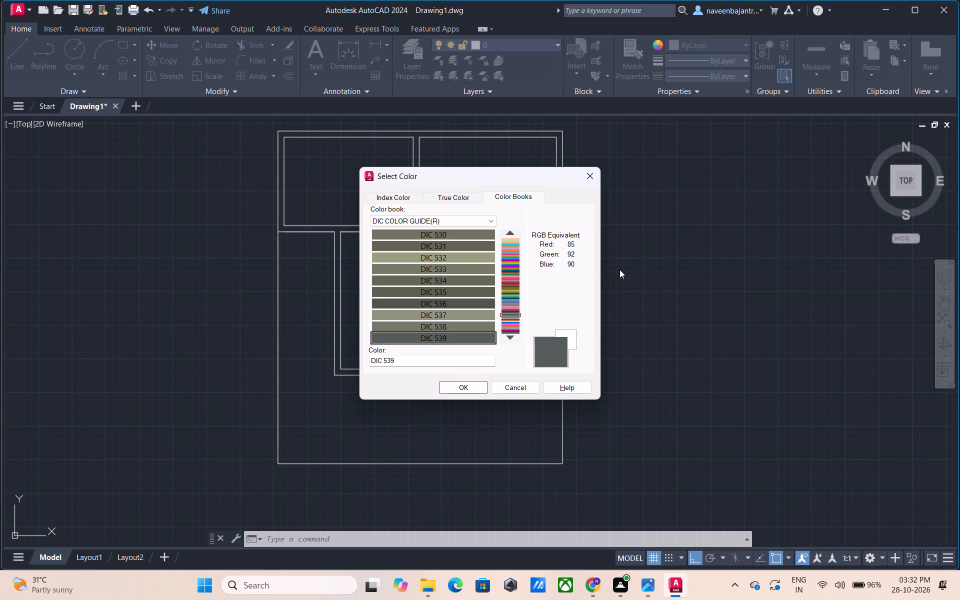
Preview the dark grey, mid-grey and pale beige swatches one by one forward from DIC 540 to DIC 548.
{"action": "key", "text": "Down"}
{"action": "key", "text": "Down"}
{"action": "key", "text": "Down"}
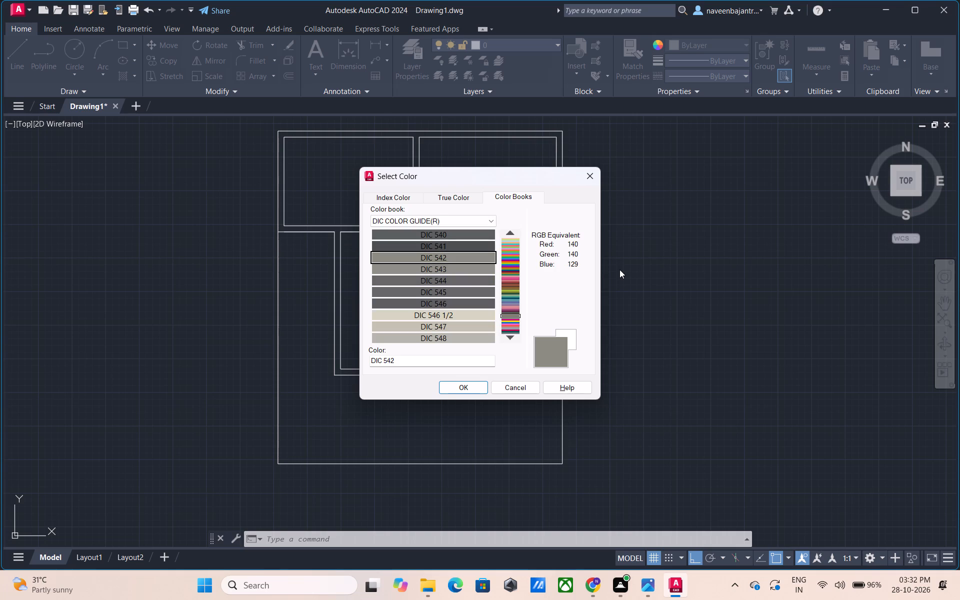
{"action": "key", "text": "Down"}
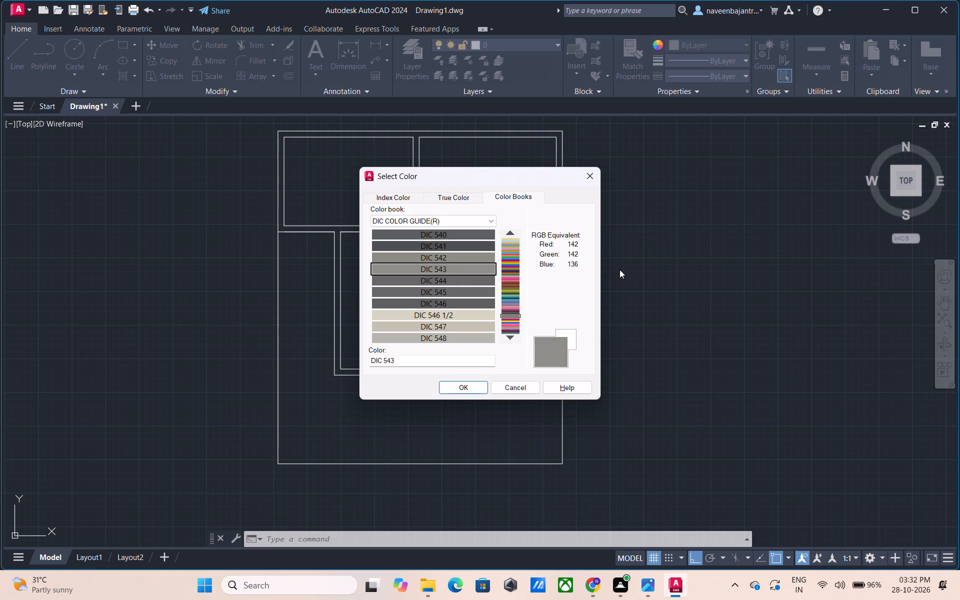
{"action": "key", "text": "Down"}
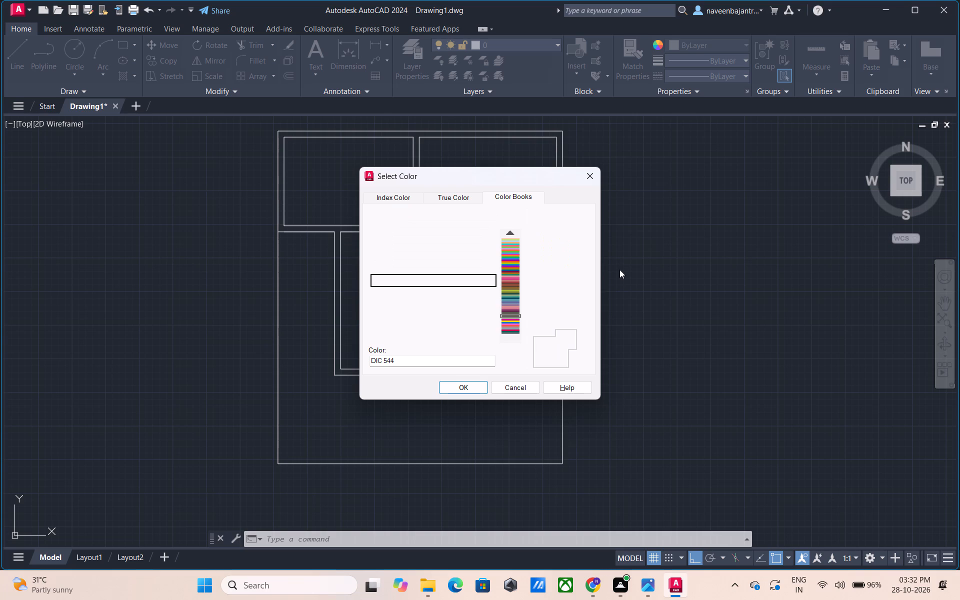
{"action": "key", "text": "Down"}
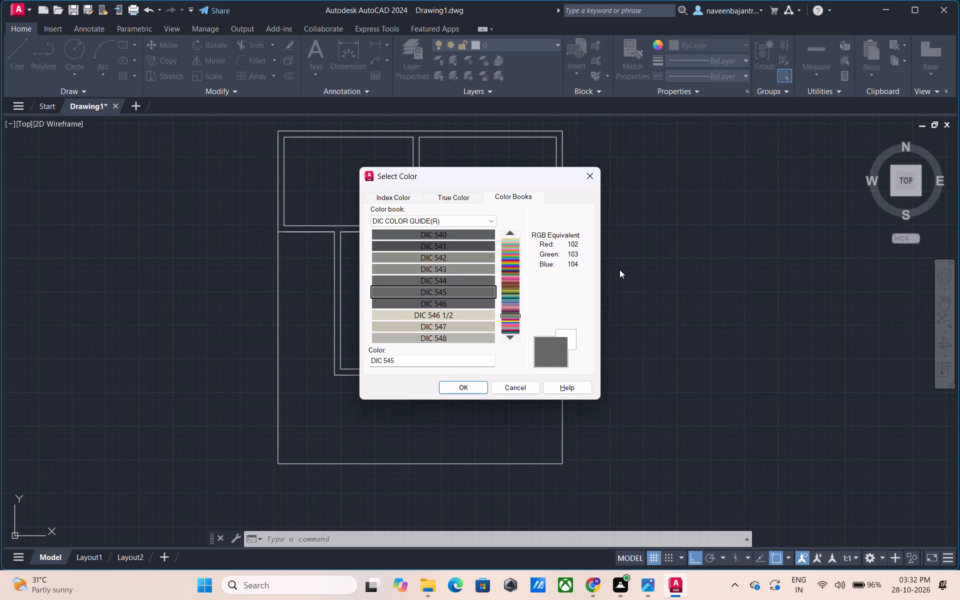
{"action": "key", "text": "Down"}
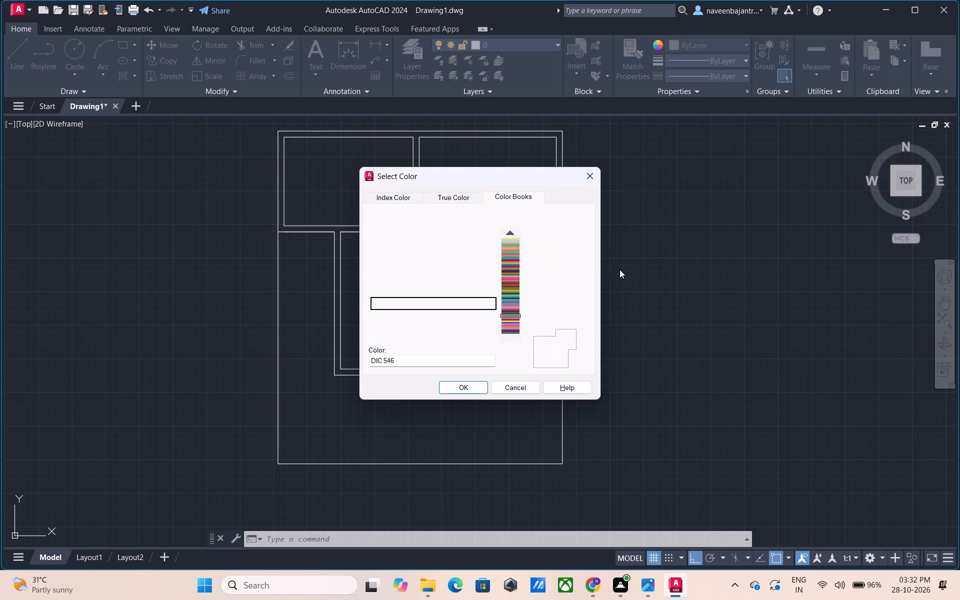
{"action": "key", "text": "Down"}
{"action": "key", "text": "Down"}
{"action": "key", "text": "Down"}
Preview the warm grey, charcoal and magenta swatches one by one forward from DIC 549 to DIC 557.
{"action": "key", "text": "Down"}
{"action": "key", "text": "Down"}
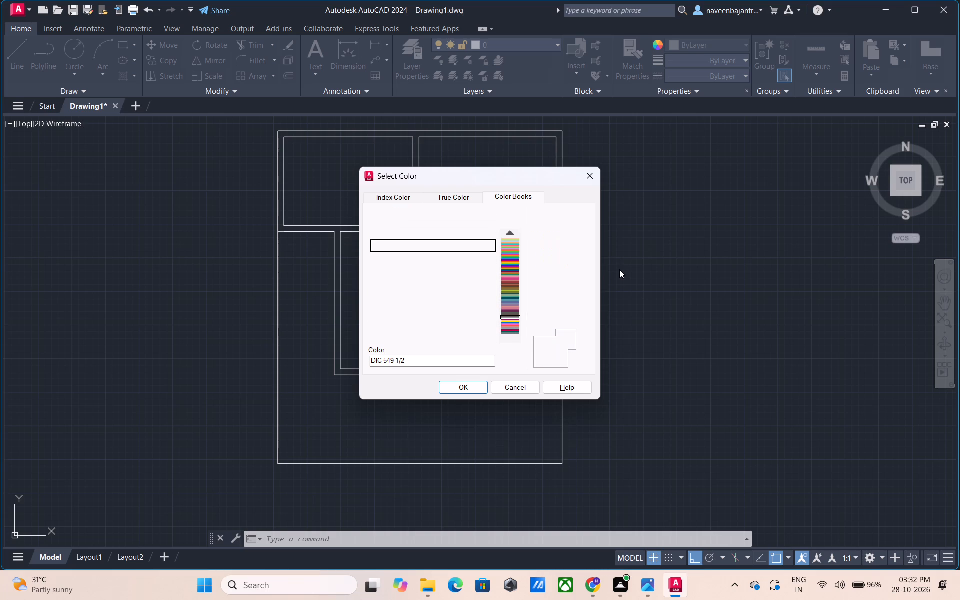
{"action": "key", "text": "Down"}
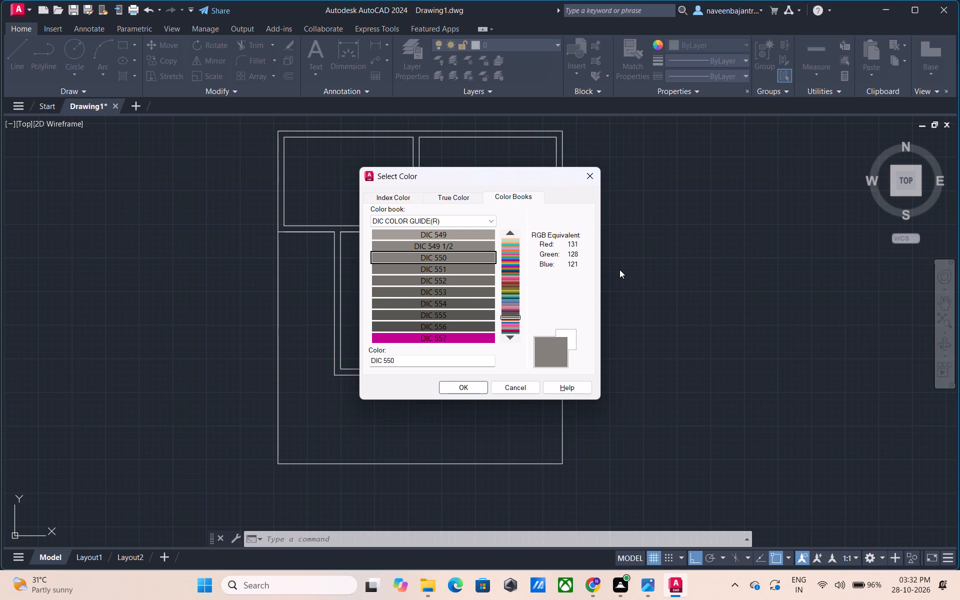
{"action": "key", "text": "Down"}
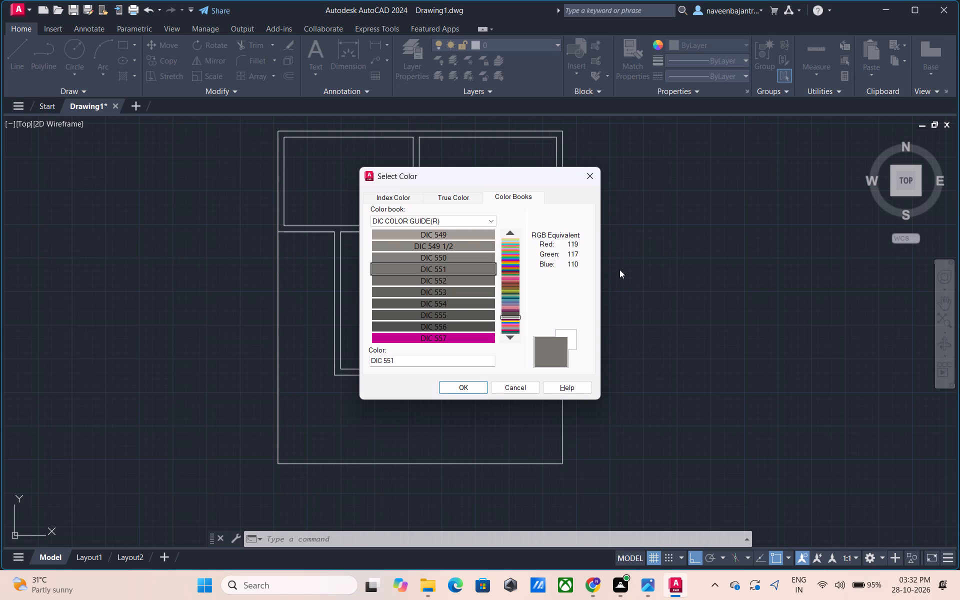
{"action": "key", "text": "Down"}
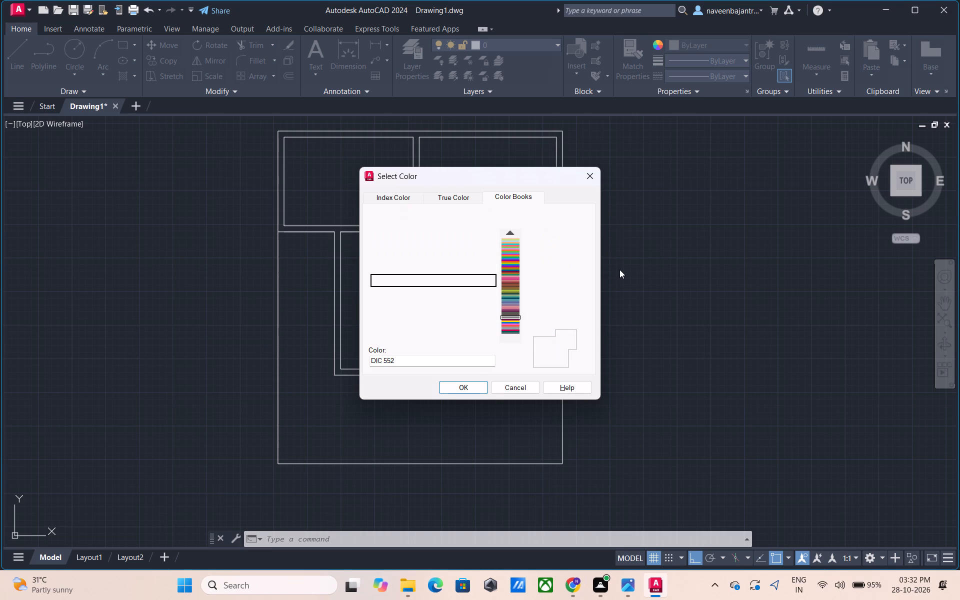
{"action": "key", "text": "Down"}
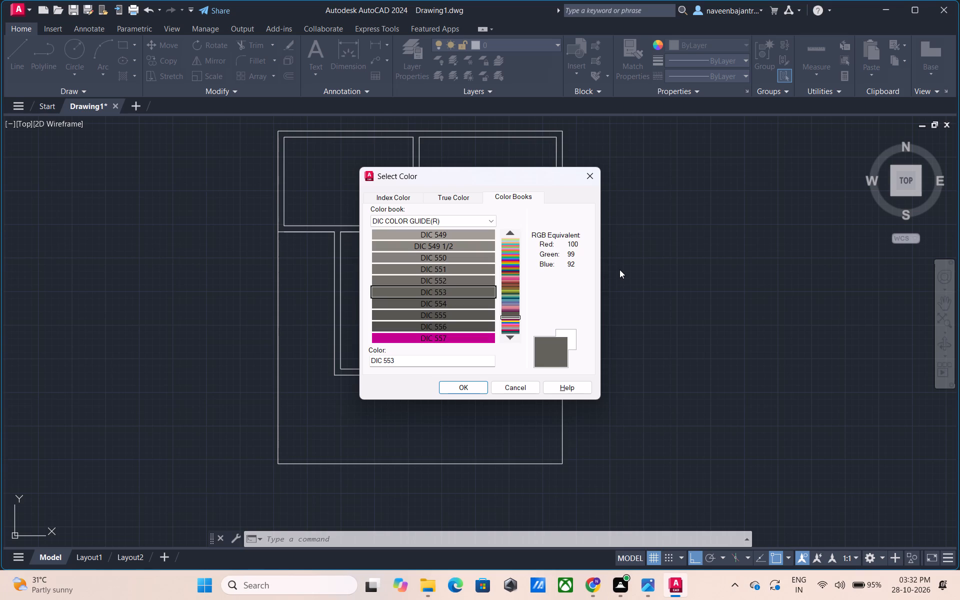
{"action": "key", "text": "Down"}
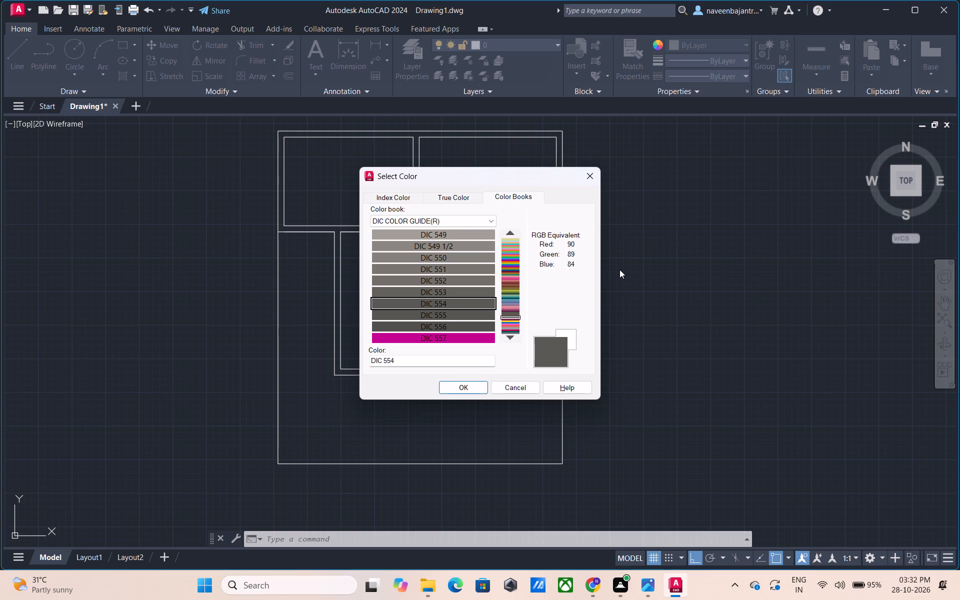
{"action": "key", "text": "Down"}
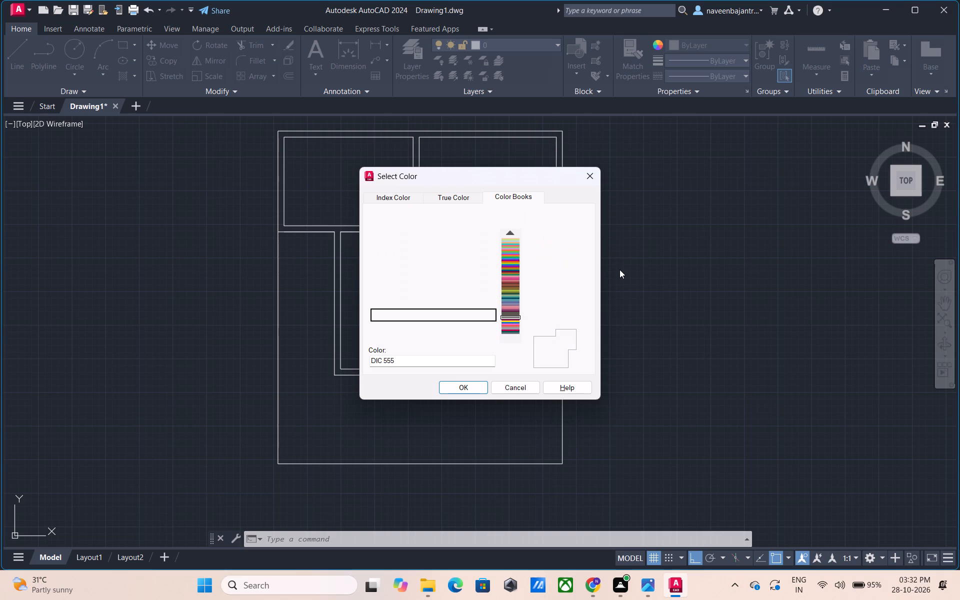
{"action": "key", "text": "Down"}
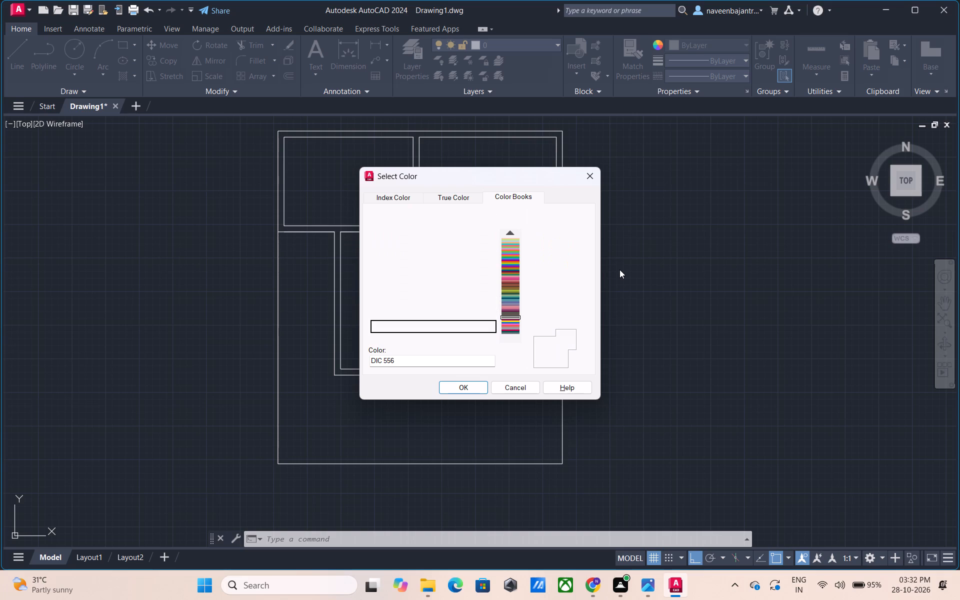
{"action": "key", "text": "Down"}
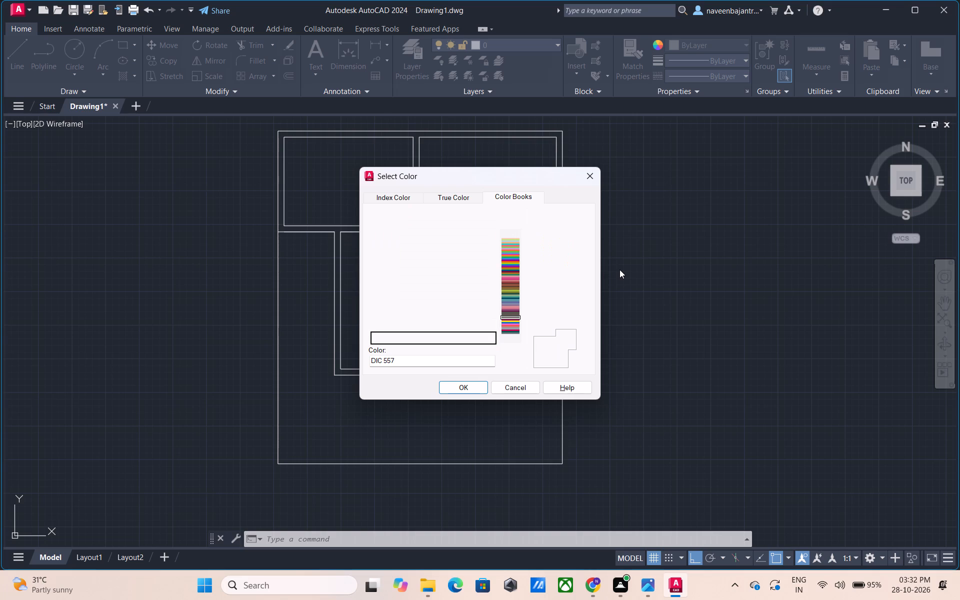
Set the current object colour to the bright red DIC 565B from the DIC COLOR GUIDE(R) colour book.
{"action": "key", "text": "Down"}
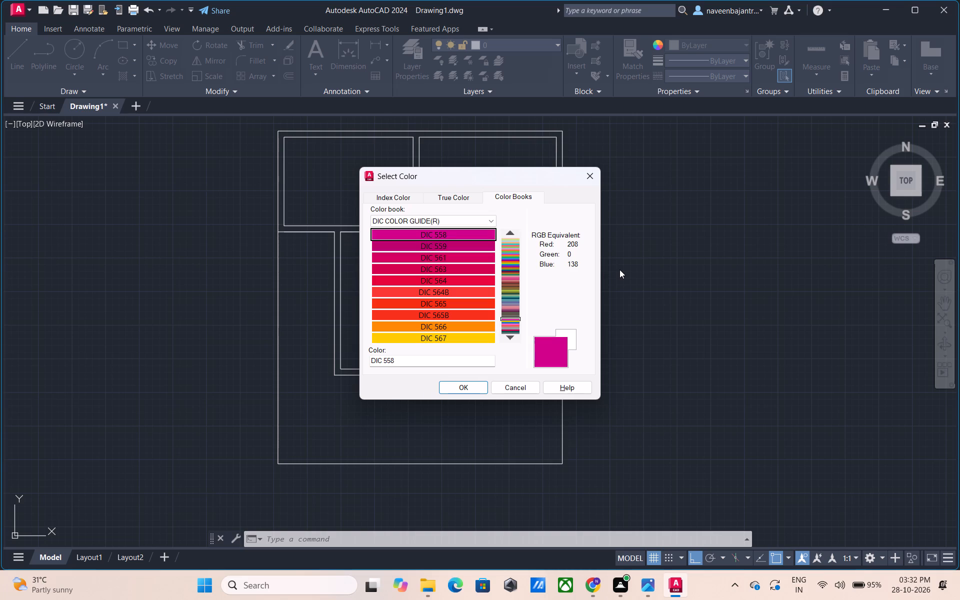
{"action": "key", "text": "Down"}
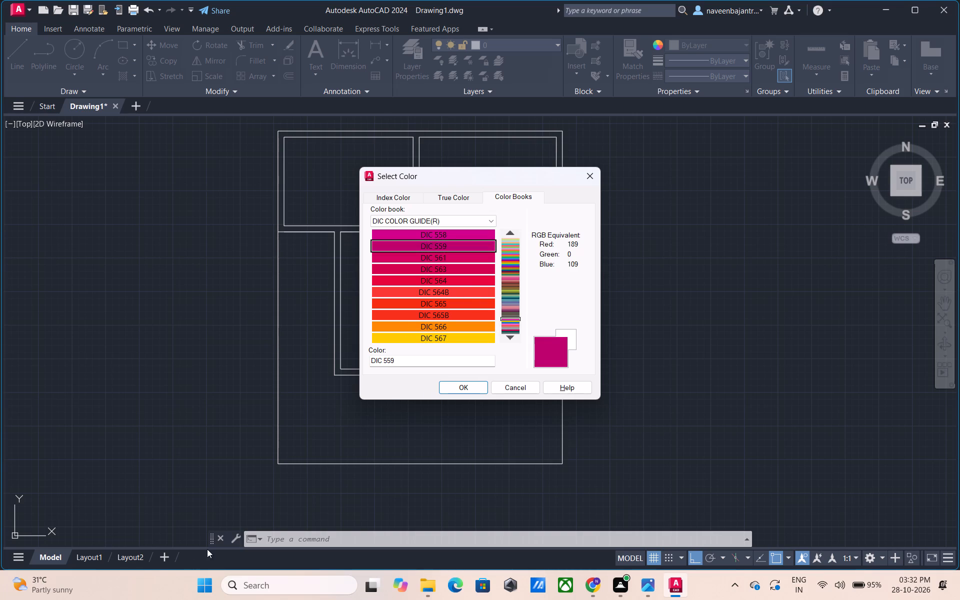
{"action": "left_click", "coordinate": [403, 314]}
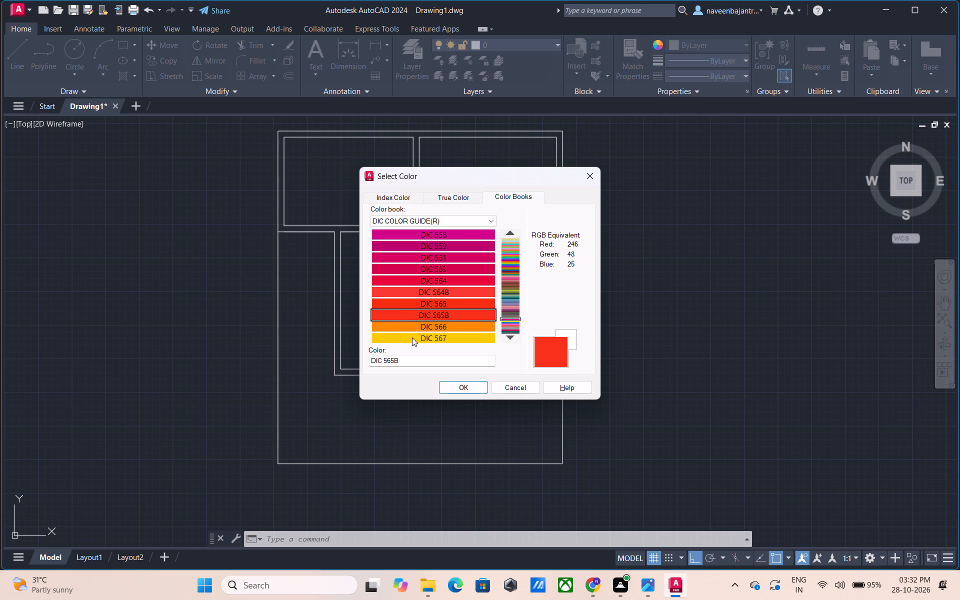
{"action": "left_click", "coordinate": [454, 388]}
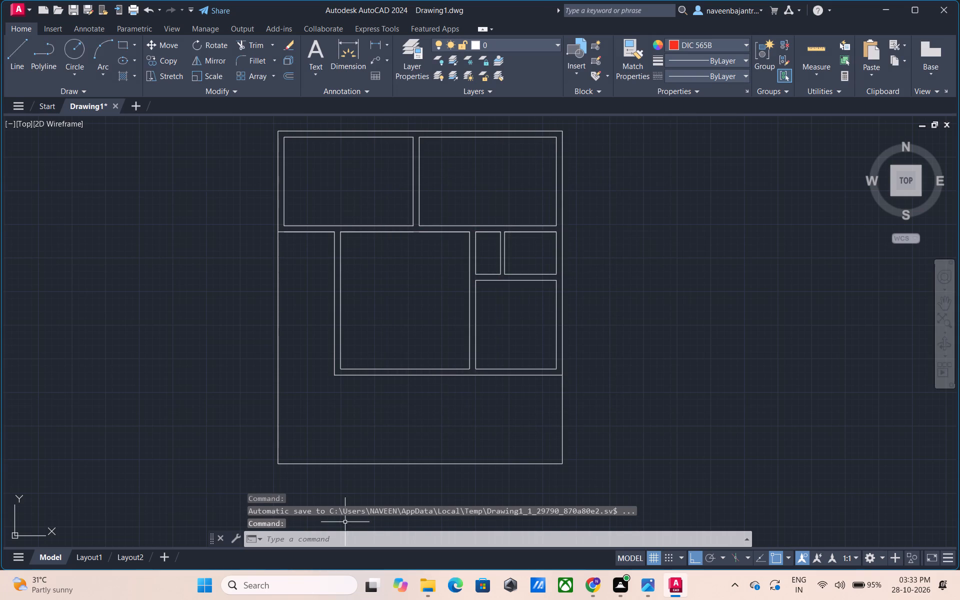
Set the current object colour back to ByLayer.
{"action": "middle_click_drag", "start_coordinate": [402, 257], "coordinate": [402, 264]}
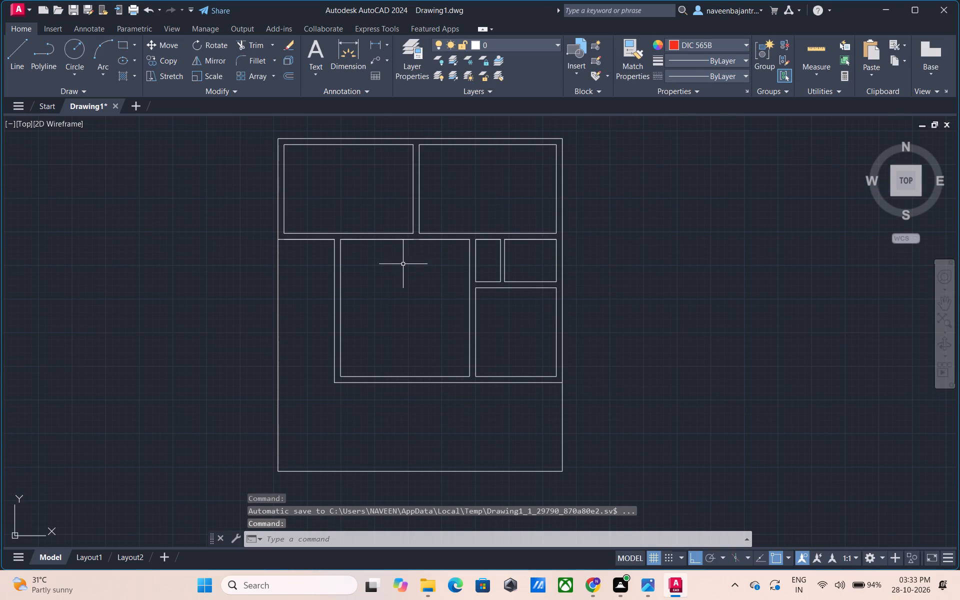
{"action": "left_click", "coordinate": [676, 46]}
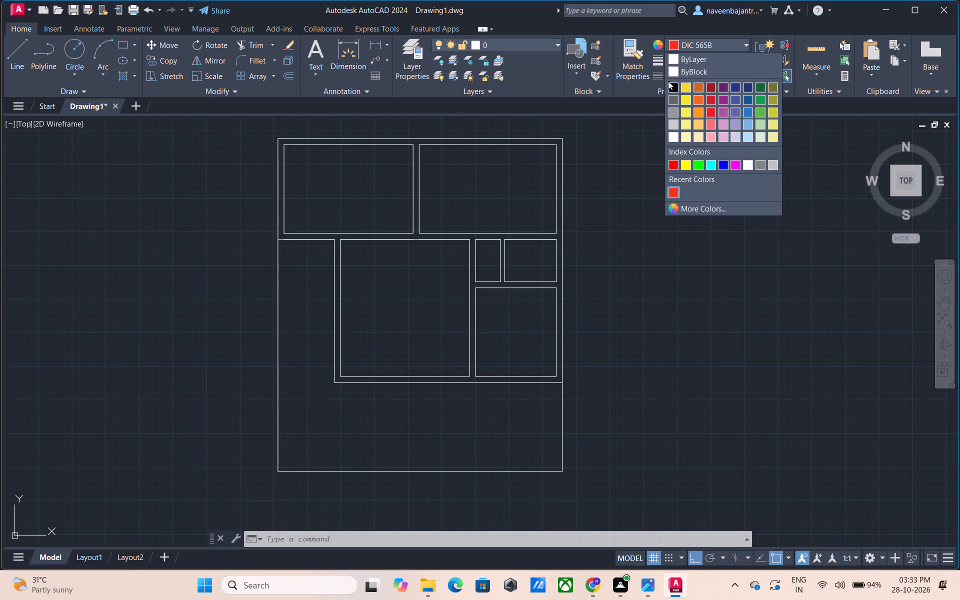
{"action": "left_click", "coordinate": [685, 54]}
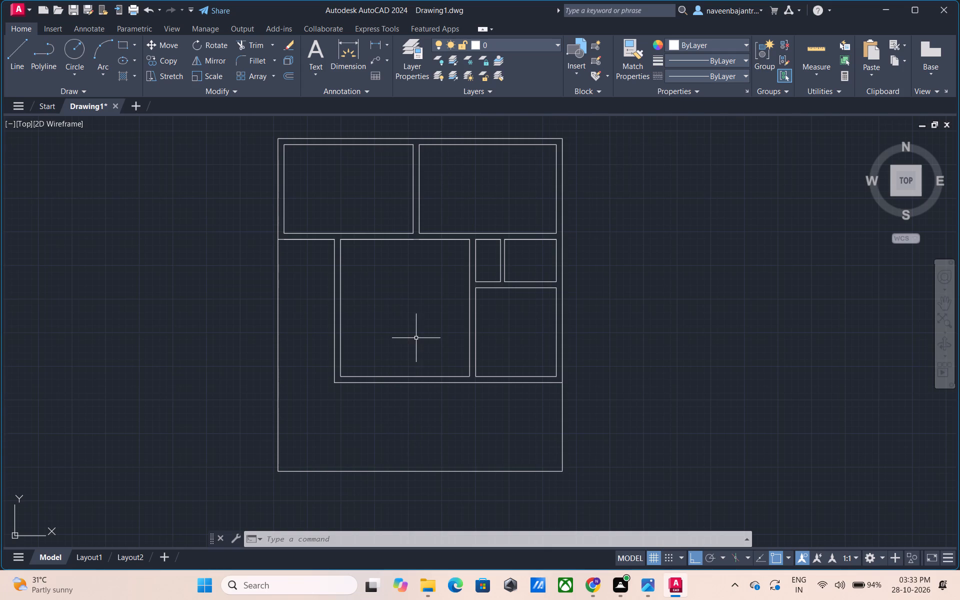
Open the Standard text style from the ISO-25 dimension style's text settings and browse its font list.
{"action": "type", "text": "d"}
{"action": "key", "text": "space"}
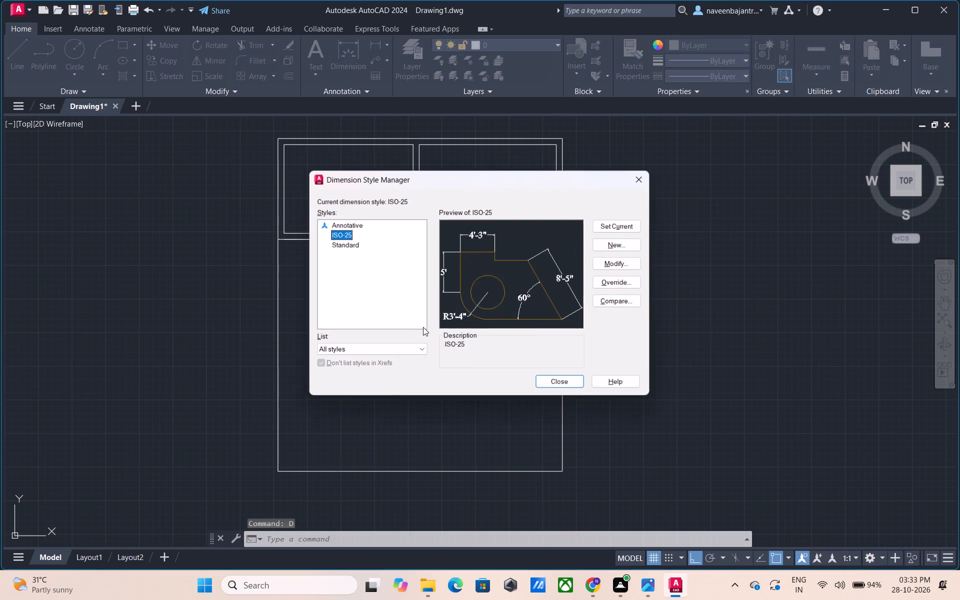
{"action": "left_click", "coordinate": [623, 265]}
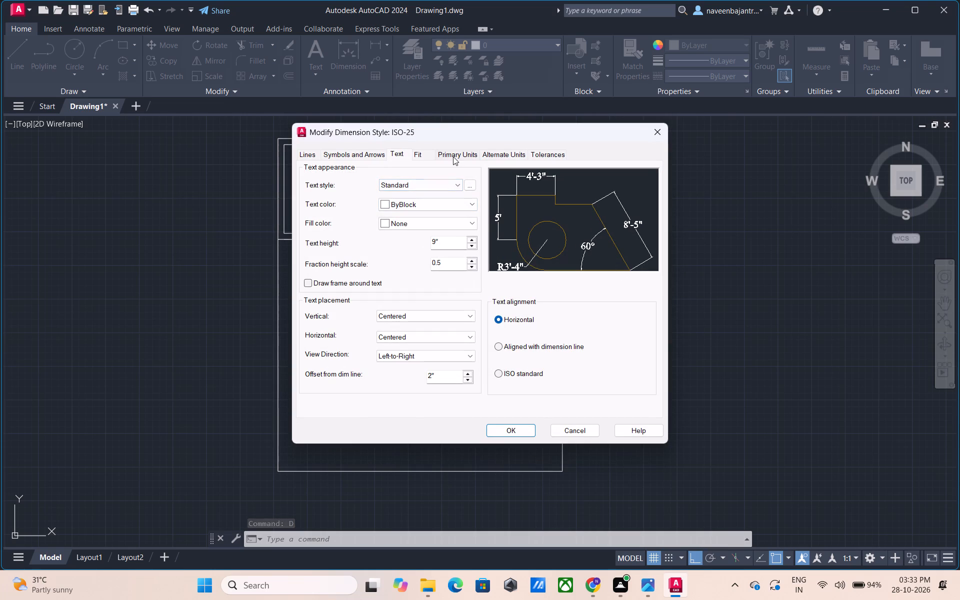
{"action": "left_click", "coordinate": [466, 186]}
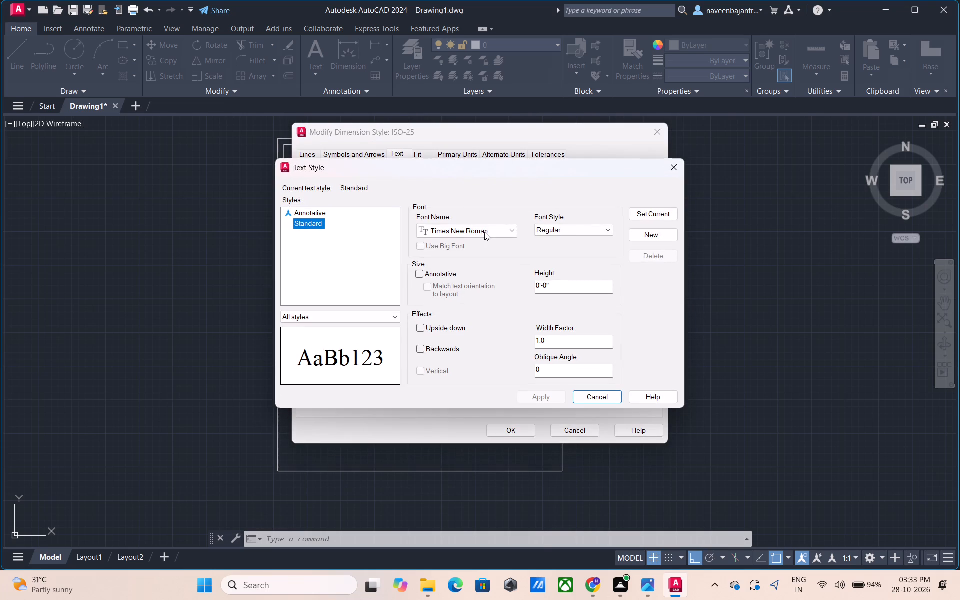
{"action": "left_click", "coordinate": [487, 232]}
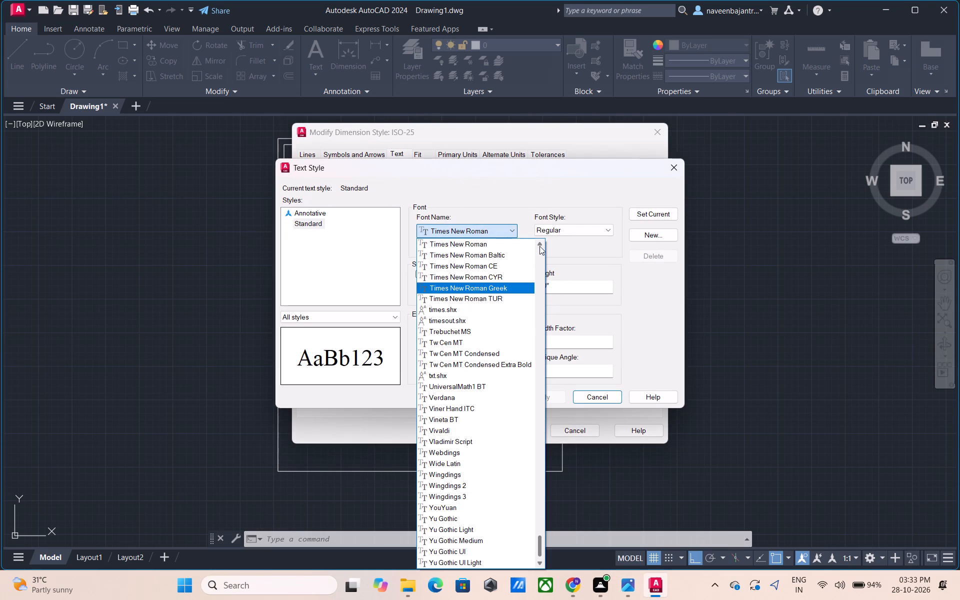
{"action": "left_click", "coordinate": [541, 245]}
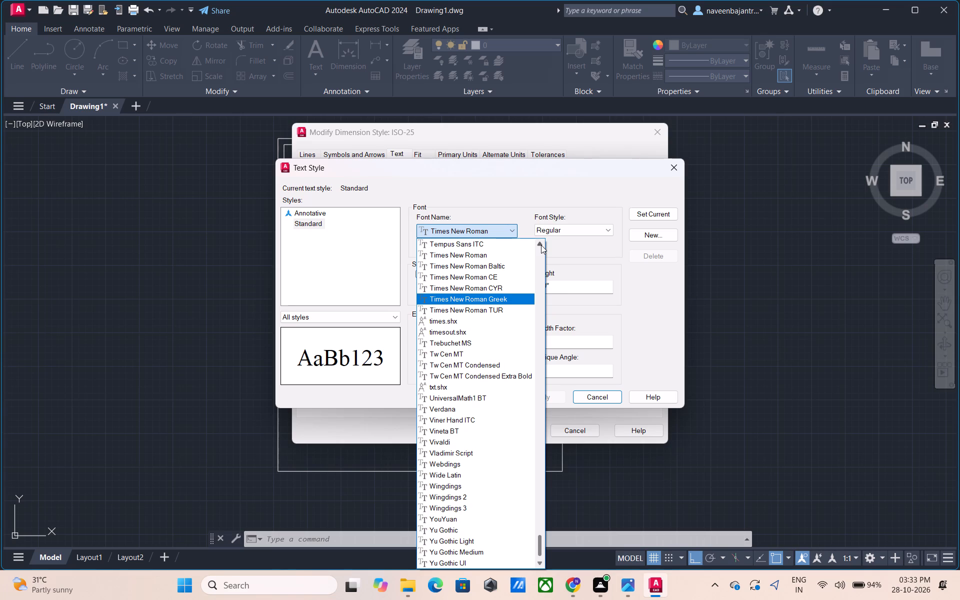
{"action": "left_click", "coordinate": [541, 245]}
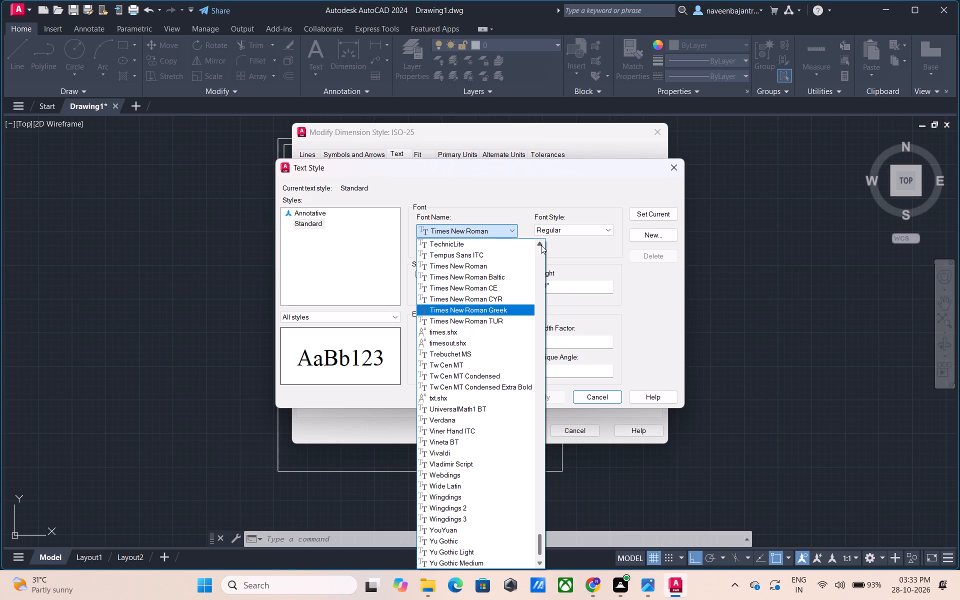
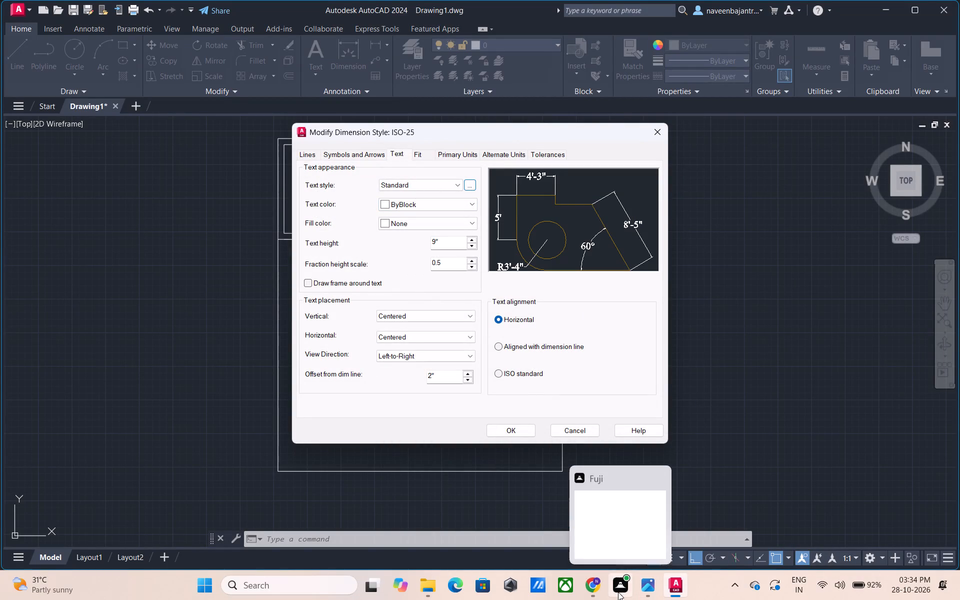
Leave the ISO-25 dimension style settings and the style manager without applying any changes.
{"action": "left_click", "coordinate": [682, 44]}
{"action": "double_click", "coordinate": [682, 44]}
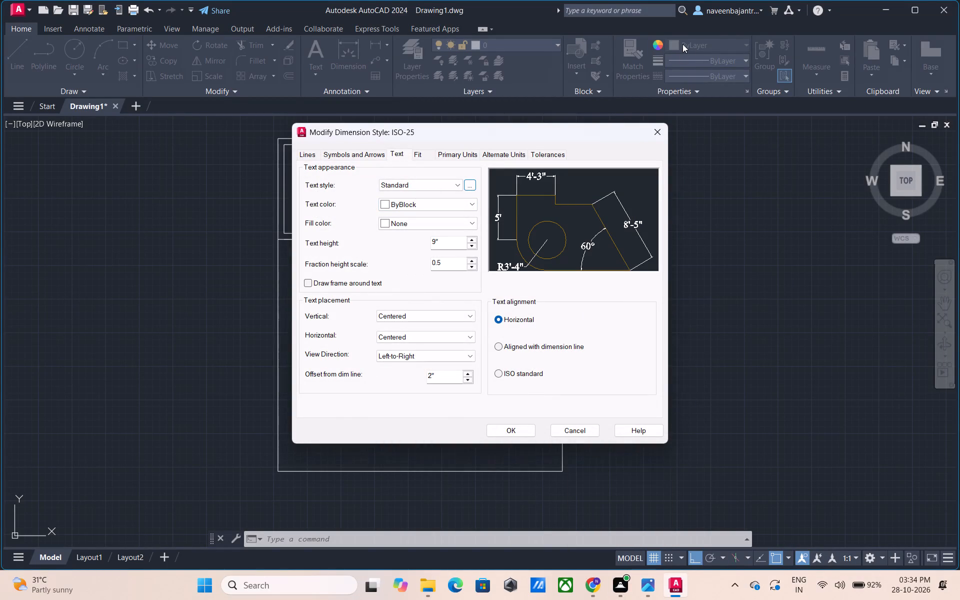
{"action": "left_click", "coordinate": [682, 44]}
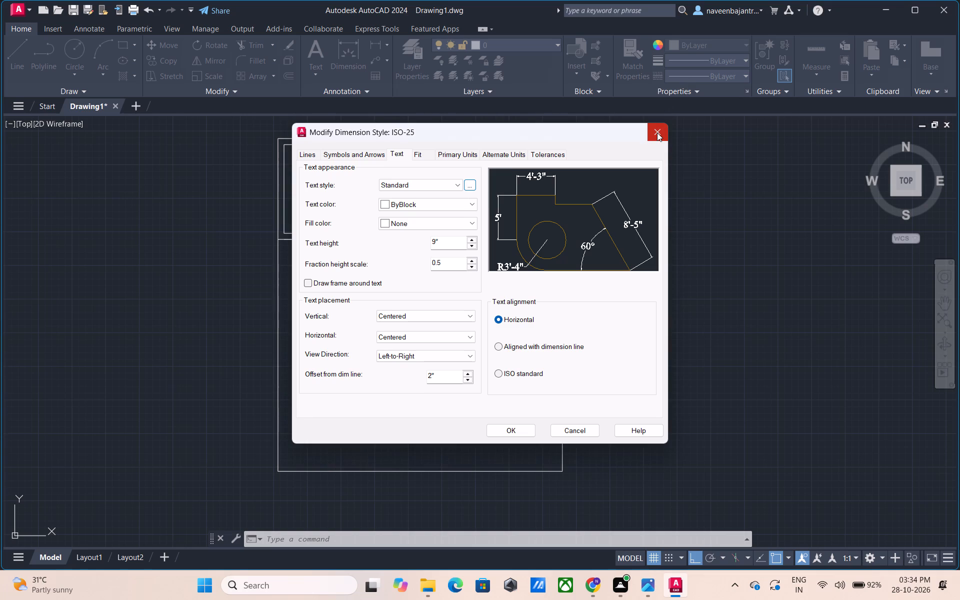
{"action": "left_click", "coordinate": [657, 132]}
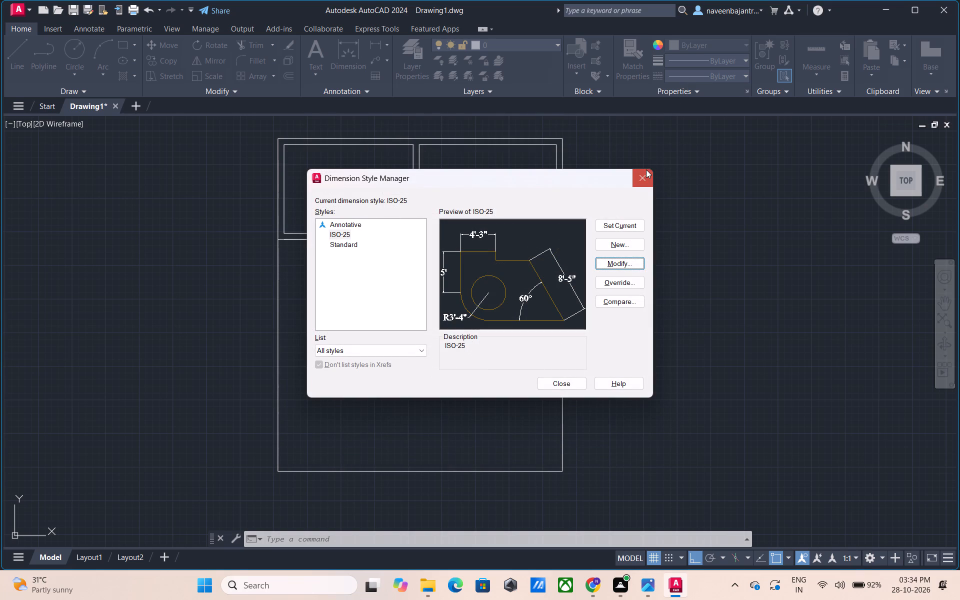
{"action": "left_click", "coordinate": [646, 169]}
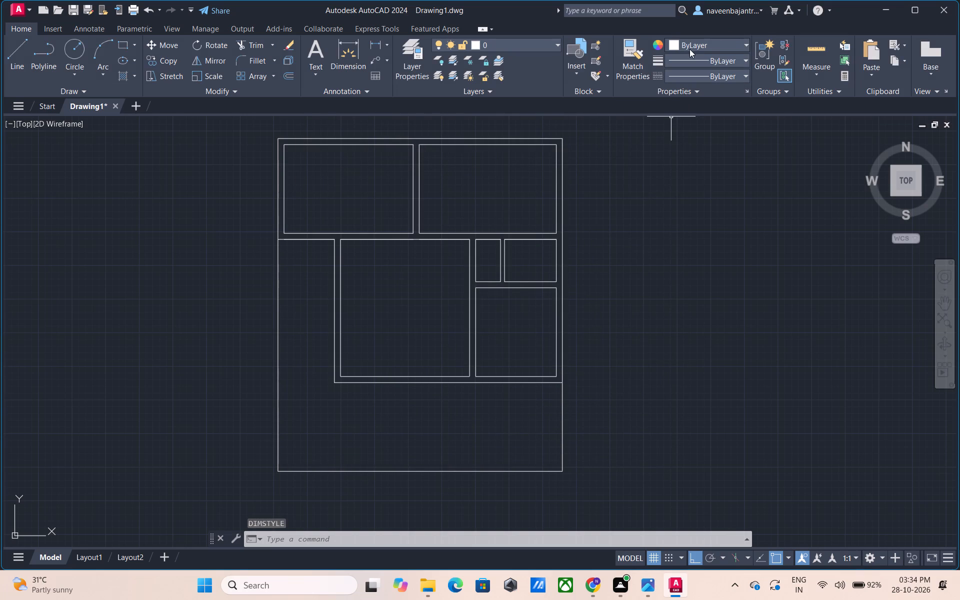
Open the DIC COLOR GUIDE(R) colour book for the current object colour and examine swatches DIC 1 through DIC 60.
{"action": "left_click", "coordinate": [703, 46]}
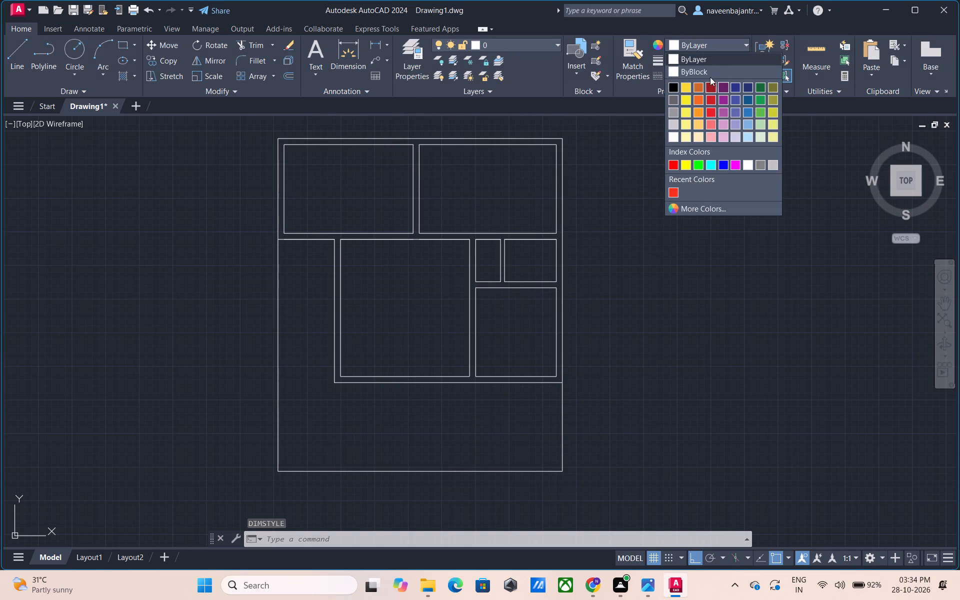
{"action": "left_click", "coordinate": [695, 208]}
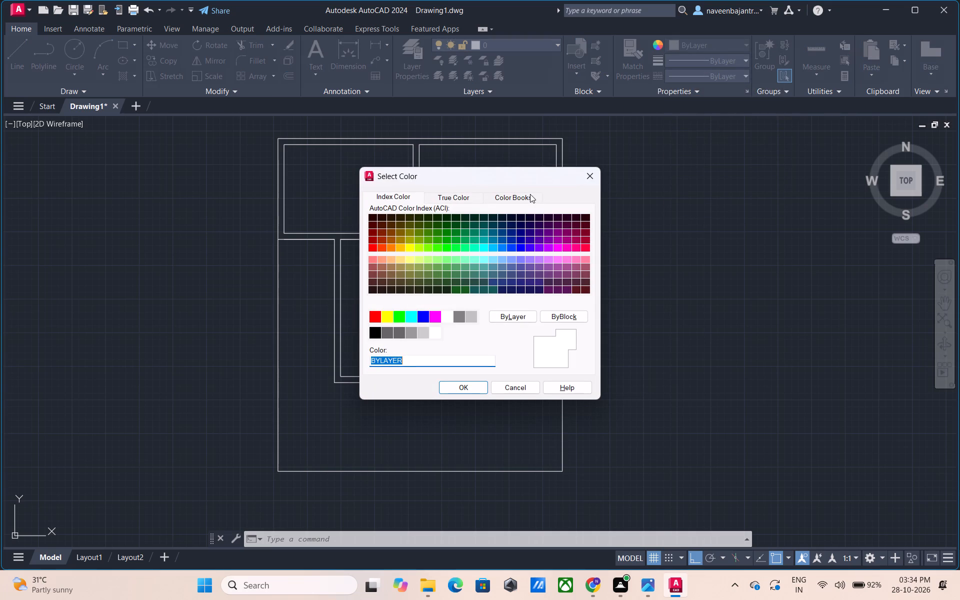
{"action": "left_click", "coordinate": [522, 192]}
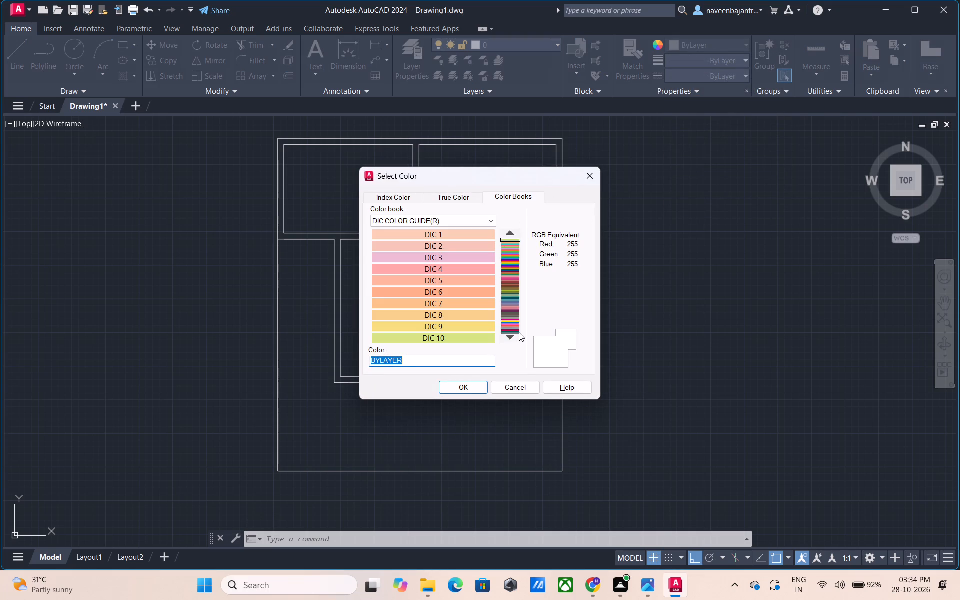
{"action": "key", "text": "Down"}
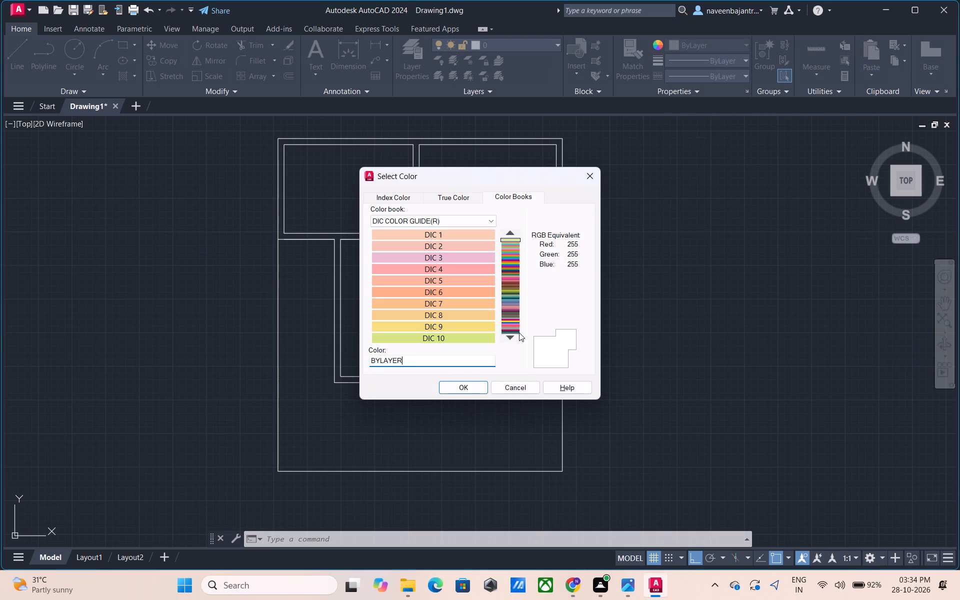
{"action": "key", "text": "Down"}
{"action": "key", "text": "Down"}
{"action": "key", "text": "Down"}
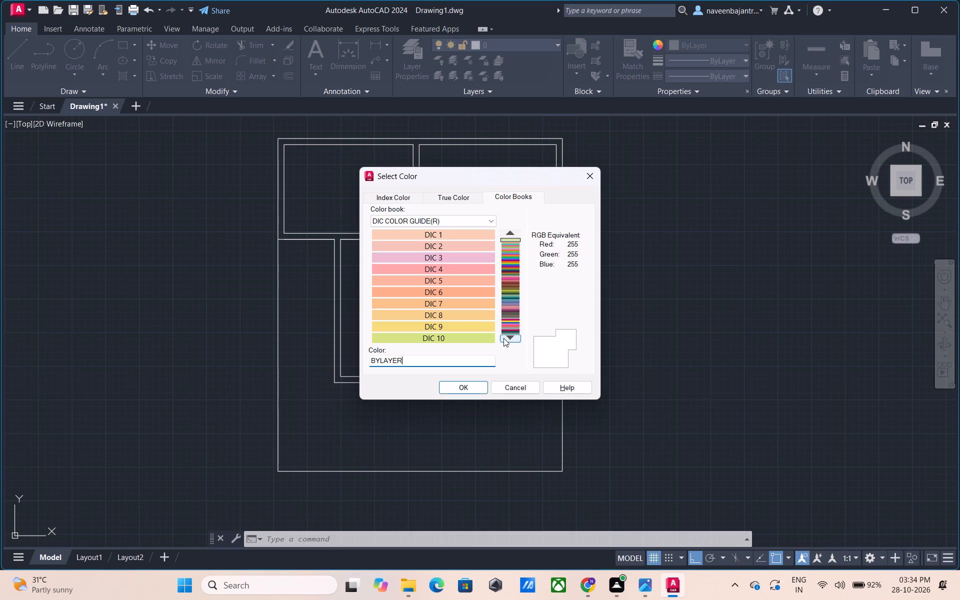
{"action": "left_click", "coordinate": [503, 338]}
{"action": "key", "text": "Down"}
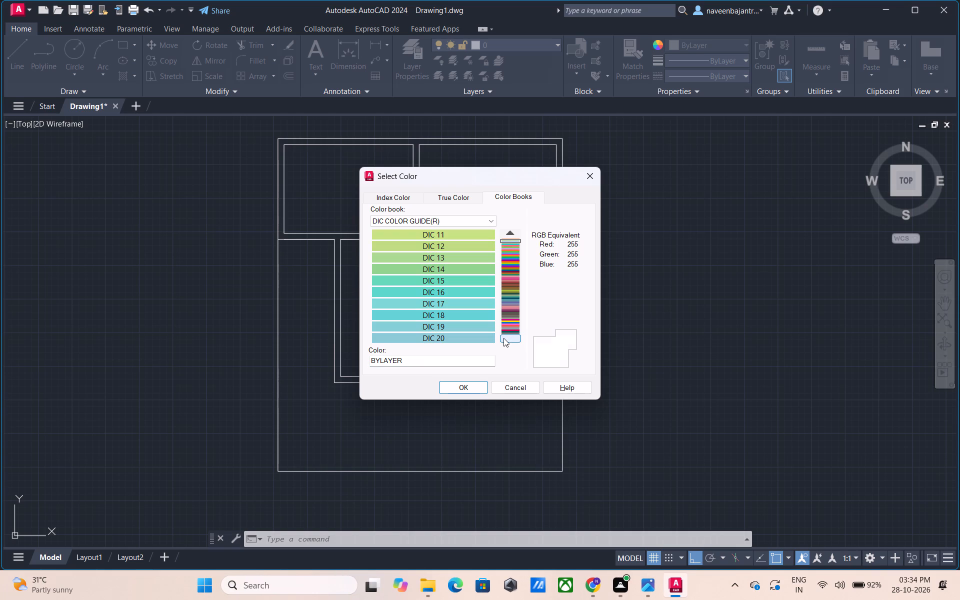
{"action": "key", "text": "Down"}
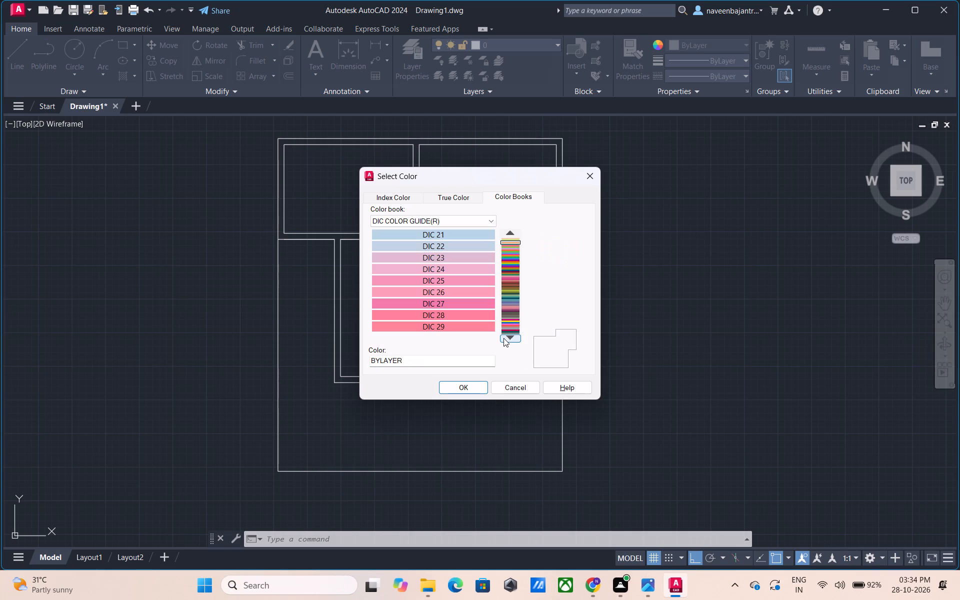
{"action": "key", "text": "Down"}
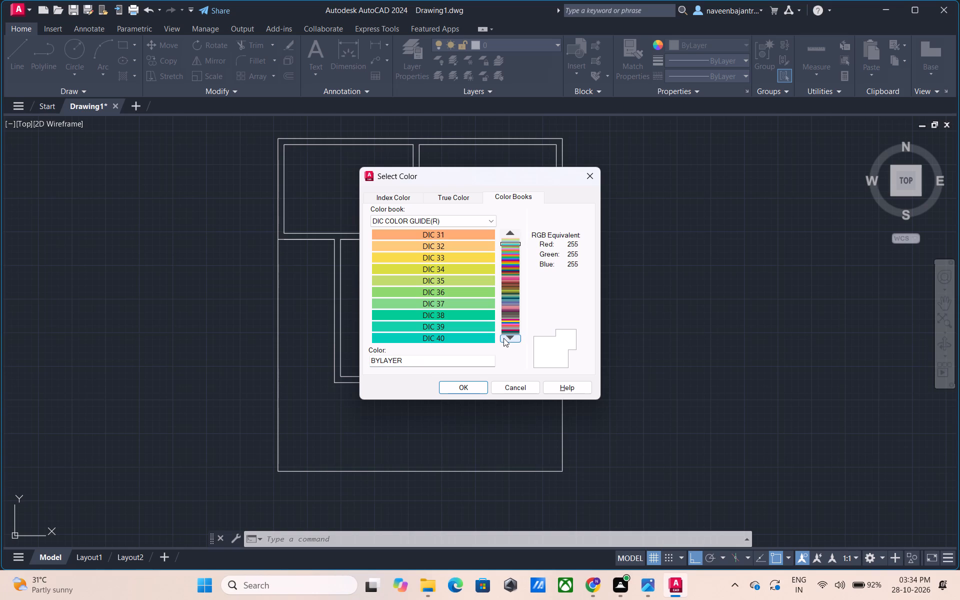
{"action": "key", "text": "Down"}
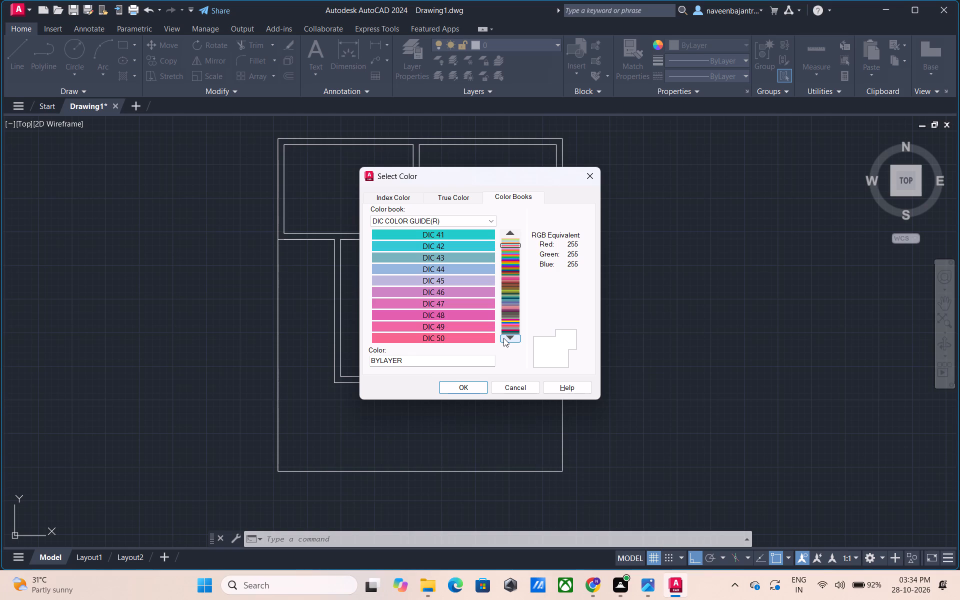
{"action": "key", "text": "Down"}
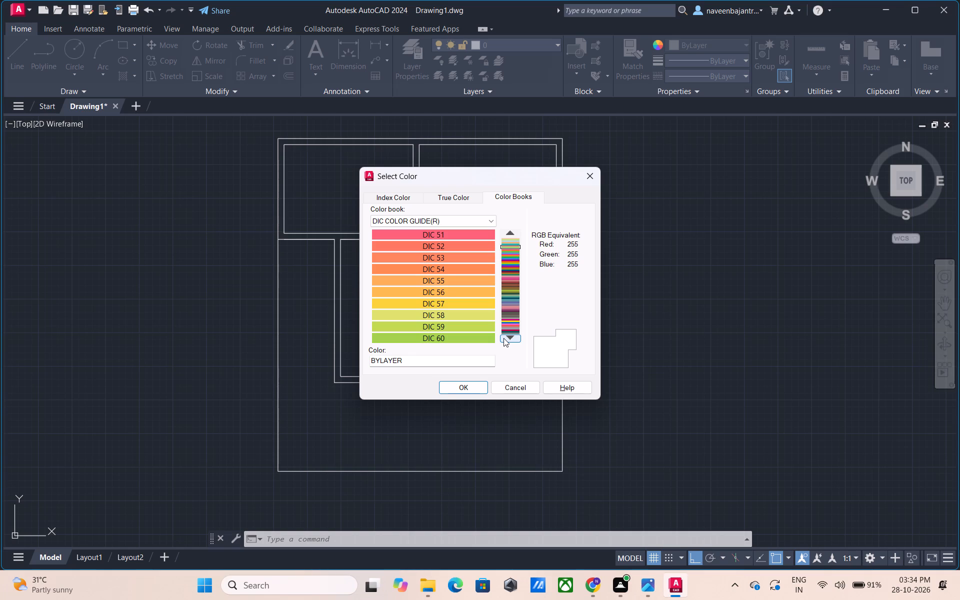
Examine the DIC COLOR GUIDE(R) swatches from DIC 61 forward through DIC 169.
{"action": "key", "text": "Down"}
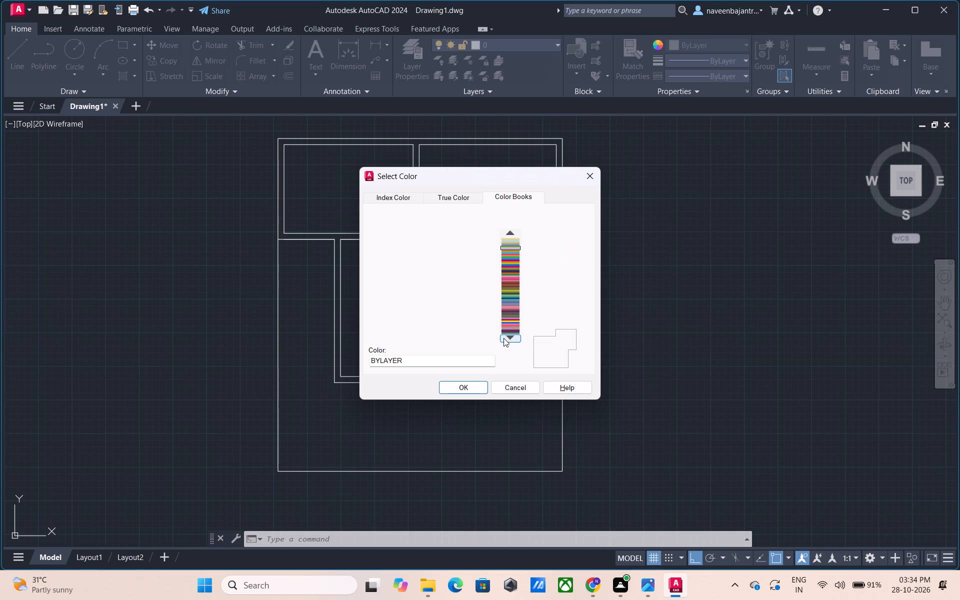
{"action": "key", "text": "Down"}
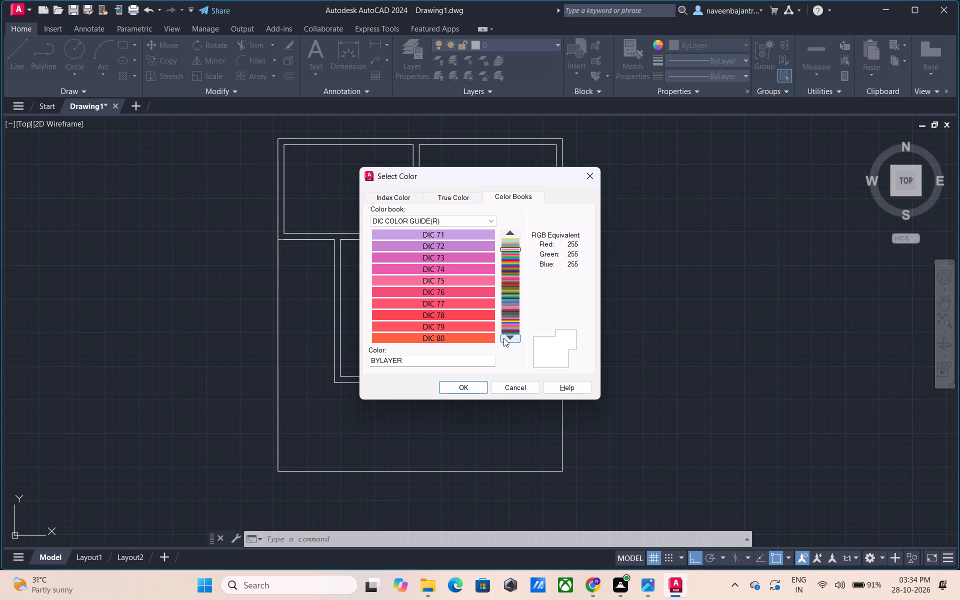
{"action": "key", "text": "Down"}
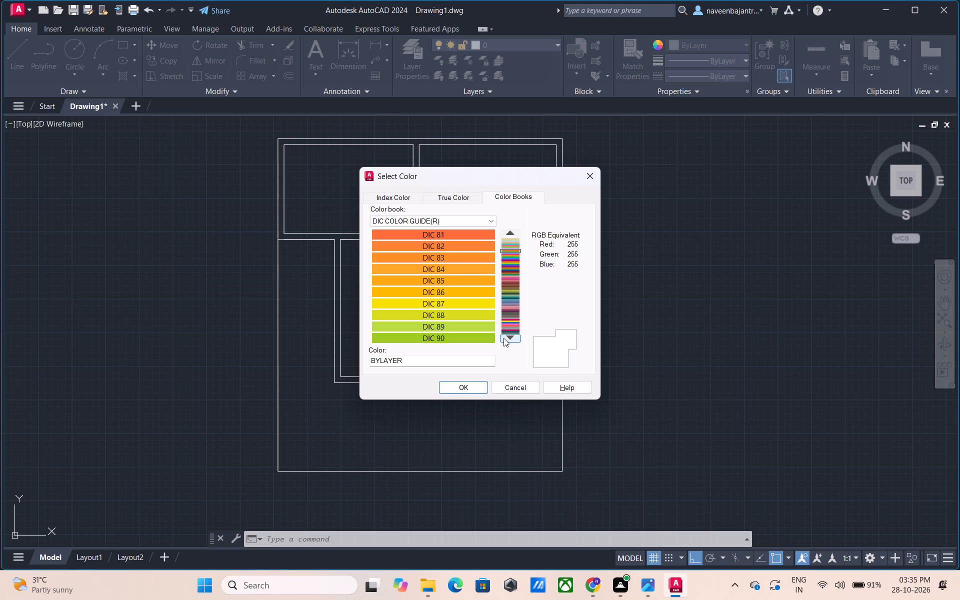
{"action": "key", "text": "Down"}
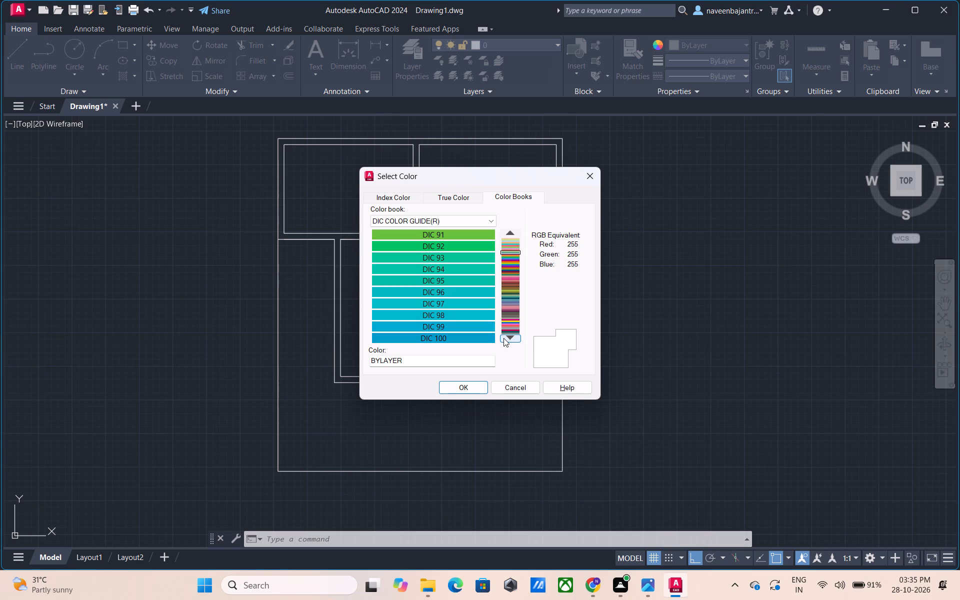
{"action": "key", "text": "Down"}
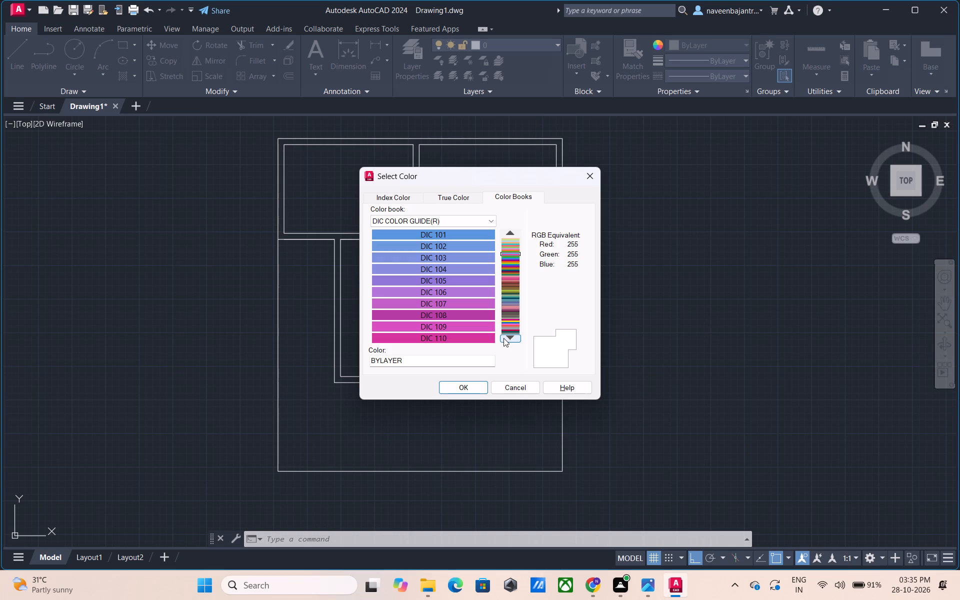
{"action": "key", "text": "Down"}
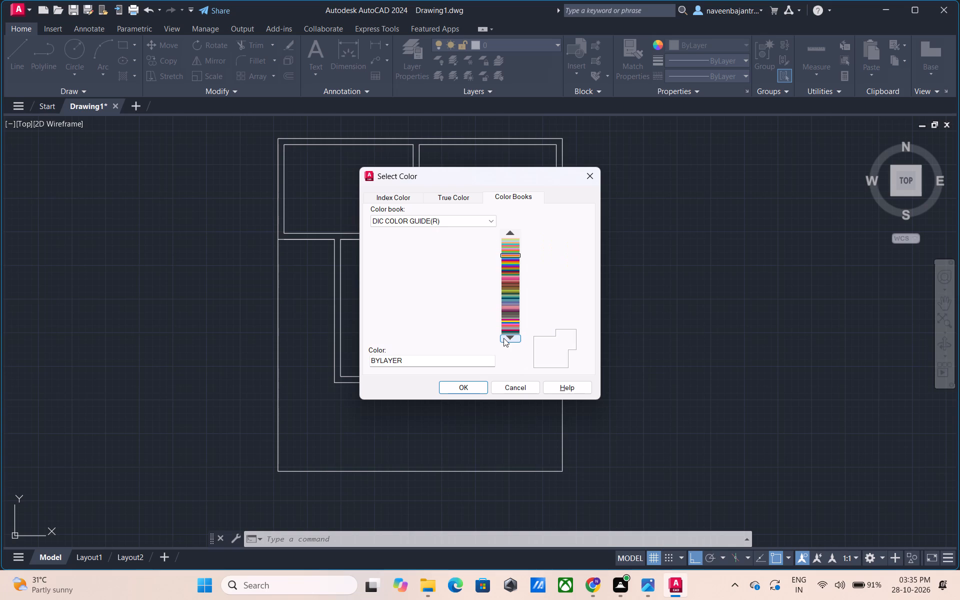
{"action": "key", "text": "Down"}
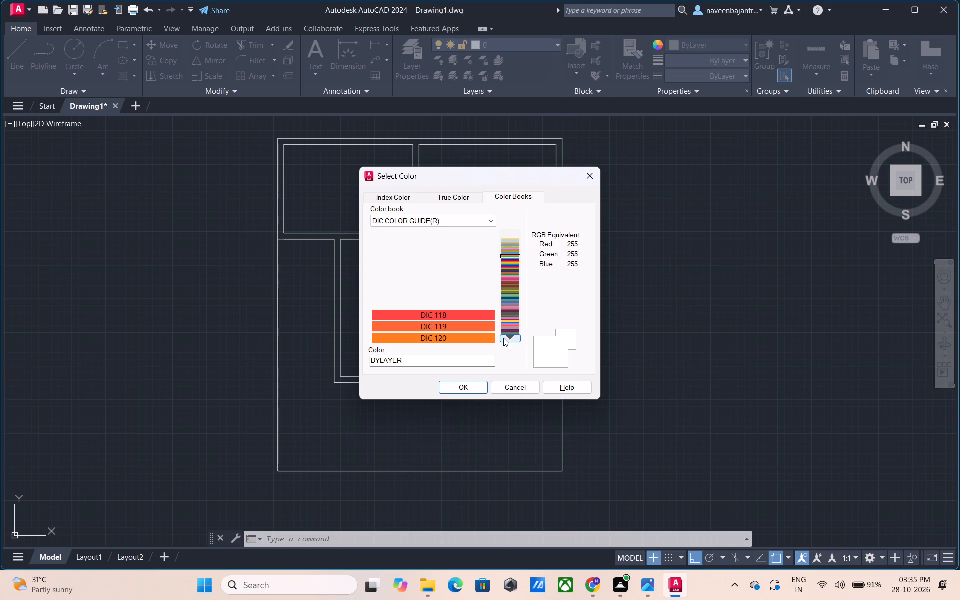
{"action": "key", "text": "Down"}
{"action": "key", "text": "Down"}
{"action": "key", "text": "Down"}
{"action": "key", "text": "Down"}
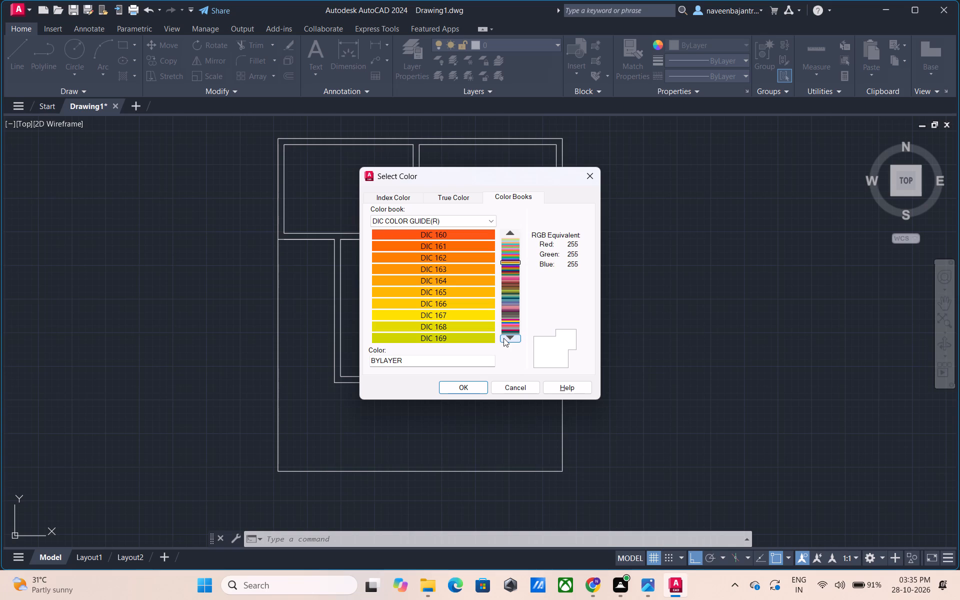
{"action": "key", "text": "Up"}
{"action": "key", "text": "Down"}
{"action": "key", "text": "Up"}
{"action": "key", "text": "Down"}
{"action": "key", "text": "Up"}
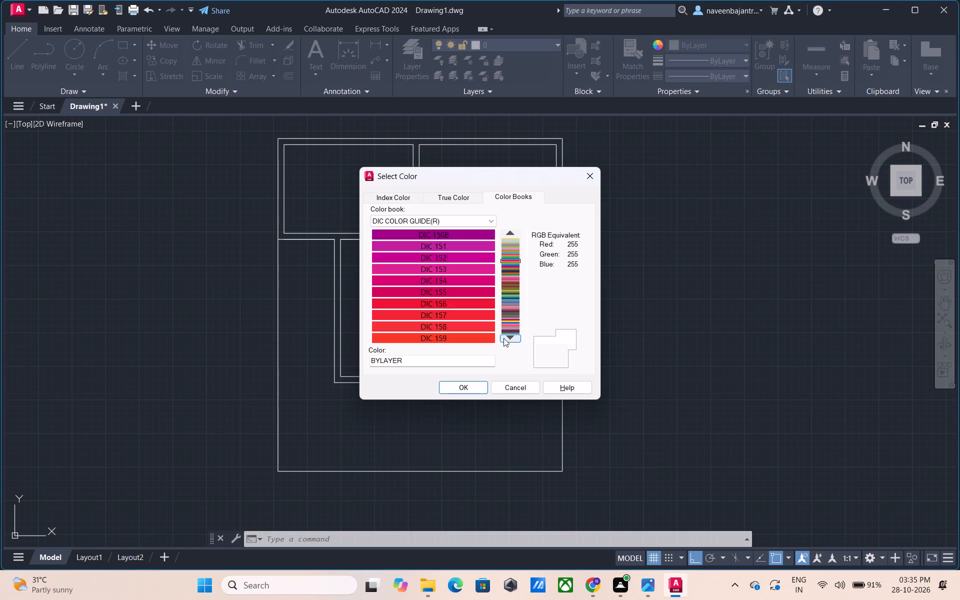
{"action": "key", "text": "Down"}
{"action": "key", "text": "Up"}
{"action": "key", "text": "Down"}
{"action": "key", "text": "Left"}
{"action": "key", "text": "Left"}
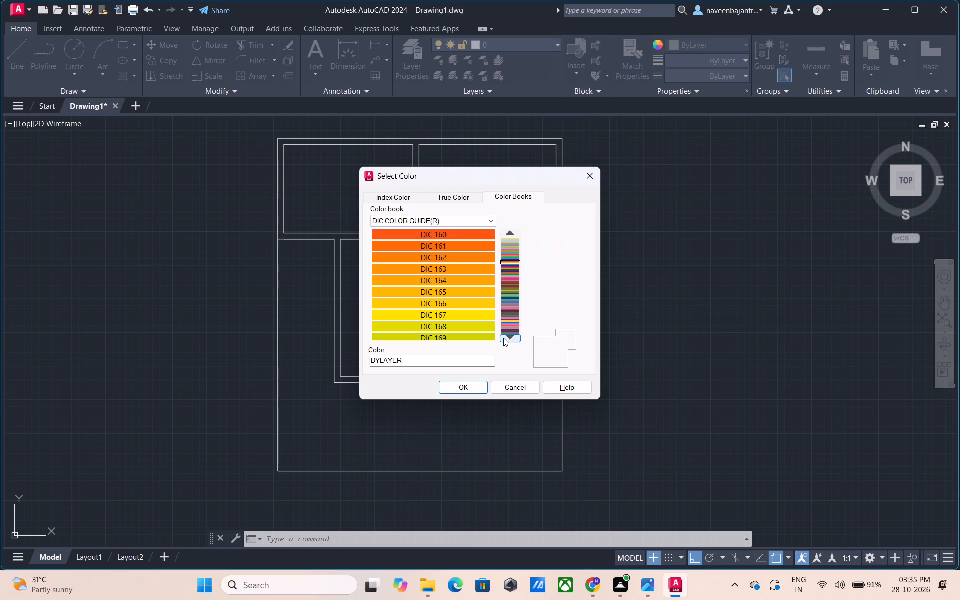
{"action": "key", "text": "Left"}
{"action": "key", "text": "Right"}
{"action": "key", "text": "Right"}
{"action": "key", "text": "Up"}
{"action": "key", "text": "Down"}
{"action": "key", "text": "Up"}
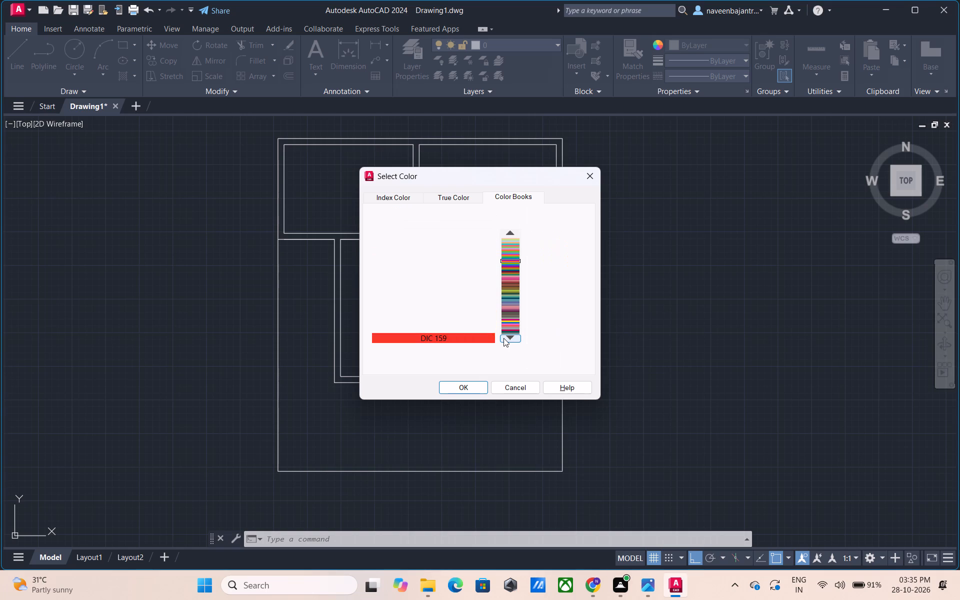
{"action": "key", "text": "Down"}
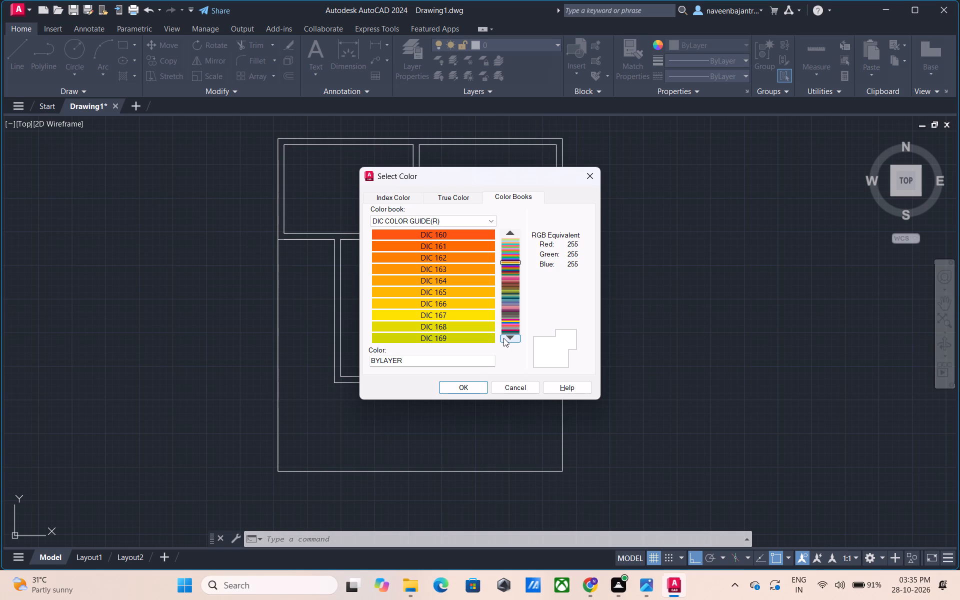
Examine the DIC COLOR GUIDE(R) swatches from DIC 170 forward through DIC 349.
{"action": "key", "text": "Down"}
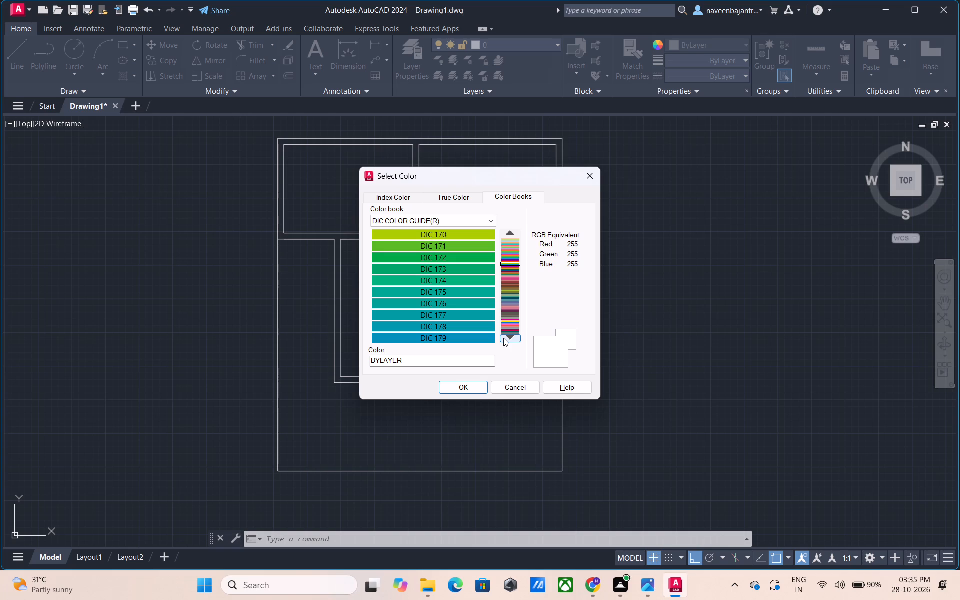
{"action": "key", "text": "Down"}
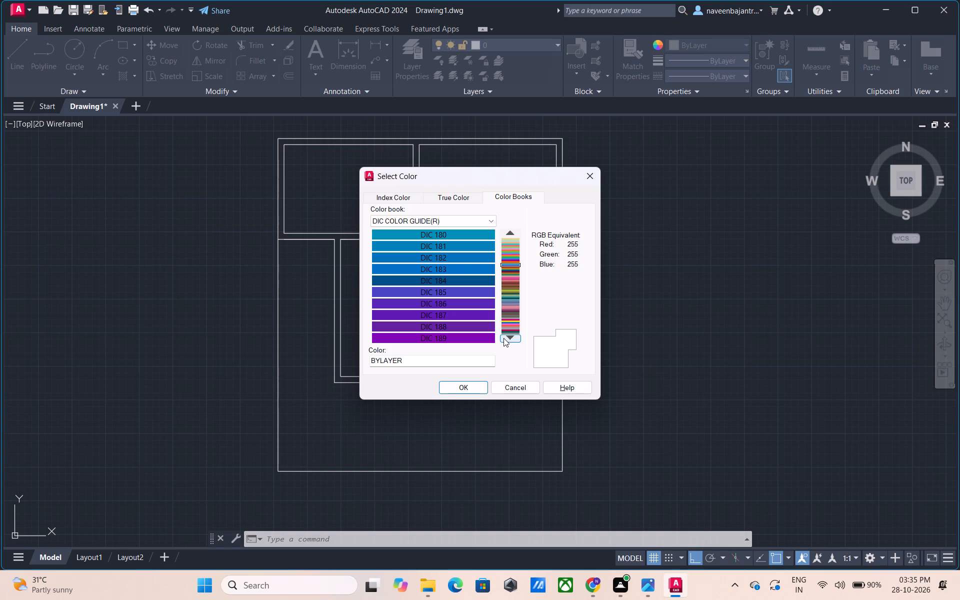
{"action": "key", "text": "Down"}
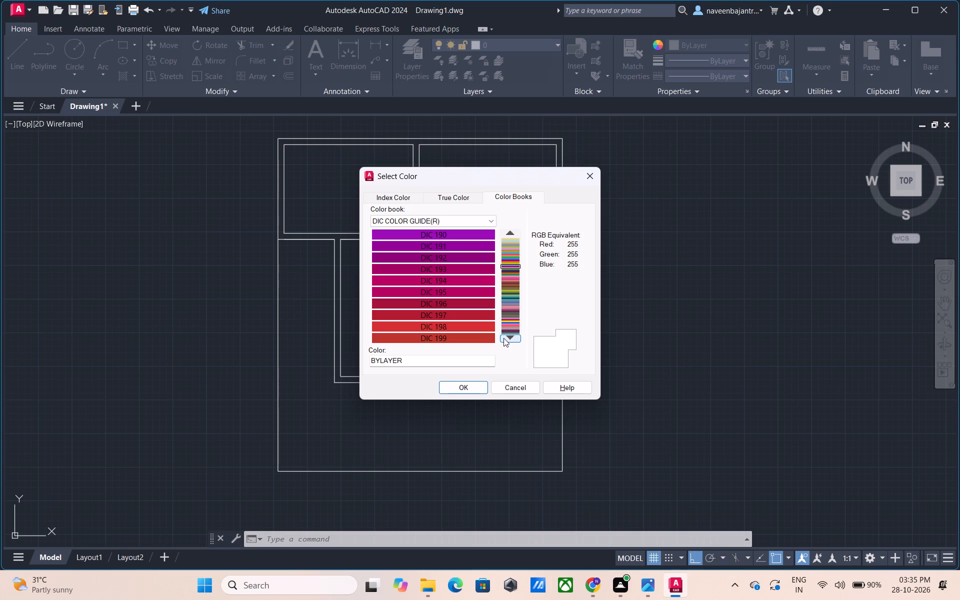
{"action": "key", "text": "Down"}
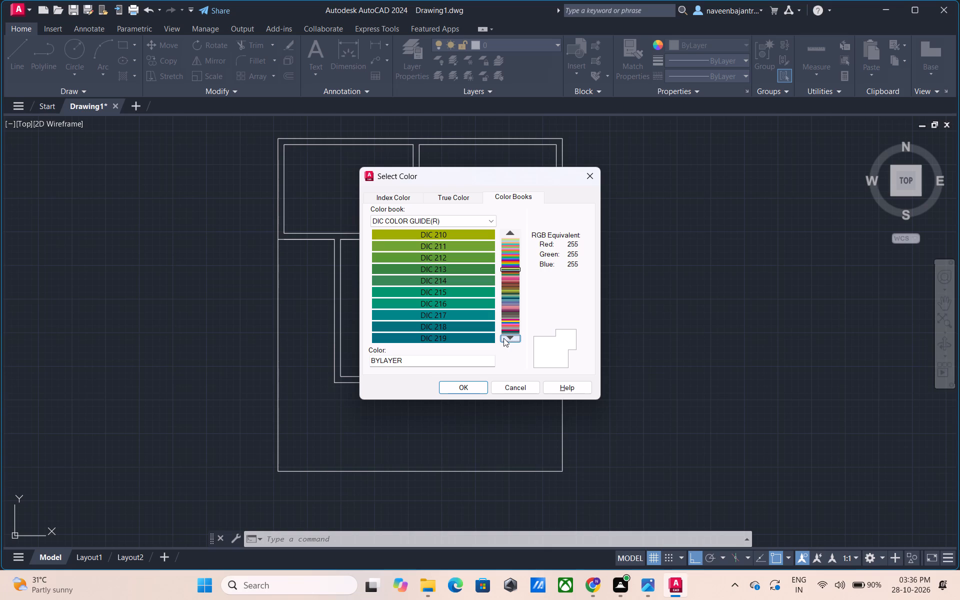
{"action": "left_click", "coordinate": [503, 338]}
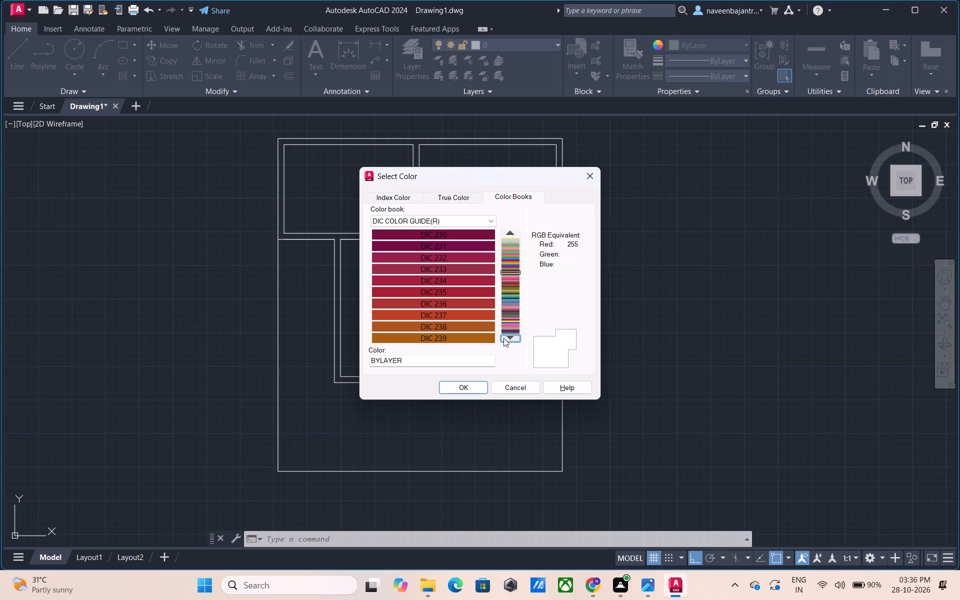
{"action": "left_click", "coordinate": [503, 338]}
{"action": "left_click", "coordinate": [503, 338]}
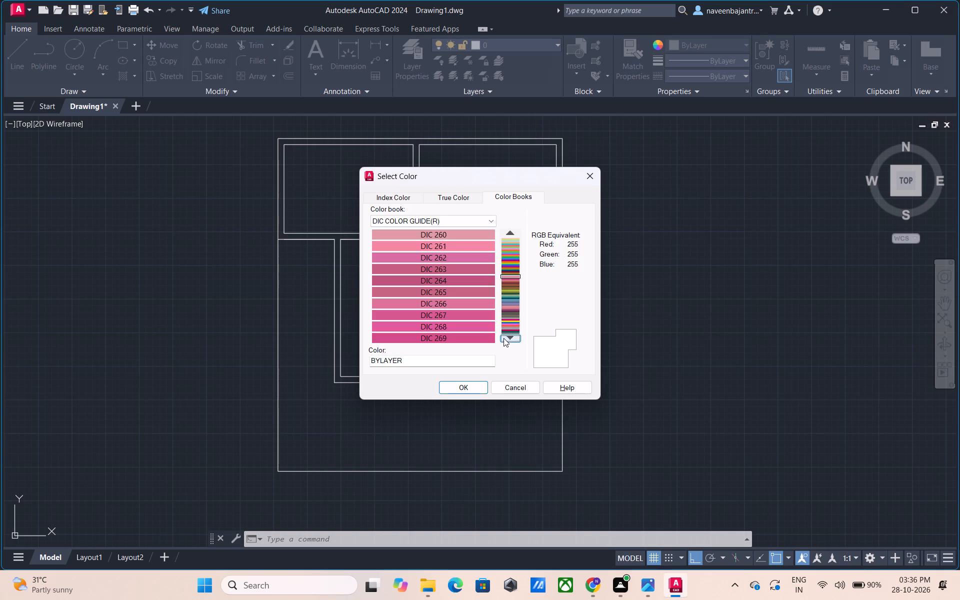
{"action": "left_click", "coordinate": [503, 338]}
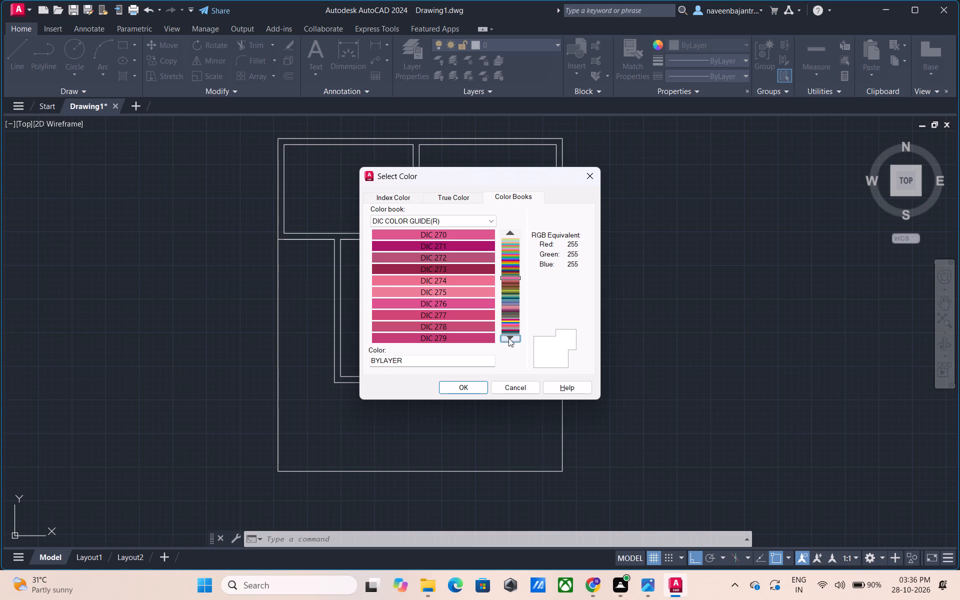
{"action": "left_click", "coordinate": [508, 338]}
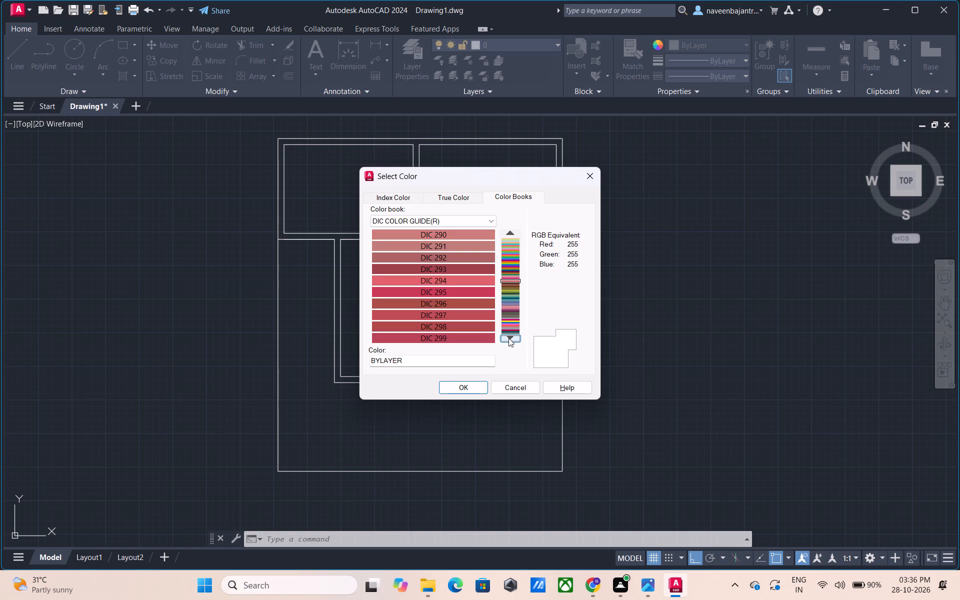
{"action": "left_click", "coordinate": [508, 338]}
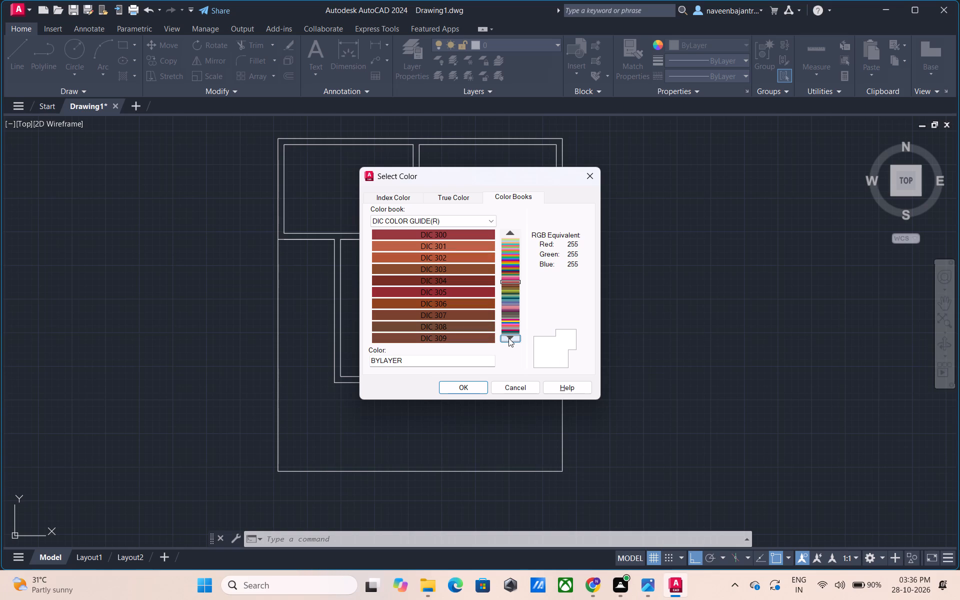
{"action": "left_click", "coordinate": [508, 338]}
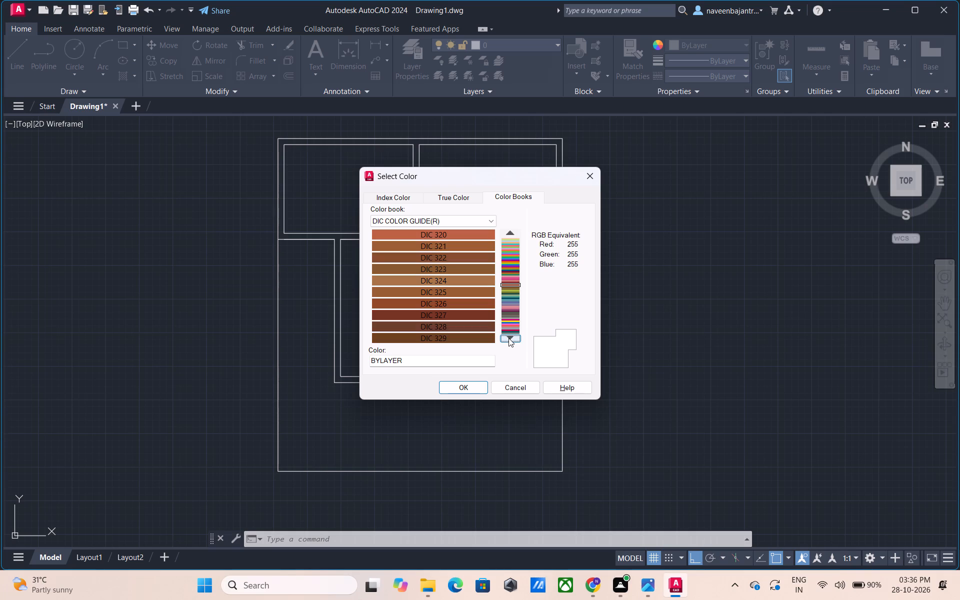
{"action": "left_click", "coordinate": [508, 338]}
{"action": "left_click", "coordinate": [508, 338]}
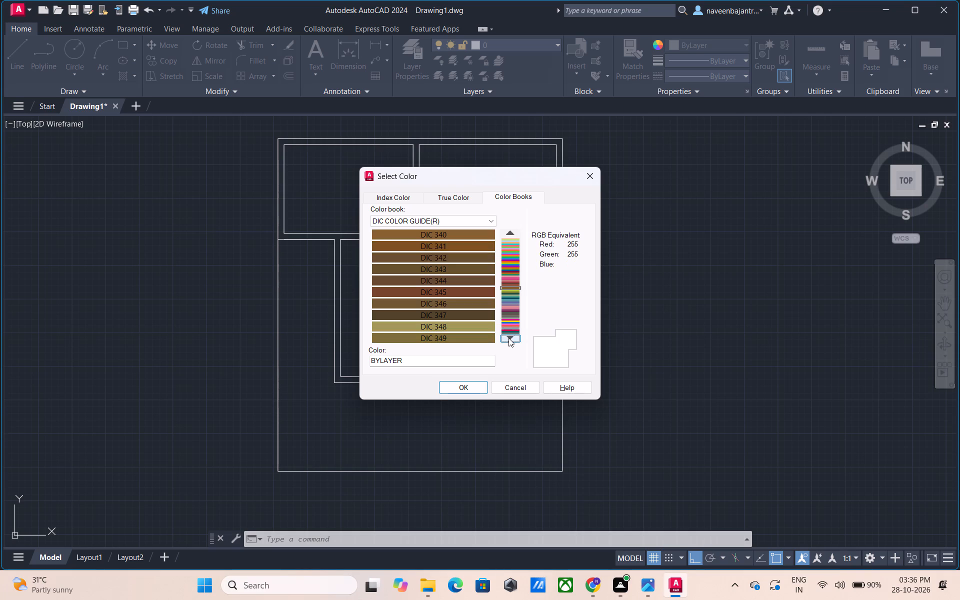
Examine the DIC COLOR GUIDE(R) swatches from DIC 350 forward through DIC 499.
{"action": "left_click", "coordinate": [508, 338]}
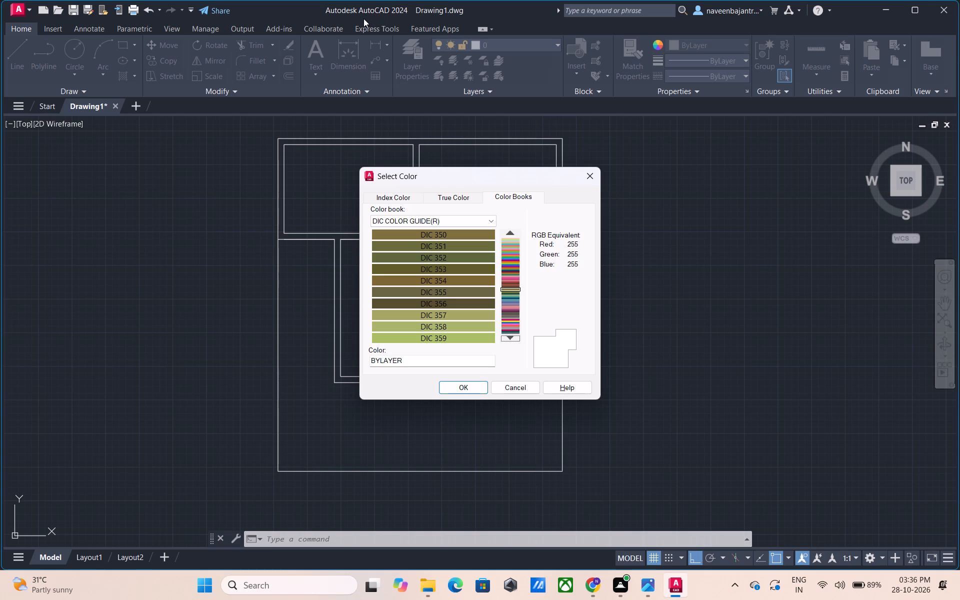
{"action": "left_click", "coordinate": [504, 338]}
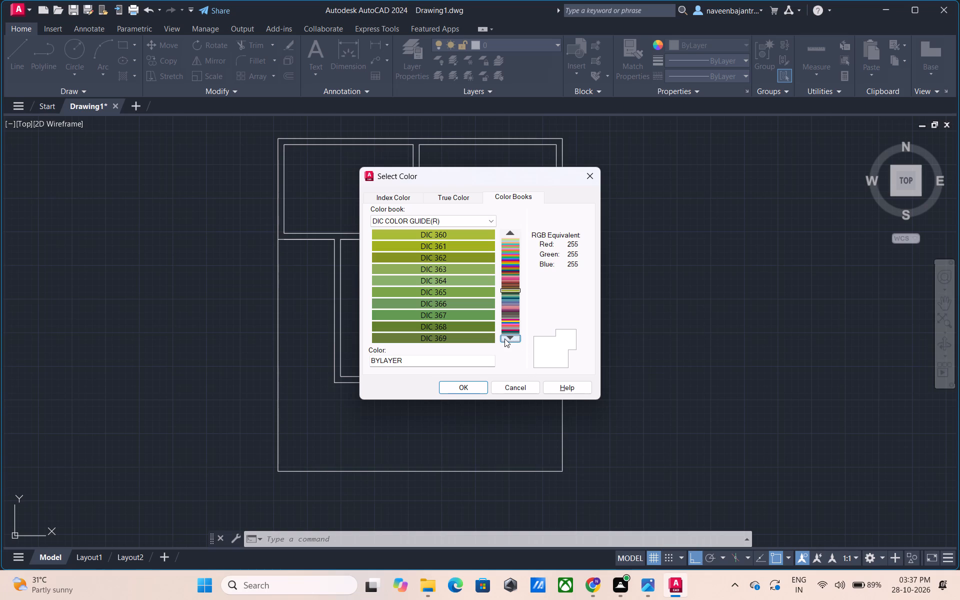
{"action": "left_click", "coordinate": [510, 338]}
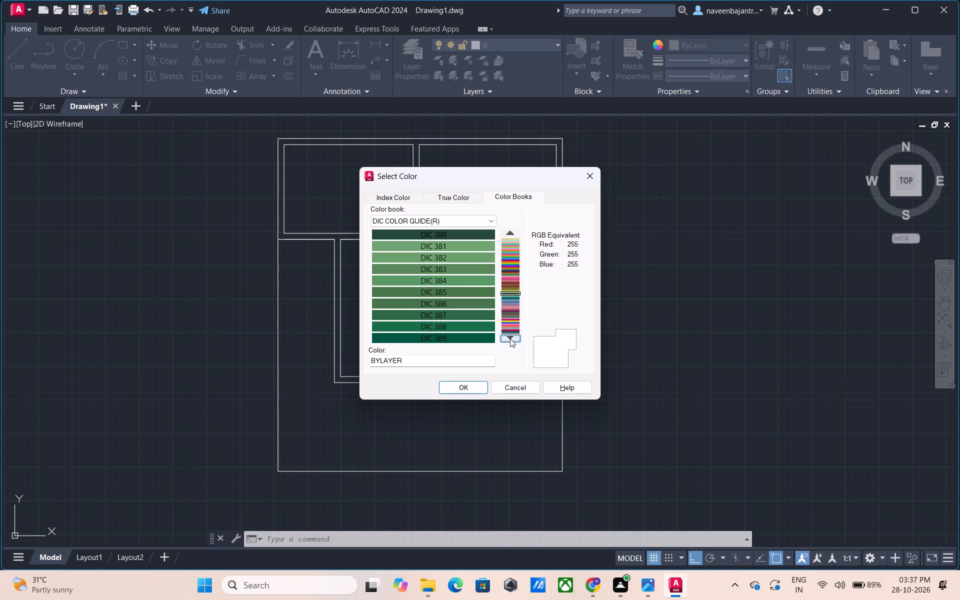
{"action": "left_click", "coordinate": [510, 338]}
{"action": "left_click", "coordinate": [510, 338]}
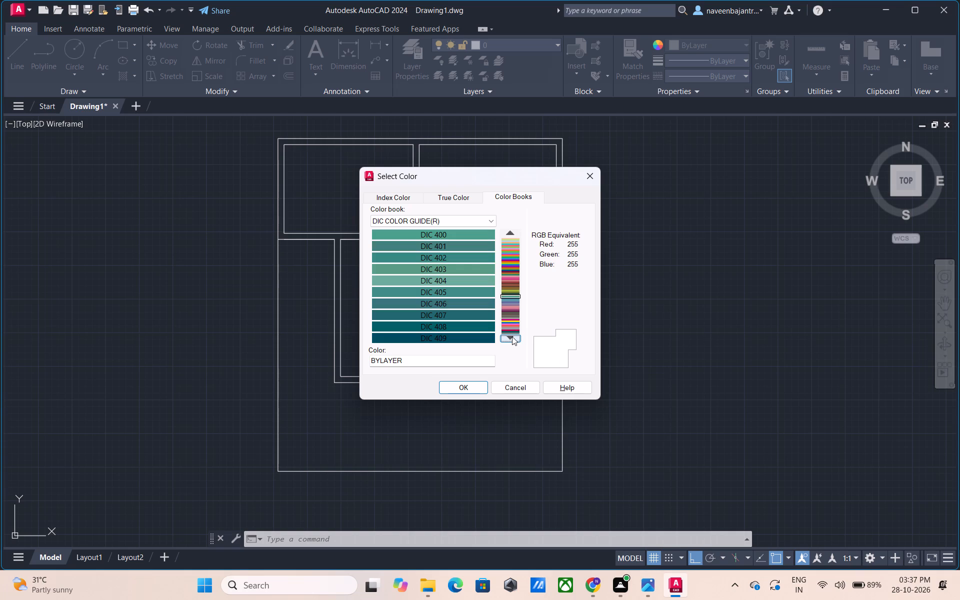
{"action": "left_click", "coordinate": [509, 335]}
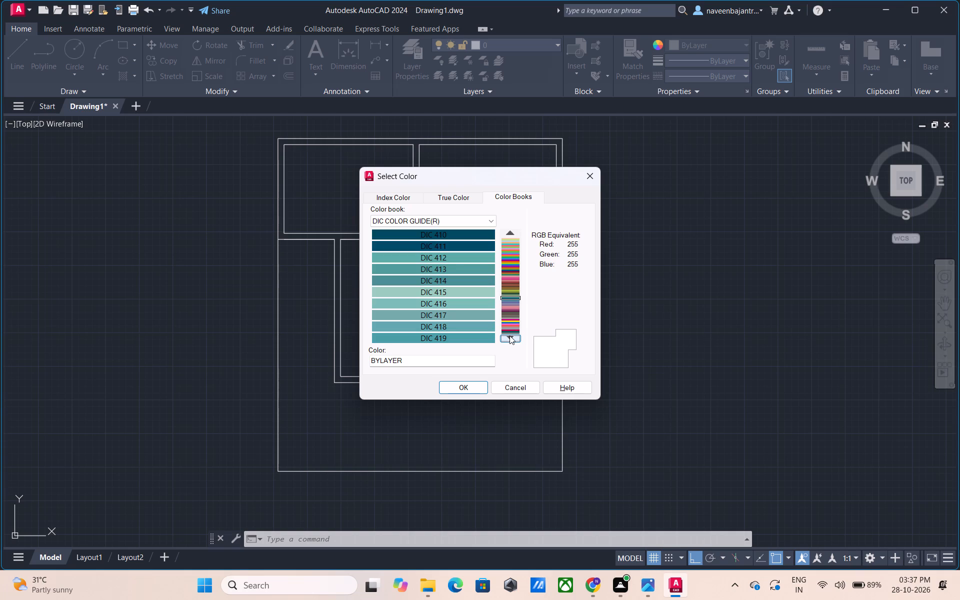
{"action": "left_click", "coordinate": [509, 335]}
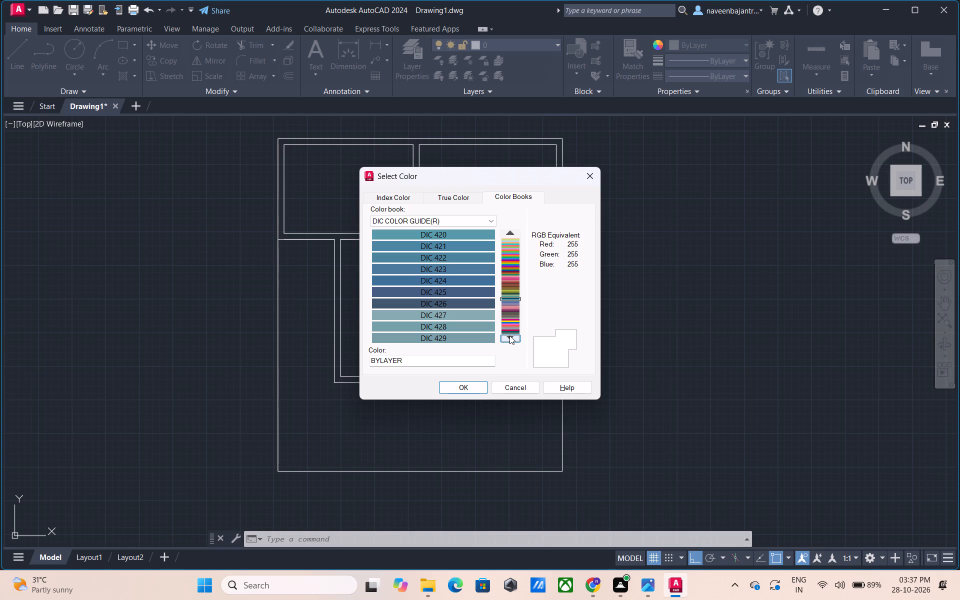
{"action": "left_click", "coordinate": [509, 335]}
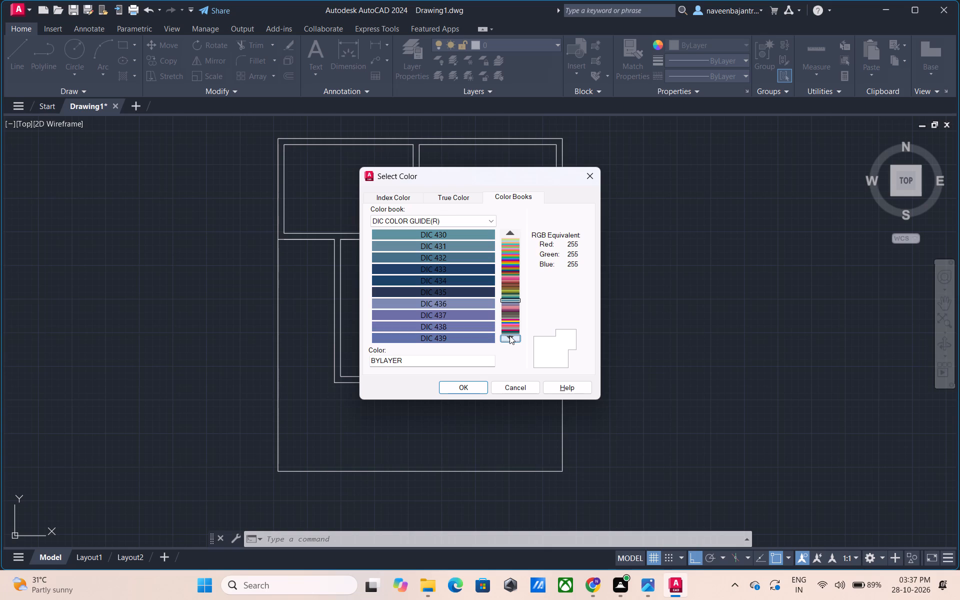
{"action": "left_click", "coordinate": [509, 335]}
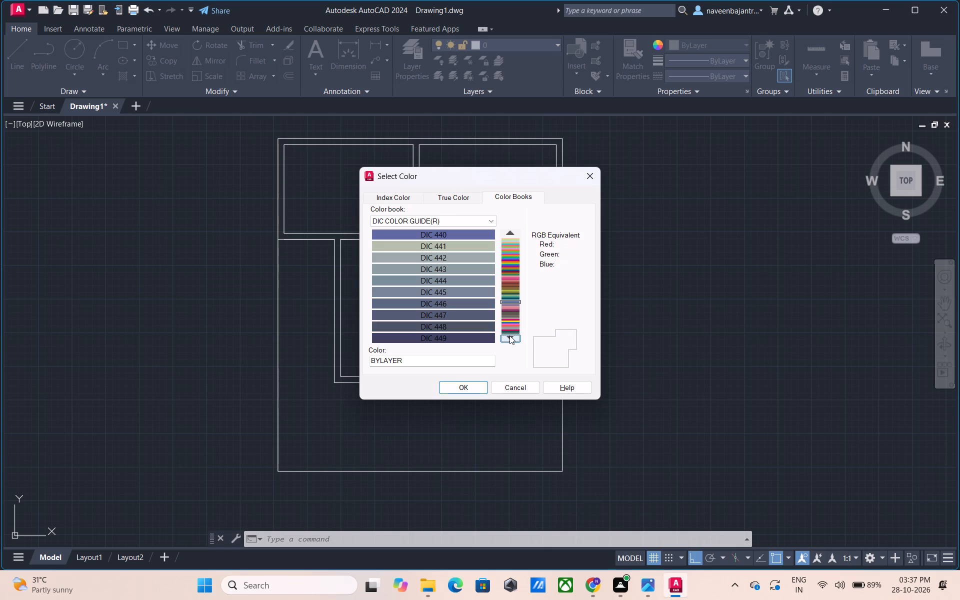
{"action": "left_click", "coordinate": [509, 335]}
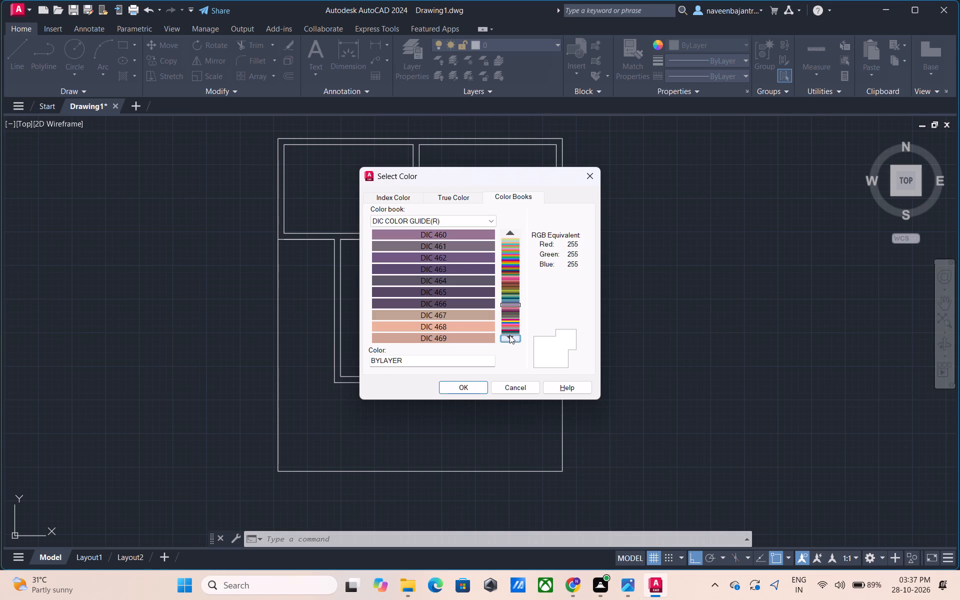
{"action": "left_click", "coordinate": [509, 336]}
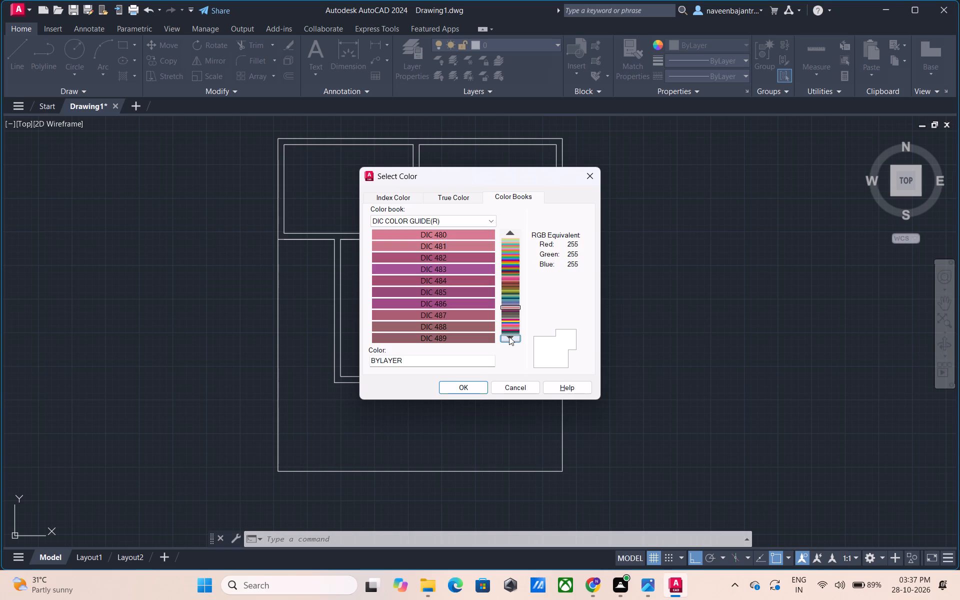
{"action": "left_click", "coordinate": [509, 336]}
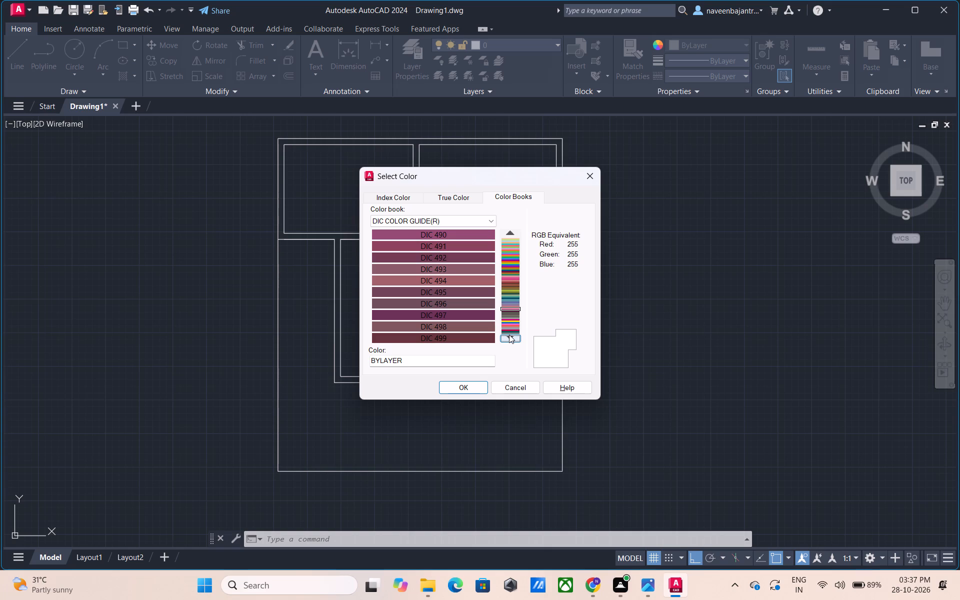
Examine the remaining DIC COLOR GUIDE(R) swatches from DIC 500 forward through DIC 652.
{"action": "left_click", "coordinate": [509, 334]}
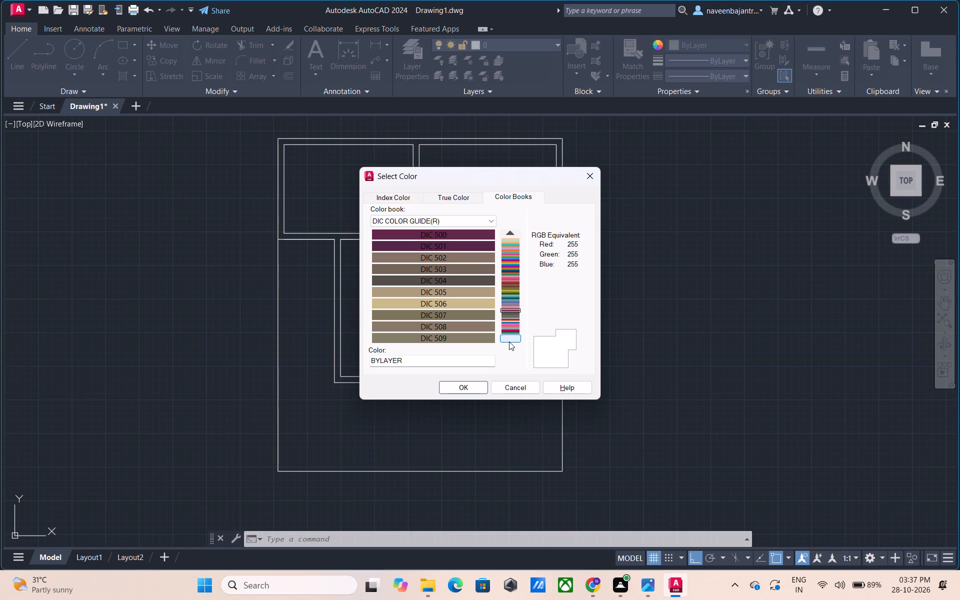
{"action": "left_click", "coordinate": [509, 341]}
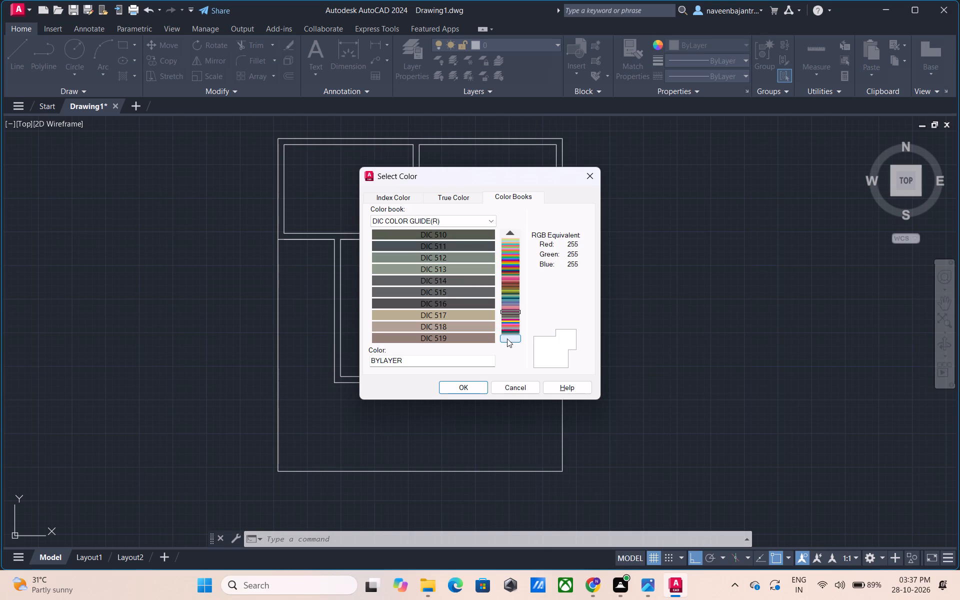
{"action": "left_click", "coordinate": [508, 338]}
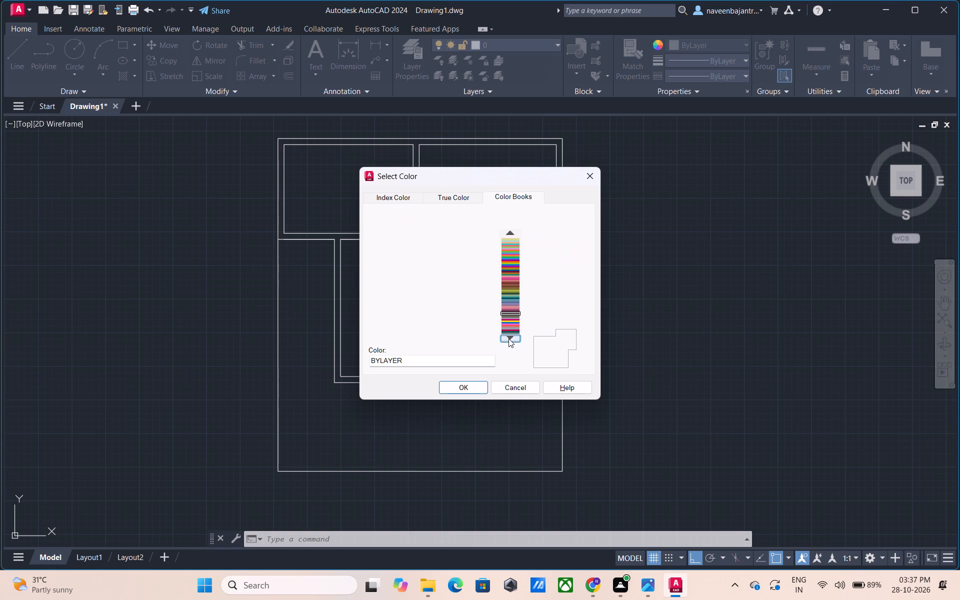
{"action": "left_click", "coordinate": [508, 338]}
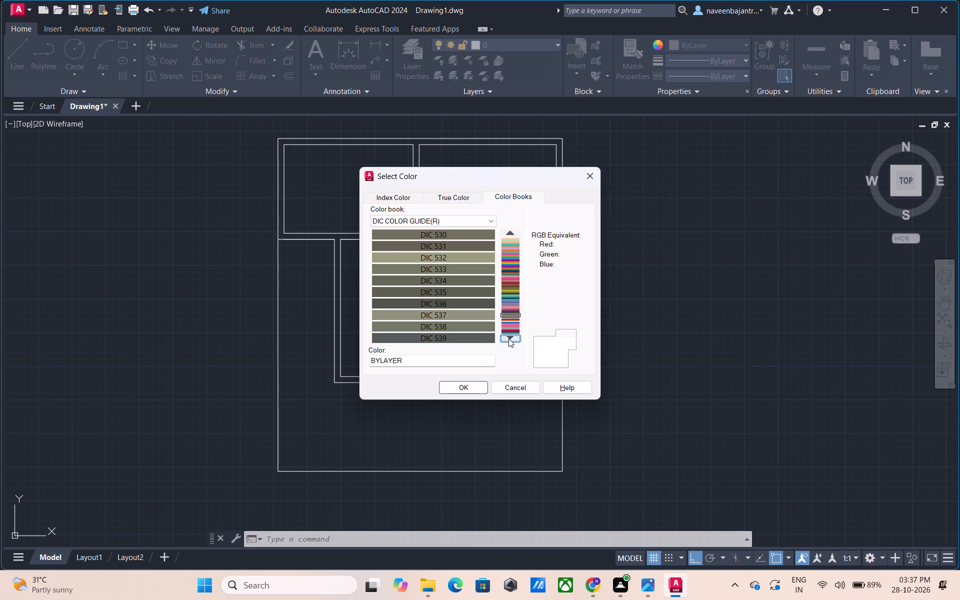
{"action": "left_click", "coordinate": [508, 338]}
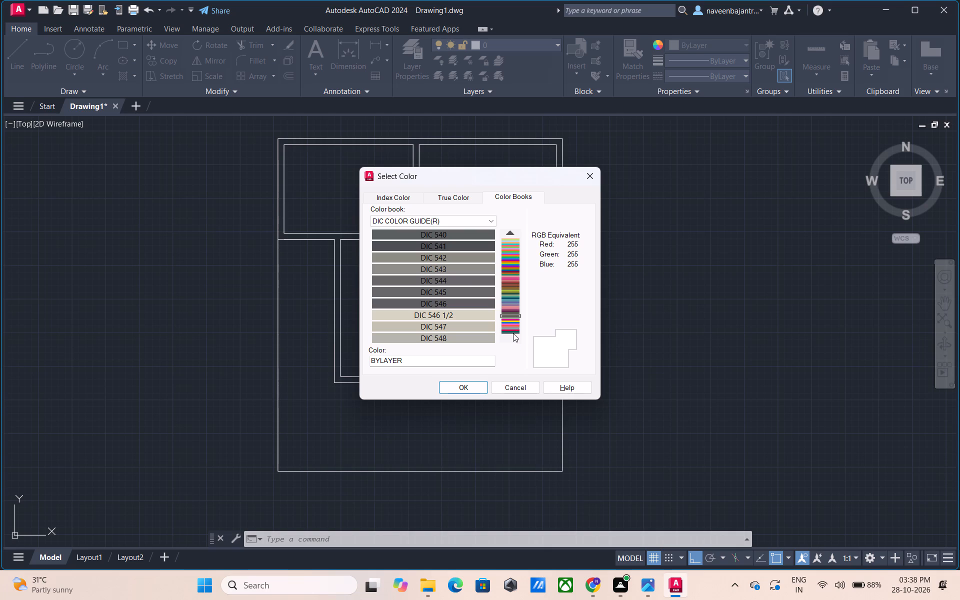
{"action": "left_click", "coordinate": [510, 340]}
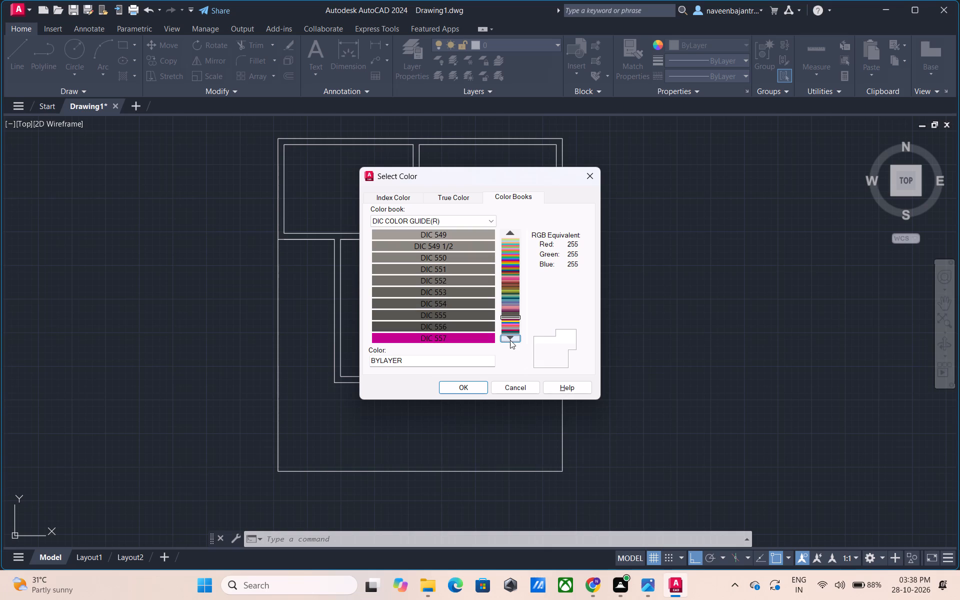
{"action": "left_click", "coordinate": [510, 340]}
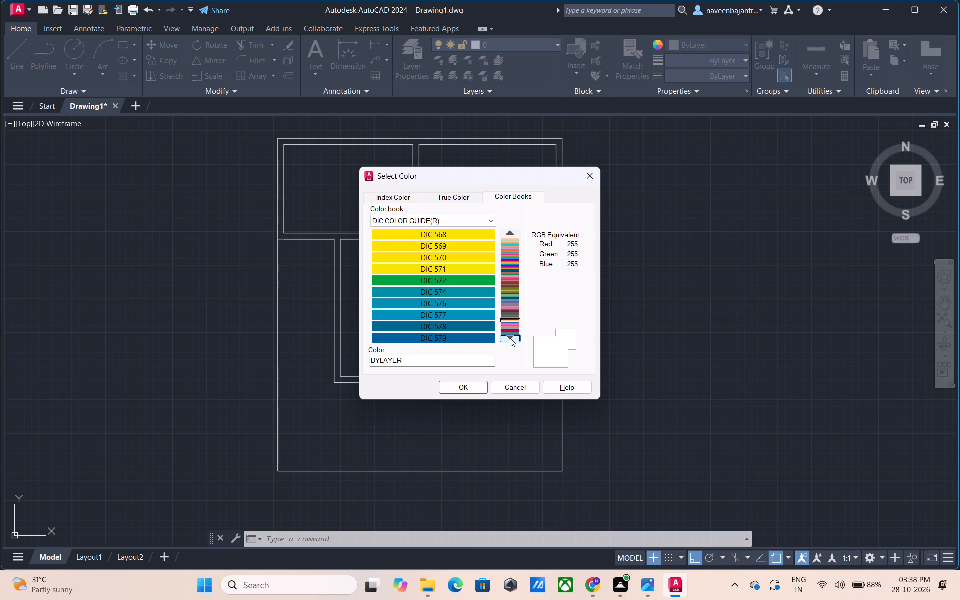
{"action": "left_click", "coordinate": [510, 338]}
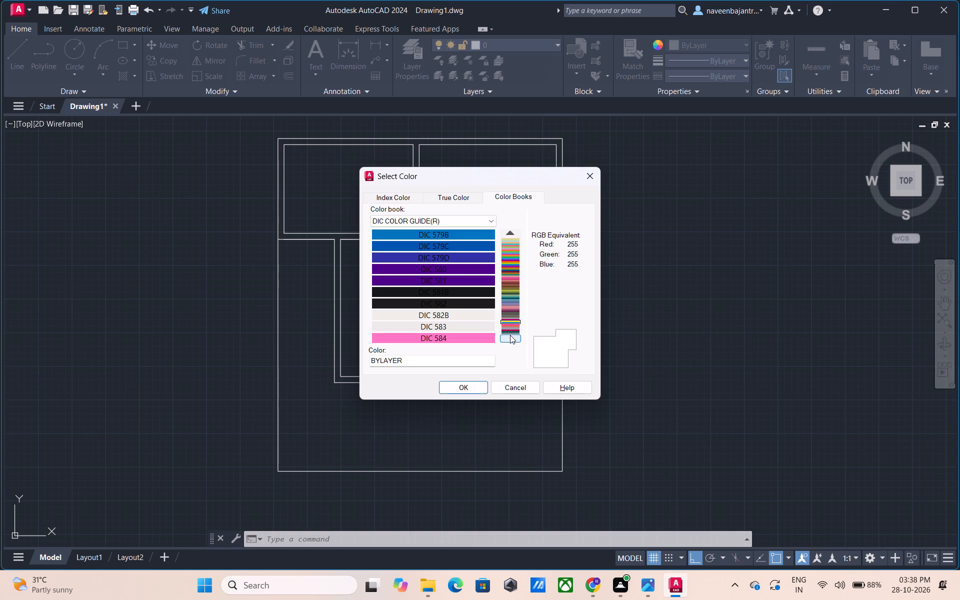
{"action": "left_click", "coordinate": [510, 338]}
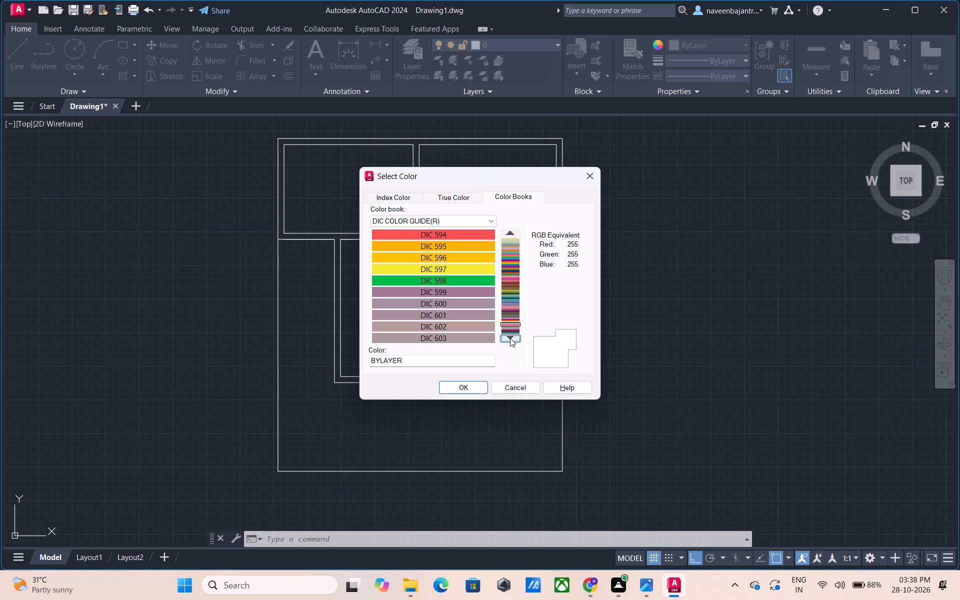
{"action": "left_click", "coordinate": [510, 338]}
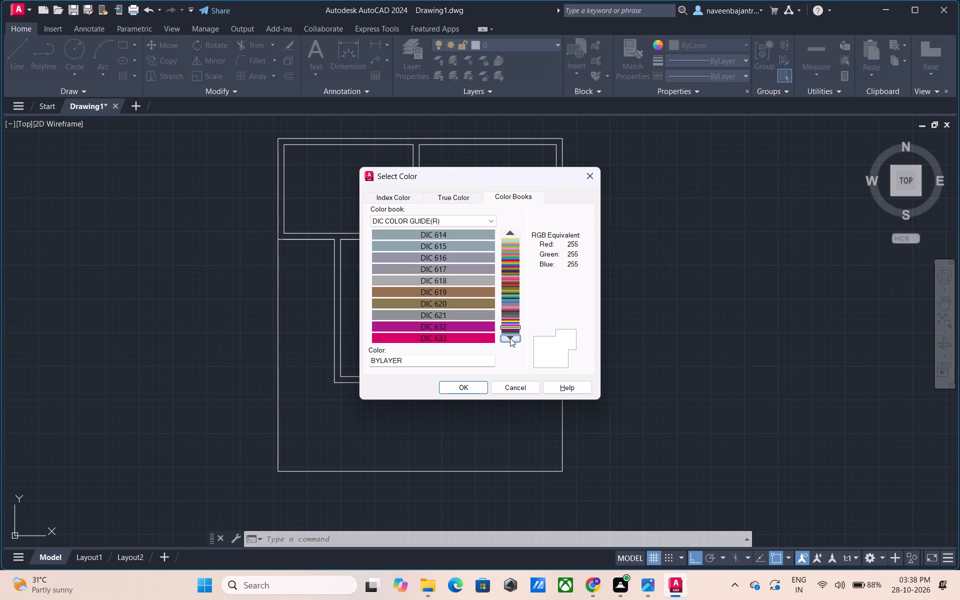
{"action": "left_click", "coordinate": [510, 338]}
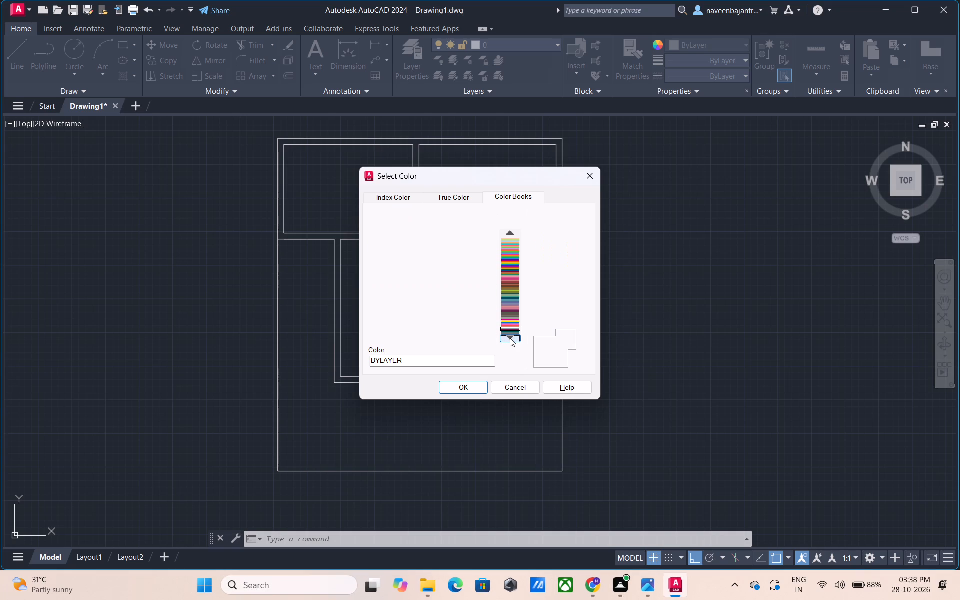
{"action": "left_click", "coordinate": [510, 338]}
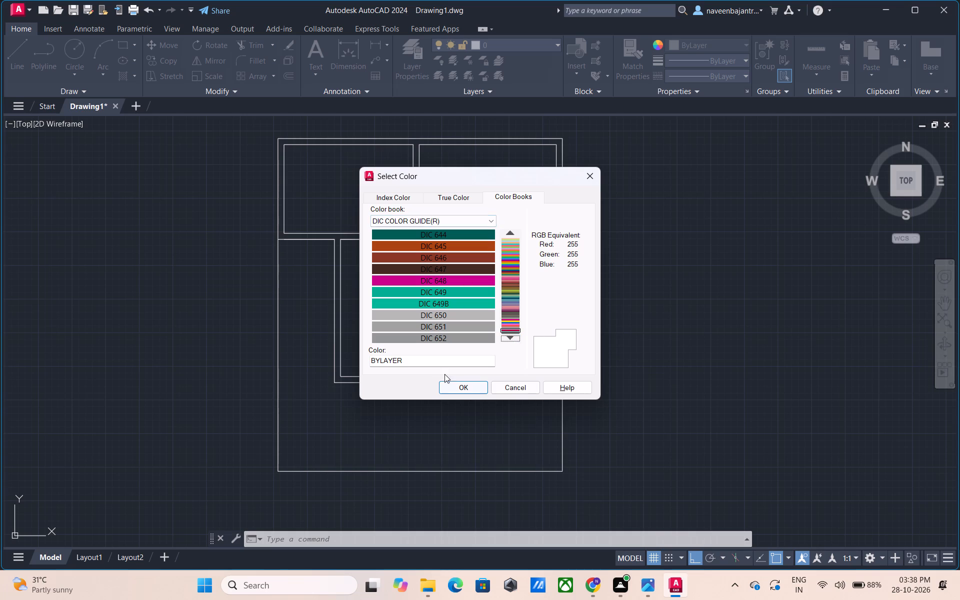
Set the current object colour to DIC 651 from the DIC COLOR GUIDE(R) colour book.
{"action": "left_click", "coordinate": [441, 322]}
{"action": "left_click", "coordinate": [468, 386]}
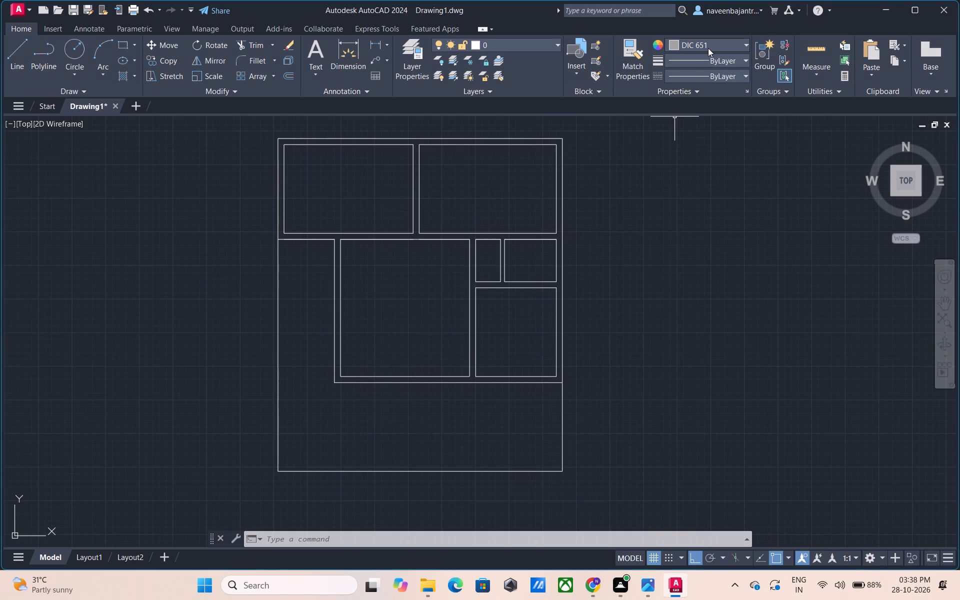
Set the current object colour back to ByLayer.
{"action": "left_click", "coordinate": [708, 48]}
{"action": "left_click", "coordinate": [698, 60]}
Start a Line near the double wall between the upper-left room and the large central room of the floor plan.
{"action": "middle_click_drag", "start_coordinate": [472, 405], "coordinate": [472, 405]}
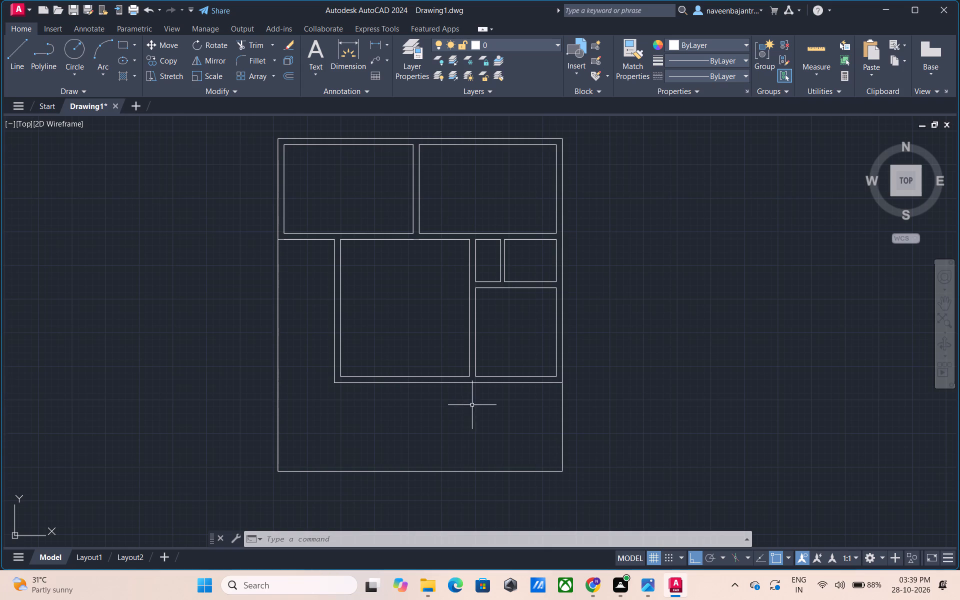
{"action": "middle_click_drag", "start_coordinate": [472, 405], "coordinate": [550, 427]}
{"action": "scroll", "coordinate": [466, 255], "scroll_direction": "up", "scroll_amount": 1}
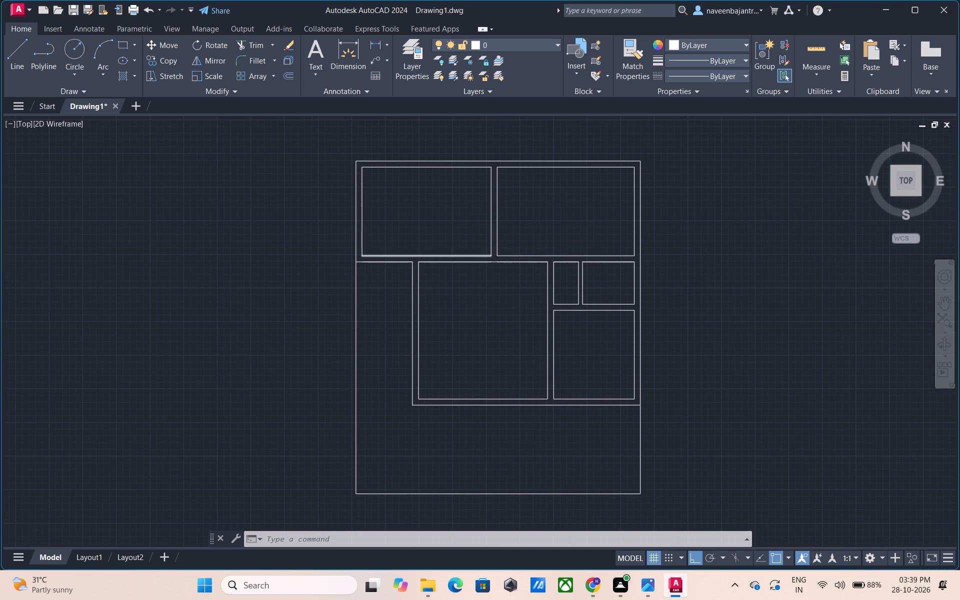
{"action": "scroll", "coordinate": [466, 255], "scroll_direction": "up", "scroll_amount": 1}
{"action": "key", "text": "Escape"}
{"action": "type", "text": "l"}
{"action": "key", "text": "space"}
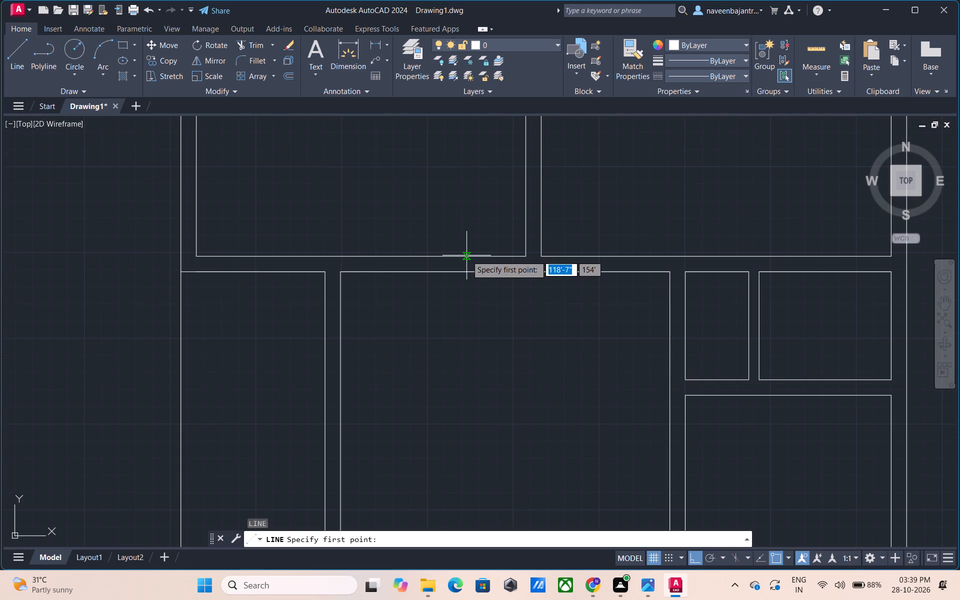
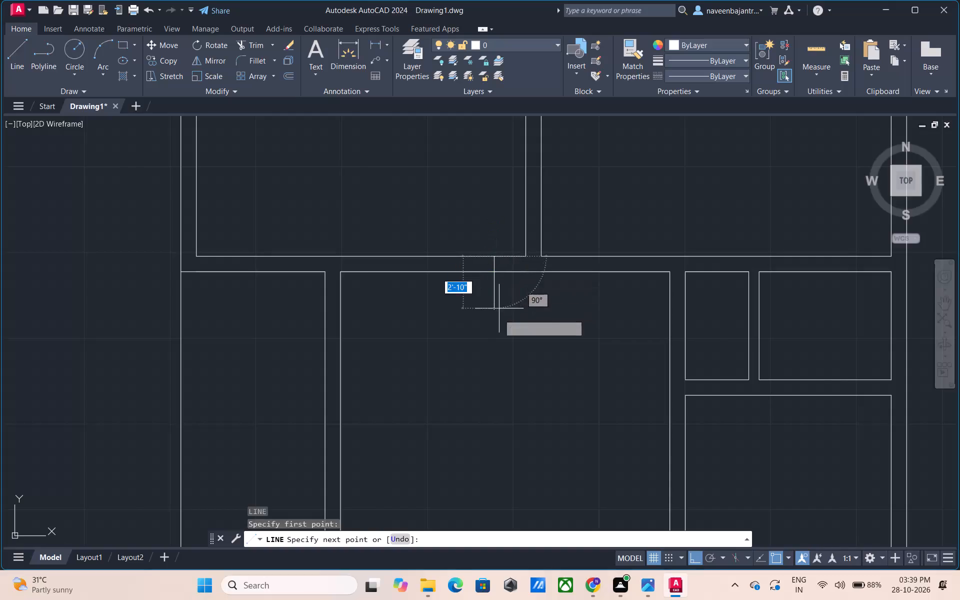
Draw two vertical jamb lines across the double wall between the upper-left room and the large central room.
{"action": "left_click", "coordinate": [499, 334]}
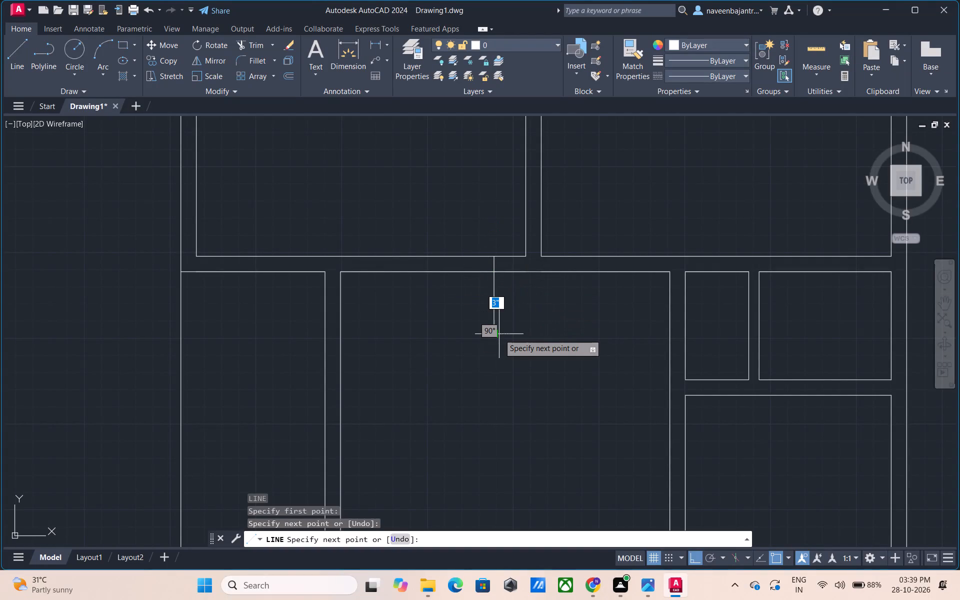
{"action": "key", "text": "Escape"}
{"action": "key", "text": "l"}
{"action": "key", "text": "space"}
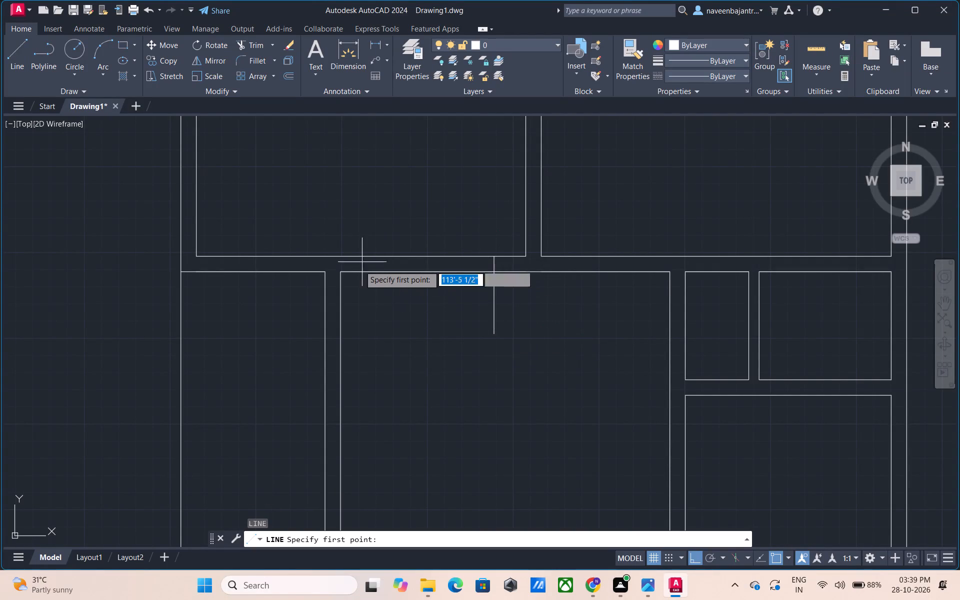
{"action": "left_click", "coordinate": [358, 271]}
{"action": "left_click", "coordinate": [356, 194]}
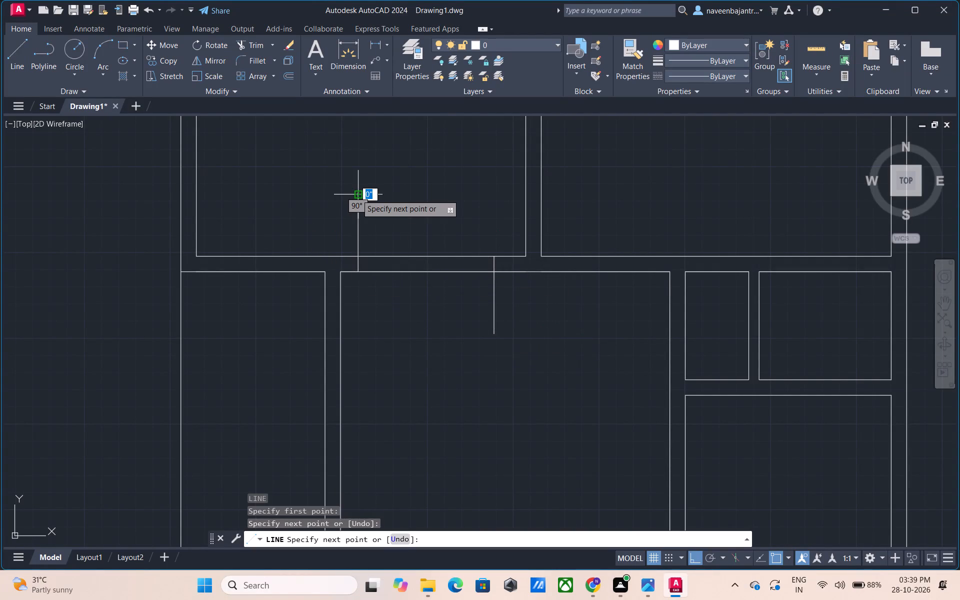
{"action": "key", "text": "Escape"}
Trim the overhanging jamb ends and both wall lines between the jambs to open the upper-left room to the central room.
{"action": "type", "text": "tr"}
{"action": "key", "text": "space"}
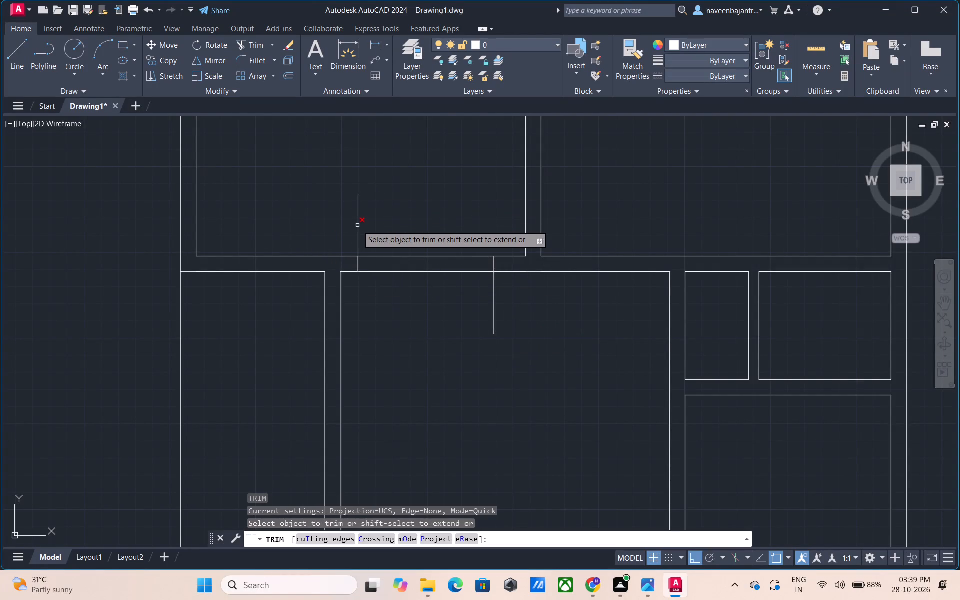
{"action": "left_click", "coordinate": [357, 225]}
{"action": "left_click", "coordinate": [494, 314]}
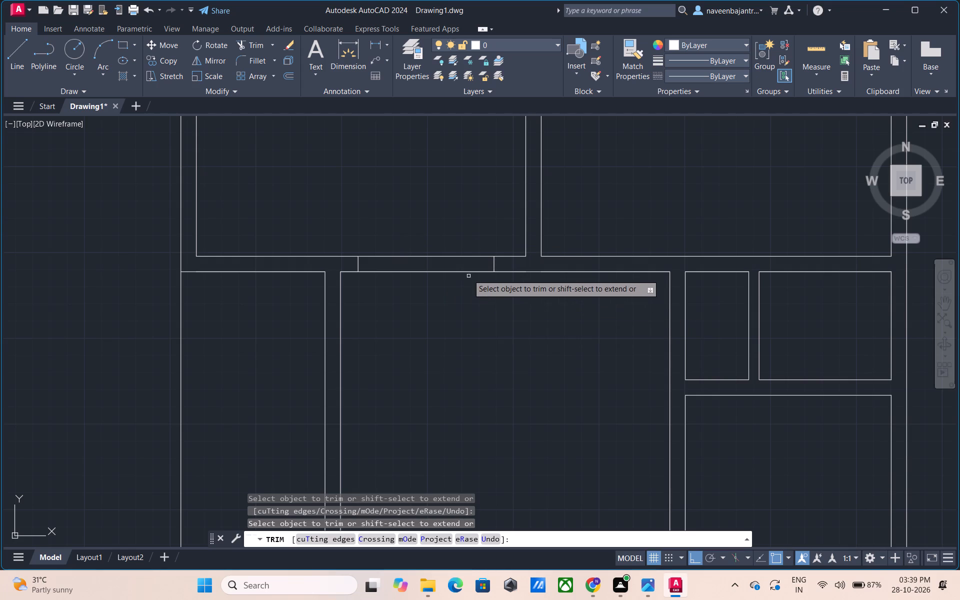
{"action": "left_click", "coordinate": [466, 272]}
{"action": "left_click", "coordinate": [452, 272]}
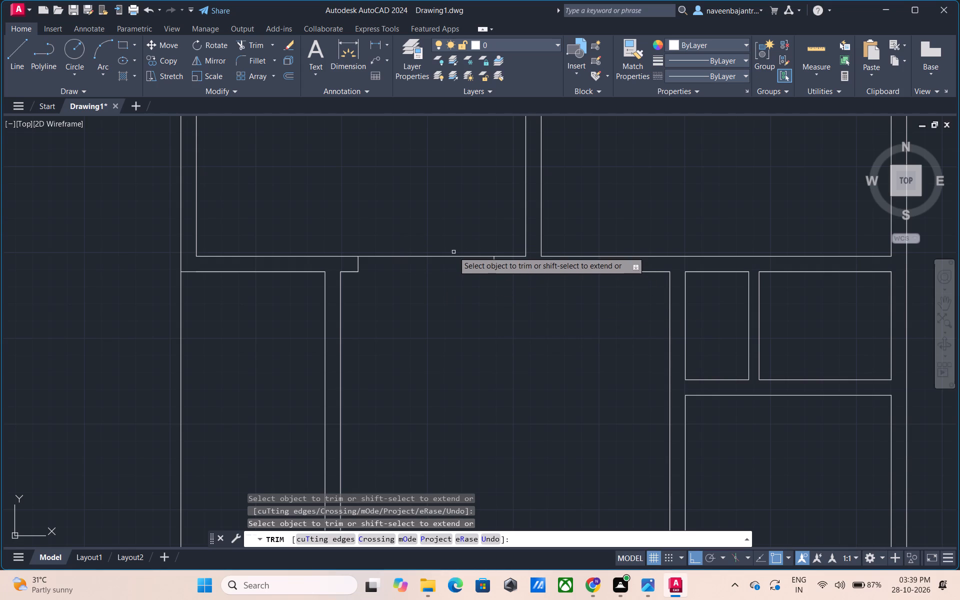
{"action": "left_click", "coordinate": [453, 257]}
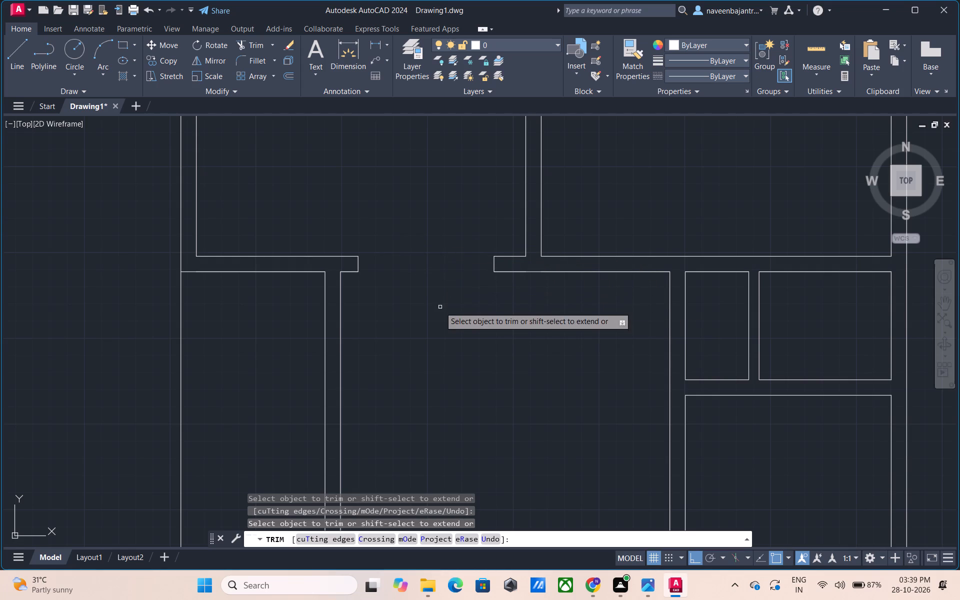
{"action": "key", "text": "Escape"}
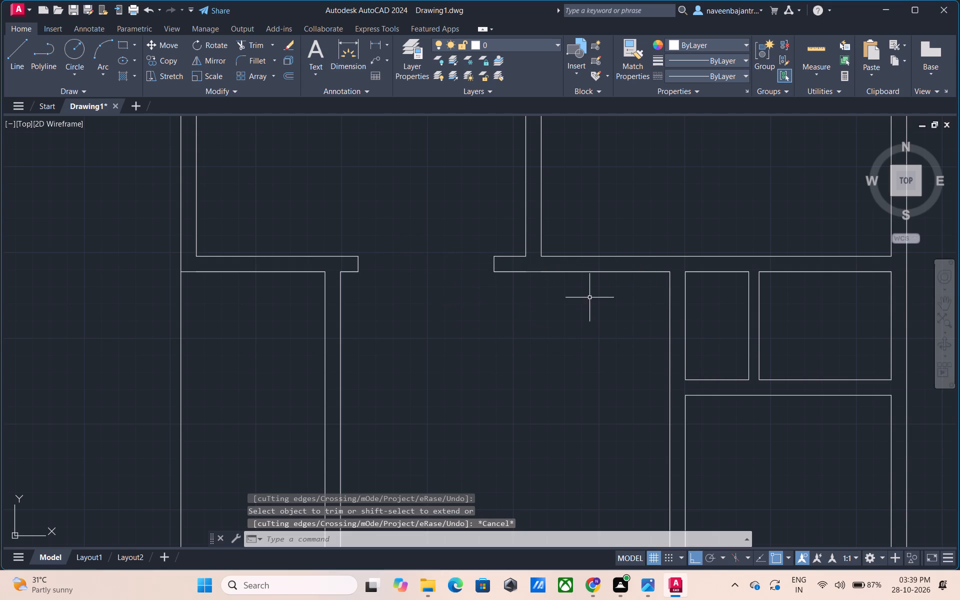
Draw a vertical jamb across the central room's top wall, just right of the partition between the upper rooms, and trim its overhang.
{"action": "middle_click_drag", "start_coordinate": [589, 297], "coordinate": [520, 320]}
{"action": "type", "text": "l"}
{"action": "key", "text": "space"}
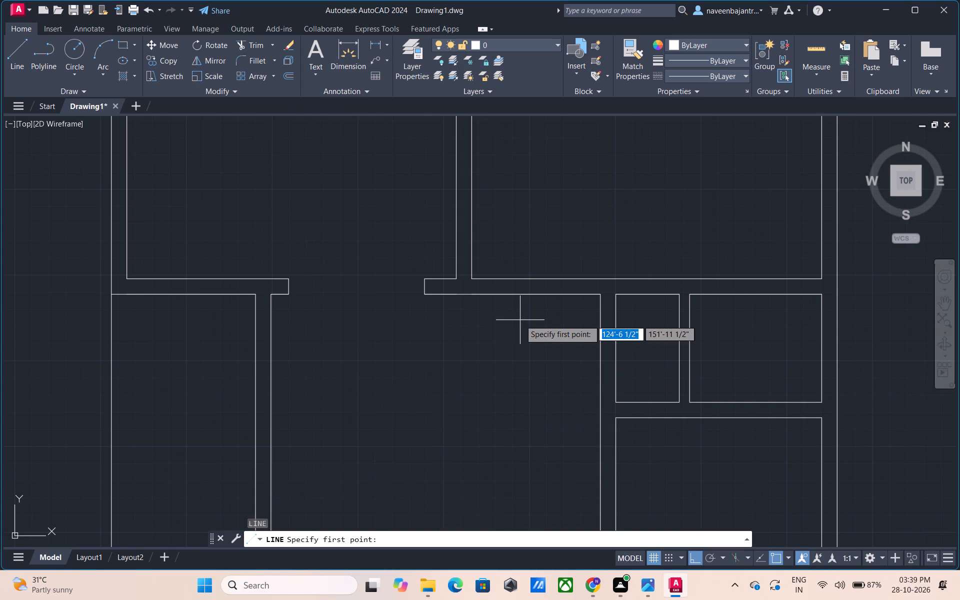
{"action": "left_click", "coordinate": [483, 279]}
{"action": "left_click", "coordinate": [485, 311]}
{"action": "key", "text": "Escape"}
{"action": "type", "text": "tr"}
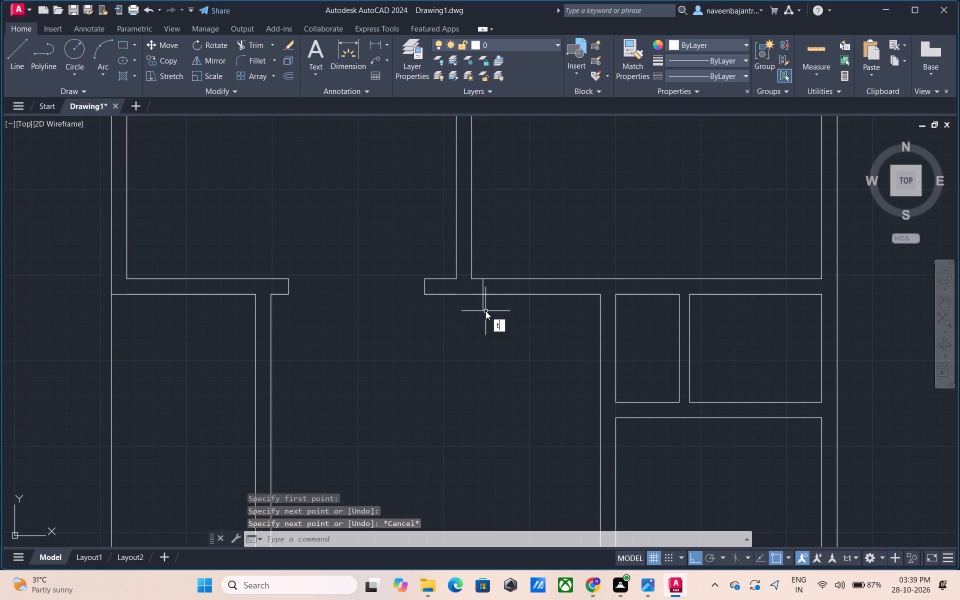
{"action": "key", "text": "space"}
{"action": "left_click", "coordinate": [483, 305]}
{"action": "key", "text": "Escape"}
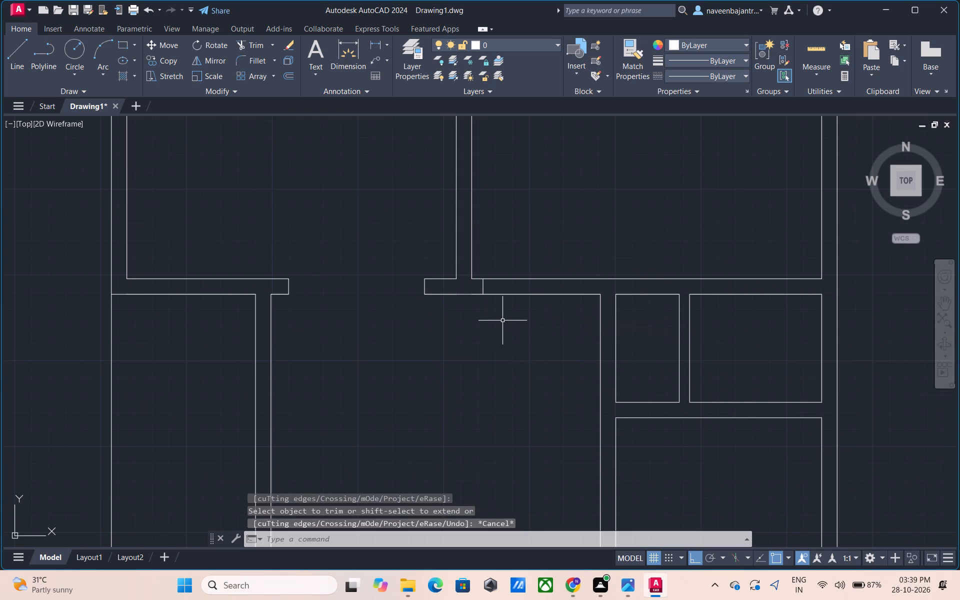
Offset the new jamb line 3' to the right along the wall below the upper-right room.
{"action": "type", "text": "o"}
{"action": "key", "text": "space"}
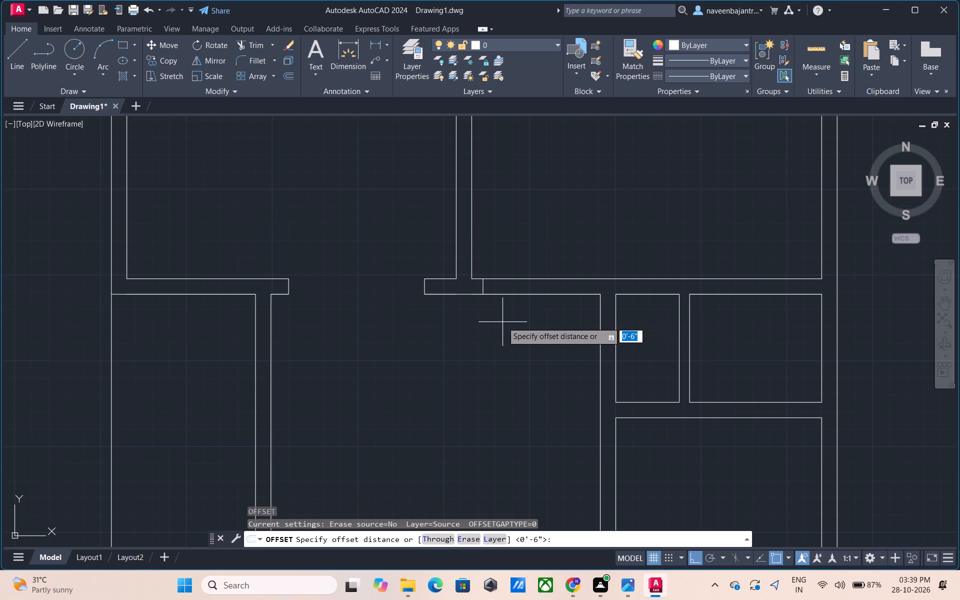
{"action": "type", "text": "3'"}
{"action": "key", "text": "Return"}
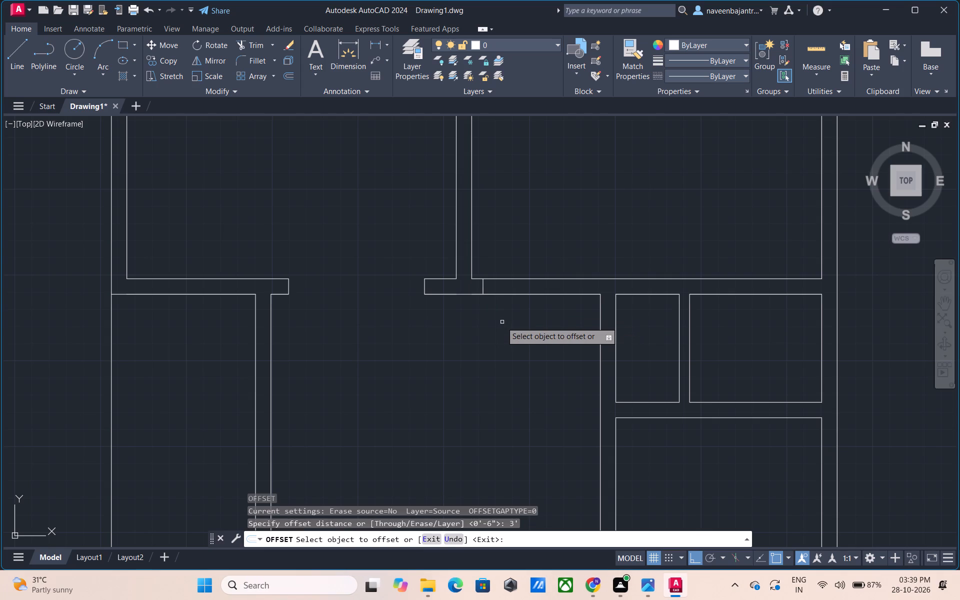
{"action": "left_click", "coordinate": [483, 286]}
{"action": "left_click", "coordinate": [544, 292]}
{"action": "key", "text": "Escape"}
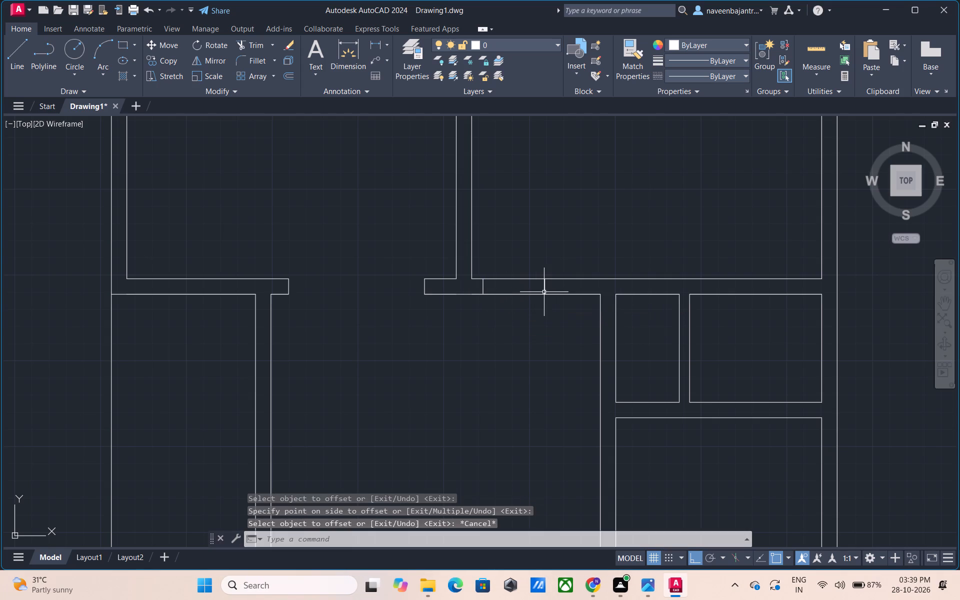
Trim both wall lines between the 3' spaced jambs to open a doorway from the central room to the upper-right room.
{"action": "type", "text": "tr"}
{"action": "key", "text": "space"}
{"action": "left_click", "coordinate": [515, 296]}
{"action": "left_click", "coordinate": [515, 292]}
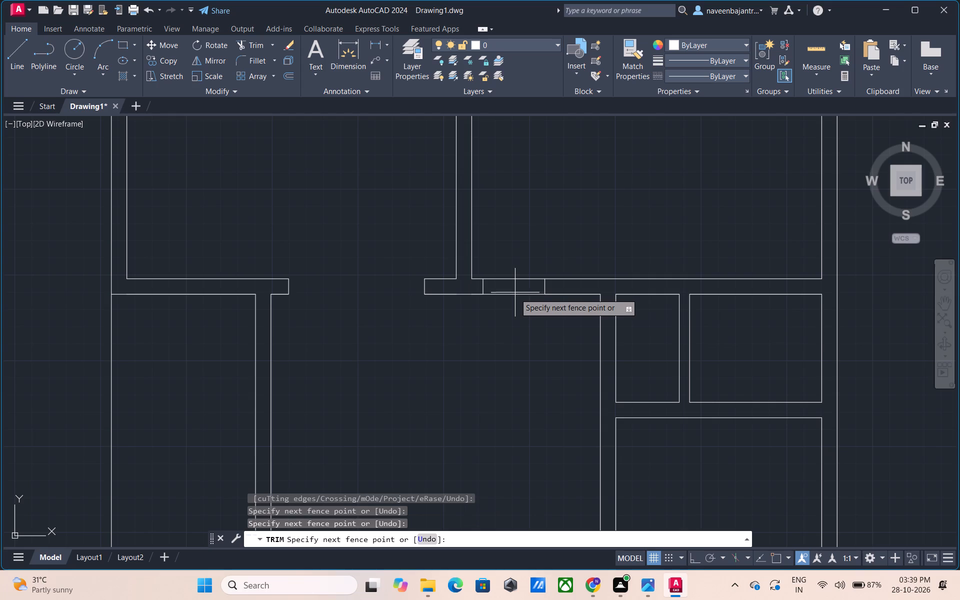
{"action": "left_click", "coordinate": [515, 298]}
{"action": "left_click", "coordinate": [516, 280]}
{"action": "key", "text": "Escape"}
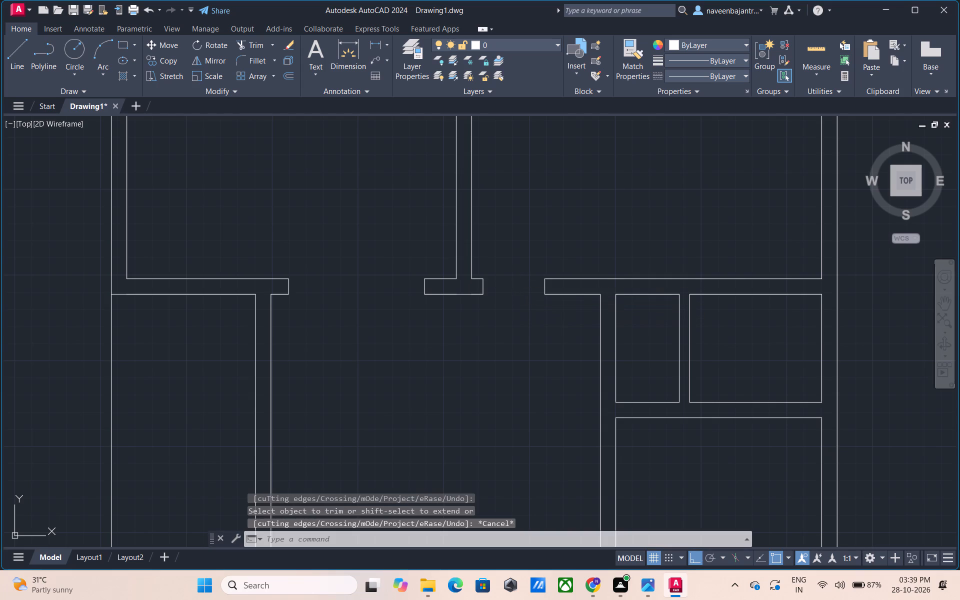
Draw a vertical jamb line across the wall above the small far-right room, near its left corner, and trim its overhang.
{"action": "scroll", "coordinate": [516, 280], "scroll_direction": "down", "scroll_amount": 1}
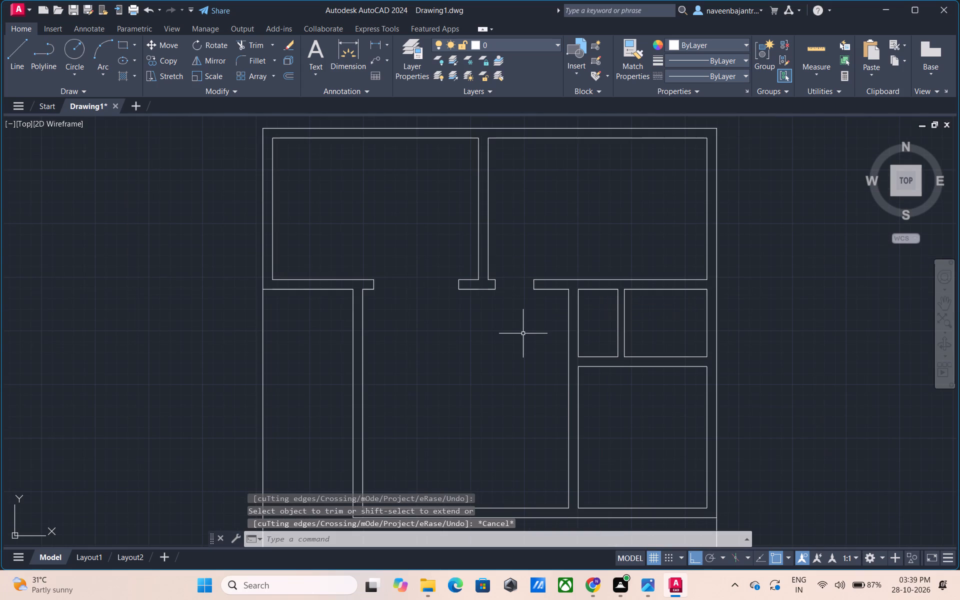
{"action": "middle_click_drag", "start_coordinate": [516, 333], "coordinate": [375, 320]}
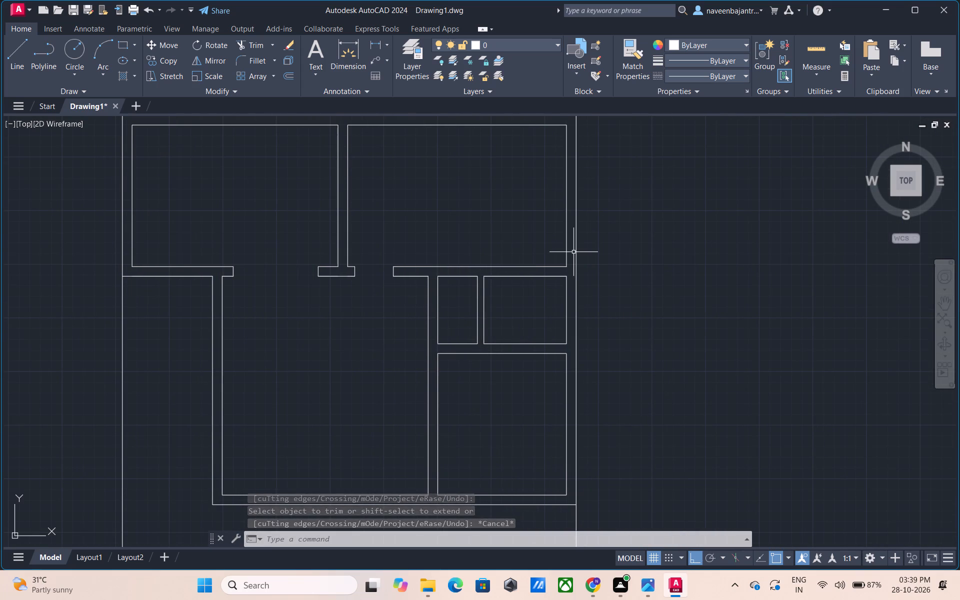
{"action": "key", "text": "Escape"}
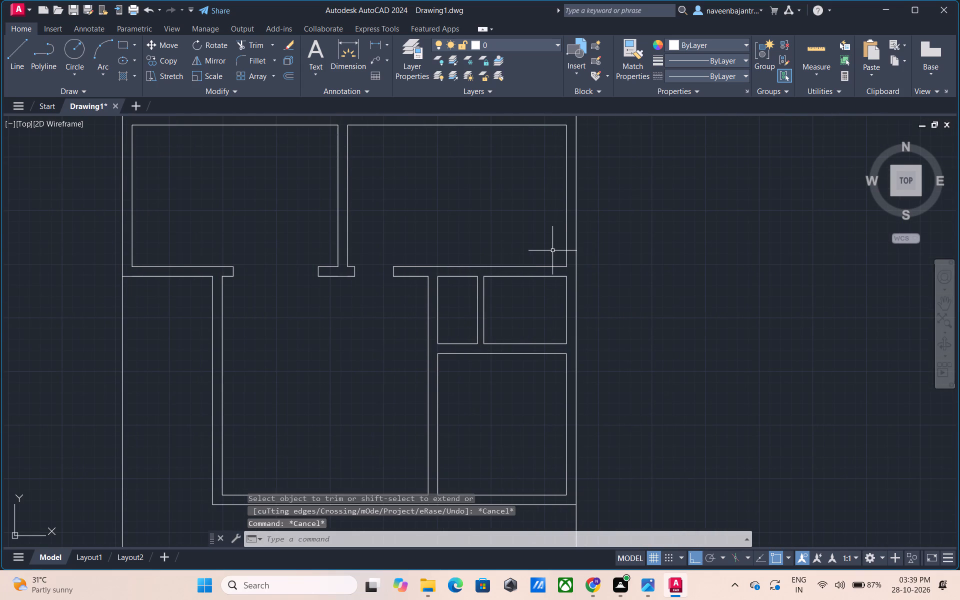
{"action": "type", "text": "l"}
{"action": "key", "text": "space"}
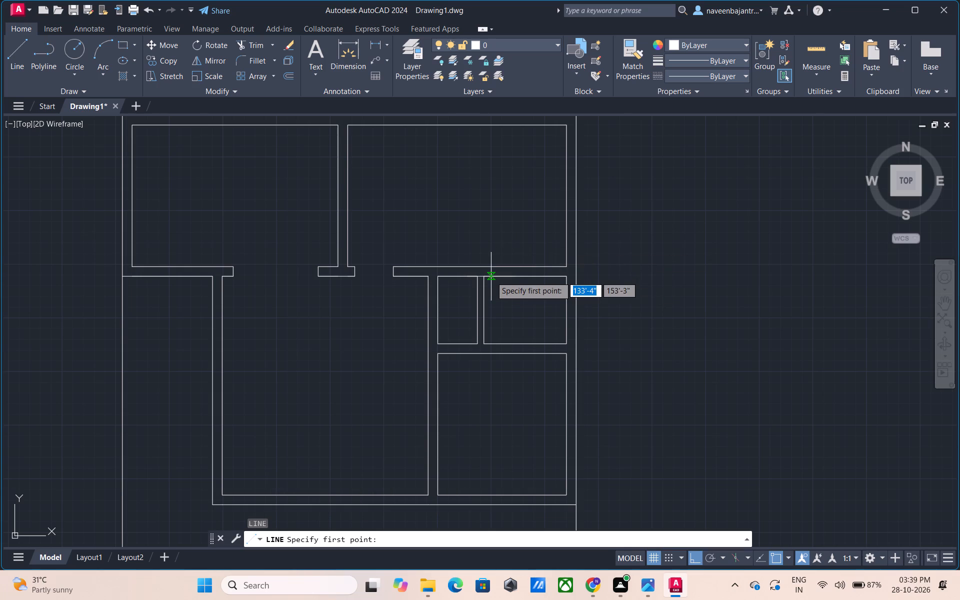
{"action": "left_click", "coordinate": [491, 276]}
{"action": "left_click", "coordinate": [496, 255]}
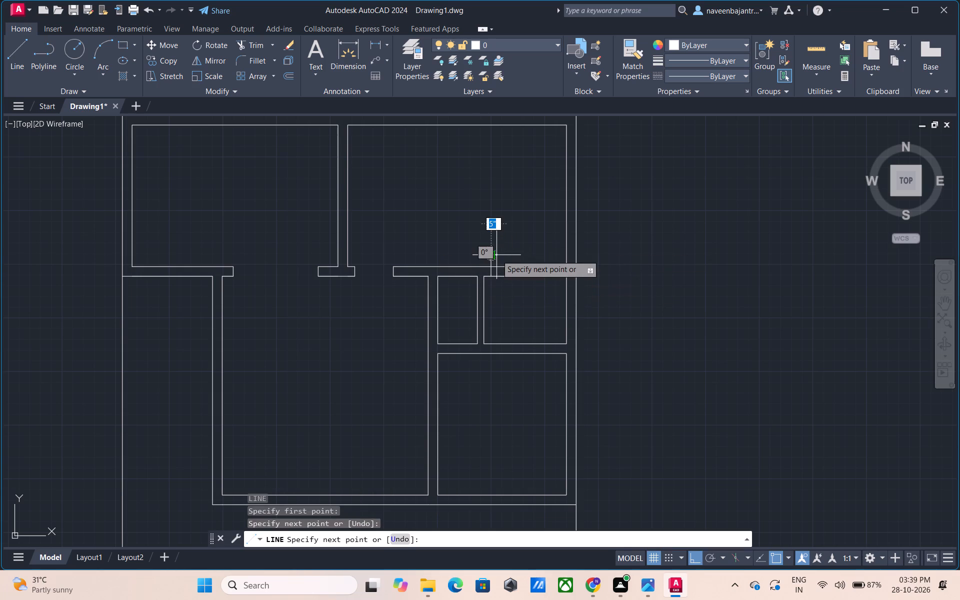
{"action": "key", "text": "Escape"}
{"action": "type", "text": "tr"}
{"action": "key", "text": "space"}
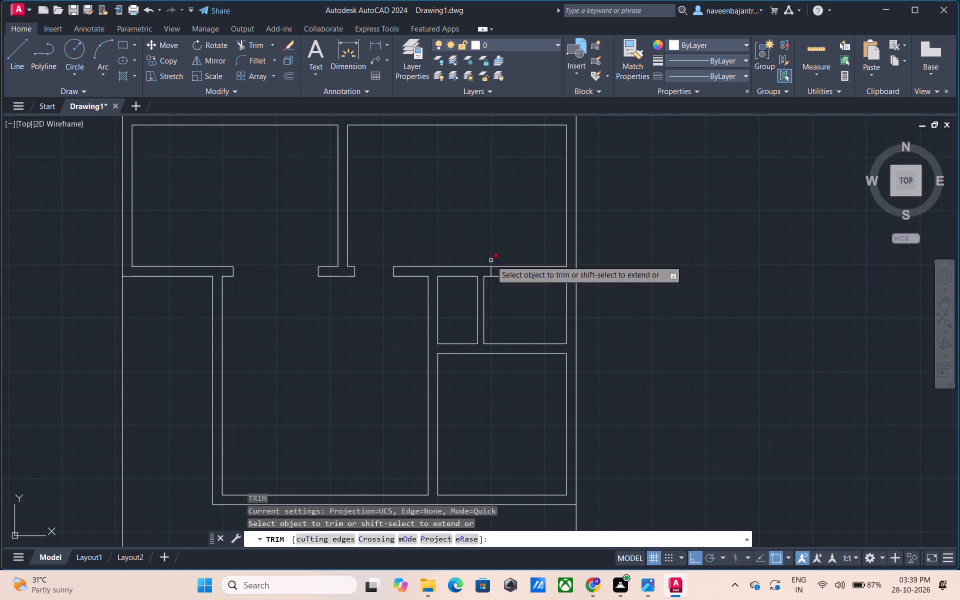
{"action": "left_click", "coordinate": [491, 260]}
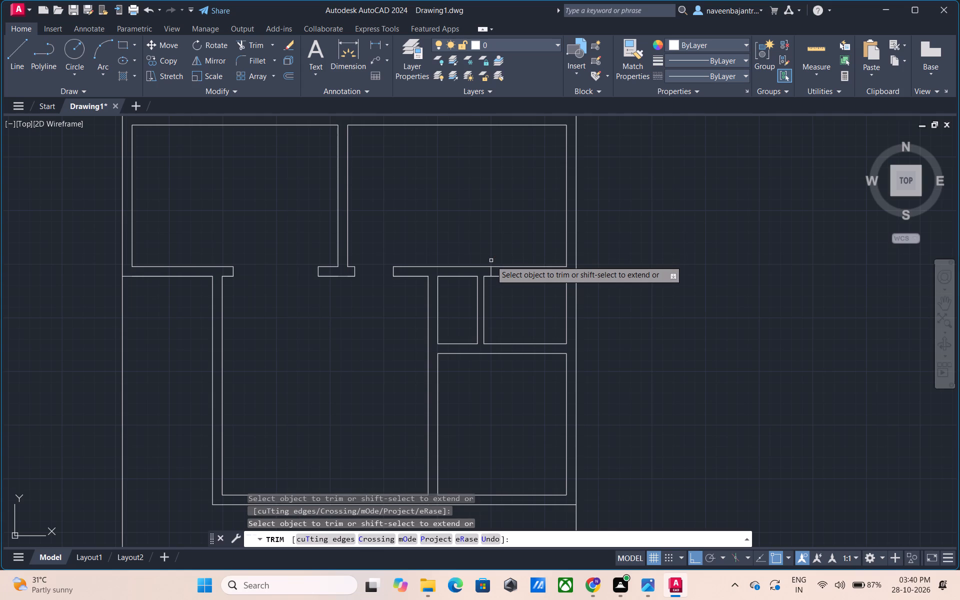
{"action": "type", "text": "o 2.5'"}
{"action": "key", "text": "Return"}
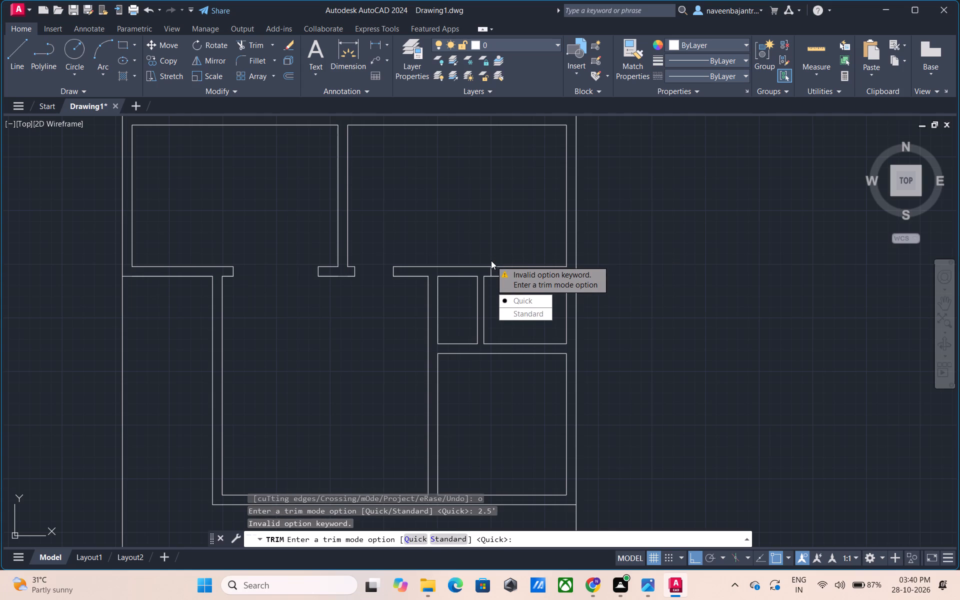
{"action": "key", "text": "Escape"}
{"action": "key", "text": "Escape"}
Offset the jamb line above the small far-right room 2.5' to the right.
{"action": "type", "text": "o 2.5'"}
{"action": "key", "text": "Return"}
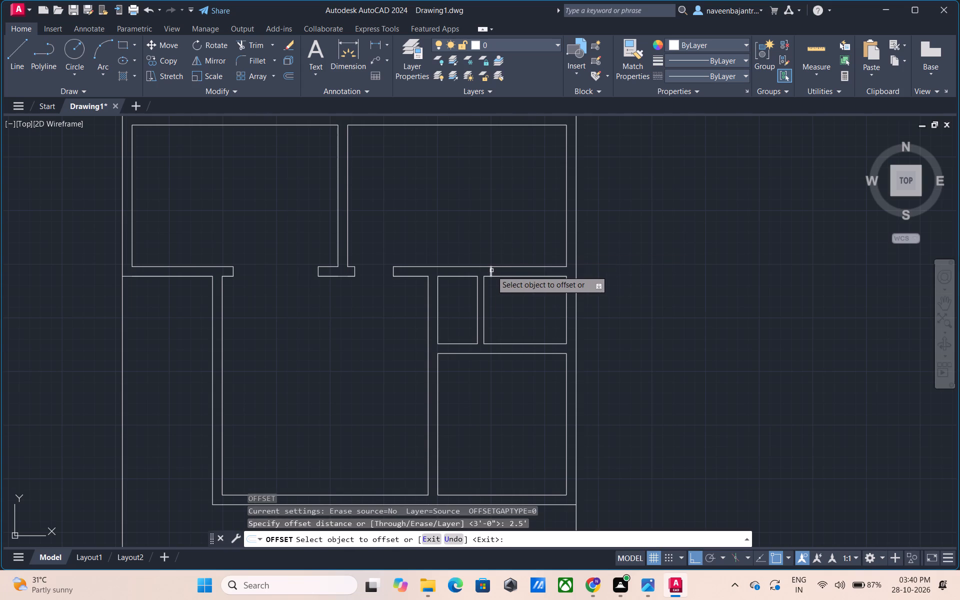
{"action": "left_click", "coordinate": [491, 270]}
{"action": "left_click", "coordinate": [515, 272]}
{"action": "key", "text": "Escape"}
Trim both wall lines between the 2.5' spaced jambs to open a doorway between the upper-right room and small far-right room.
{"action": "type", "text": "tr"}
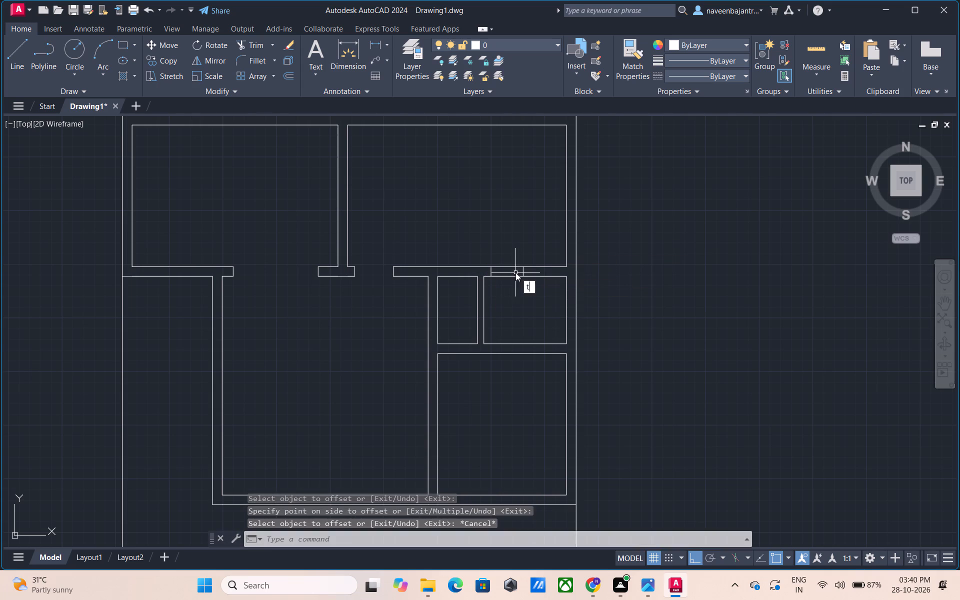
{"action": "key", "text": "space"}
{"action": "left_click", "coordinate": [510, 277]}
{"action": "left_click", "coordinate": [509, 275]}
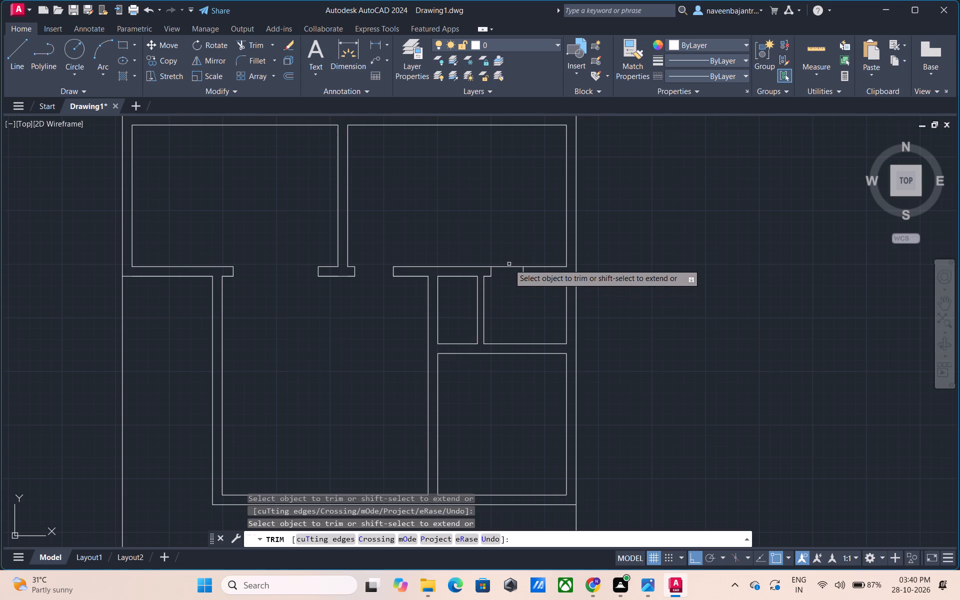
{"action": "left_click", "coordinate": [509, 265]}
{"action": "key", "text": "Escape"}
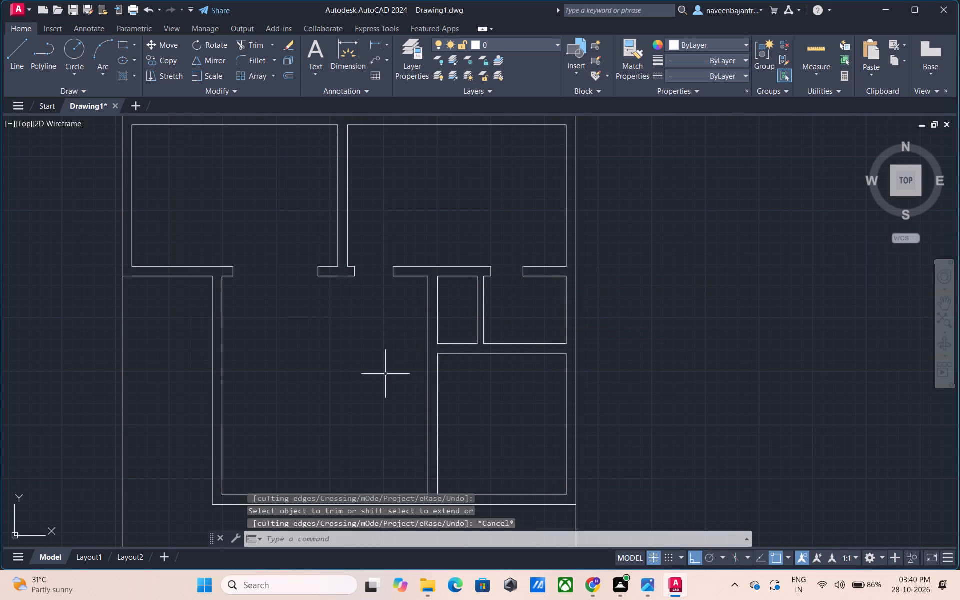
{"action": "key", "text": "Escape"}
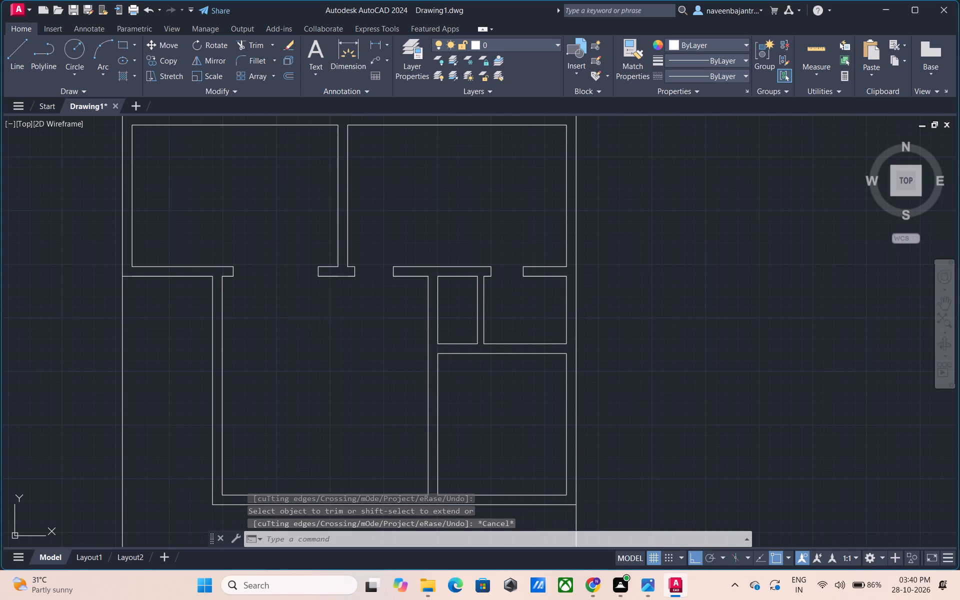
Draw a horizontal jamb across the wall between the central room and the narrow small room, near its top, and trim its overhang.
{"action": "type", "text": "l"}
{"action": "key", "text": "space"}
{"action": "scroll", "coordinate": [385, 374], "scroll_direction": "up", "scroll_amount": 1}
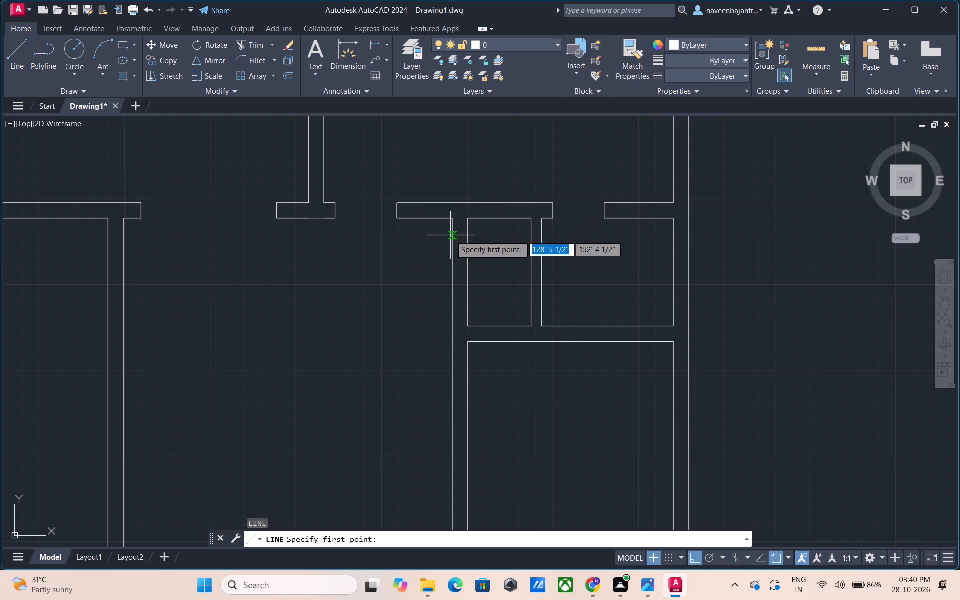
{"action": "left_click", "coordinate": [451, 236]}
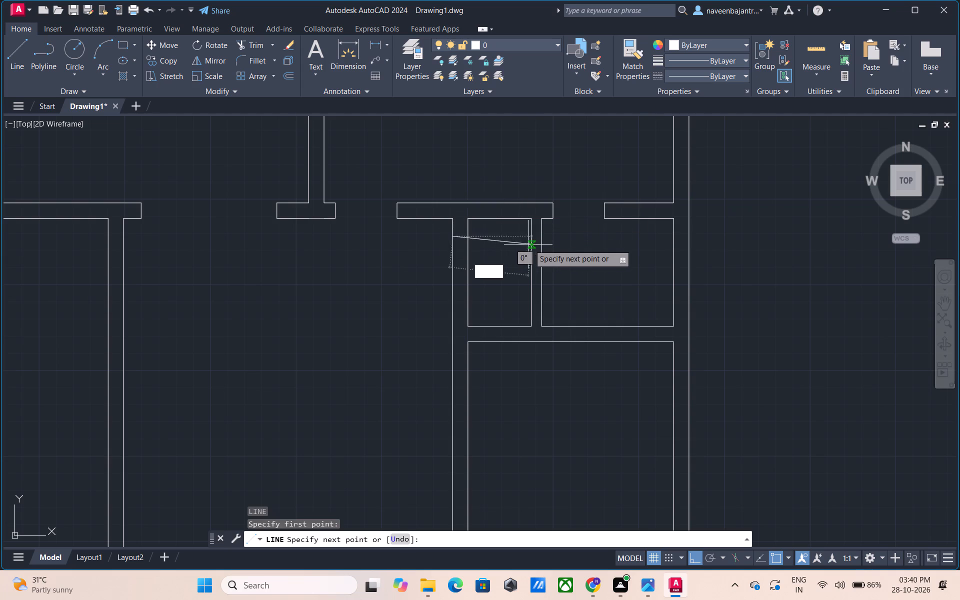
{"action": "left_click", "coordinate": [534, 240]}
{"action": "key", "text": "Escape"}
{"action": "key", "text": "t"}
{"action": "key", "text": "r"}
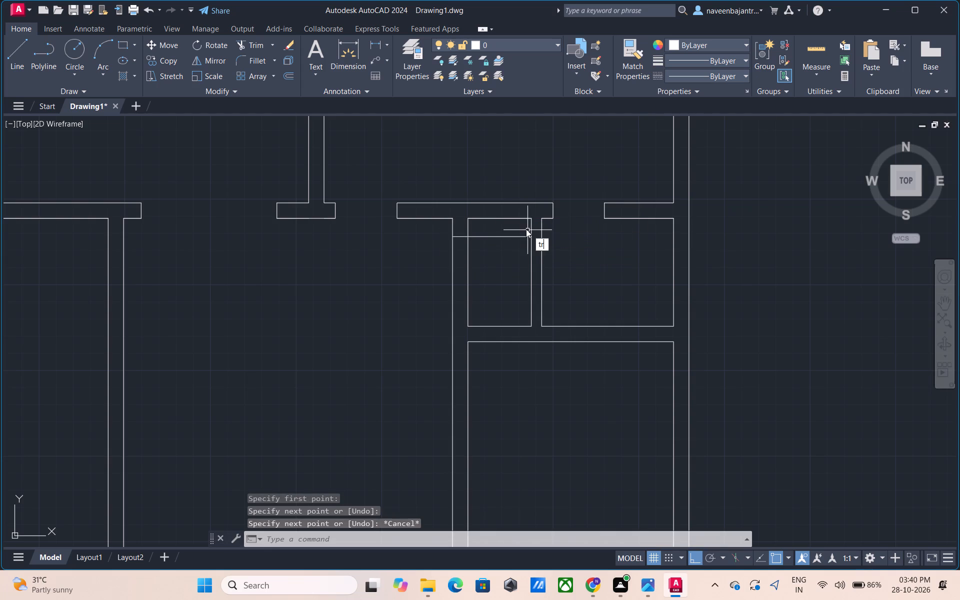
{"action": "key", "text": "space"}
{"action": "left_click", "coordinate": [498, 238]}
{"action": "key", "text": "Escape"}
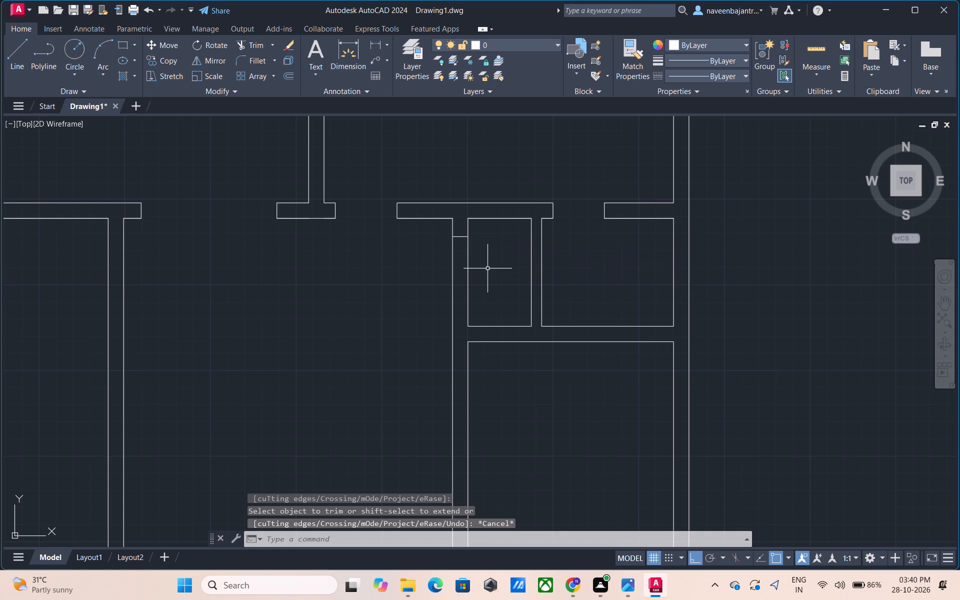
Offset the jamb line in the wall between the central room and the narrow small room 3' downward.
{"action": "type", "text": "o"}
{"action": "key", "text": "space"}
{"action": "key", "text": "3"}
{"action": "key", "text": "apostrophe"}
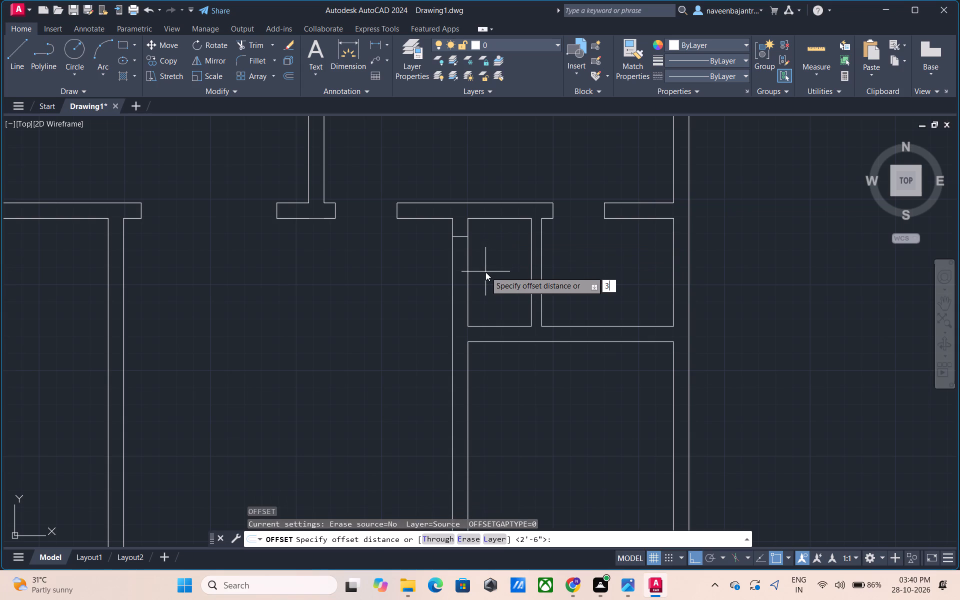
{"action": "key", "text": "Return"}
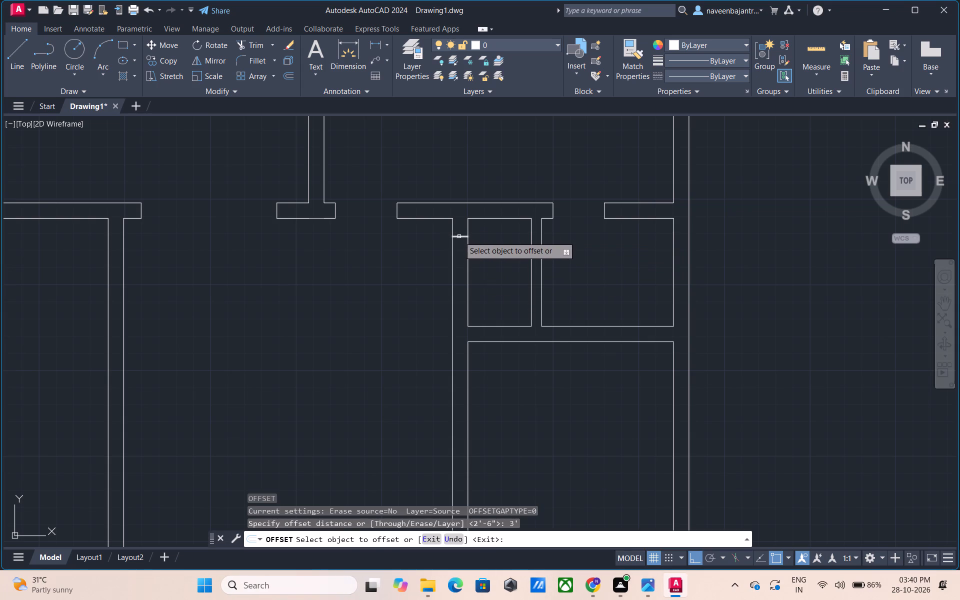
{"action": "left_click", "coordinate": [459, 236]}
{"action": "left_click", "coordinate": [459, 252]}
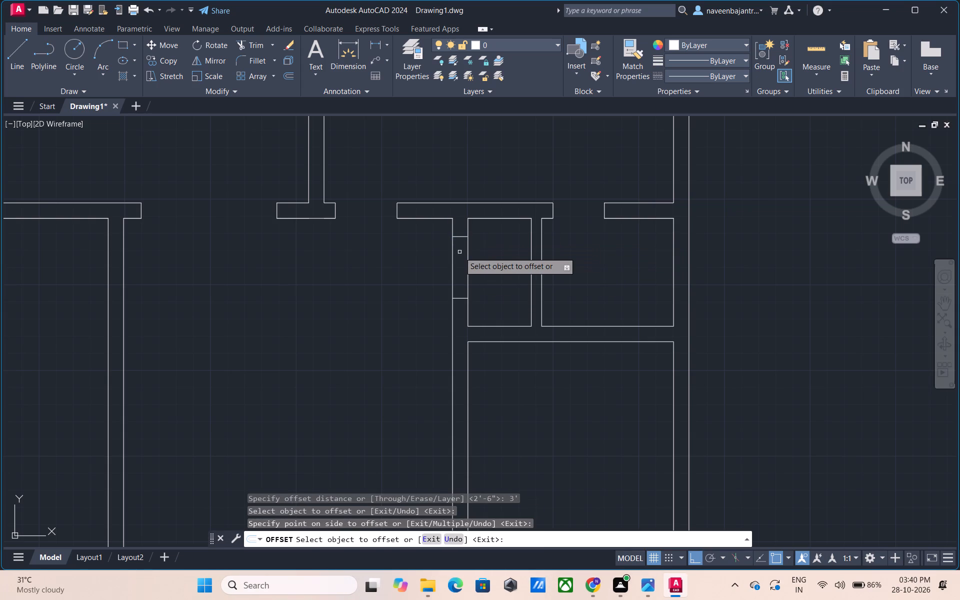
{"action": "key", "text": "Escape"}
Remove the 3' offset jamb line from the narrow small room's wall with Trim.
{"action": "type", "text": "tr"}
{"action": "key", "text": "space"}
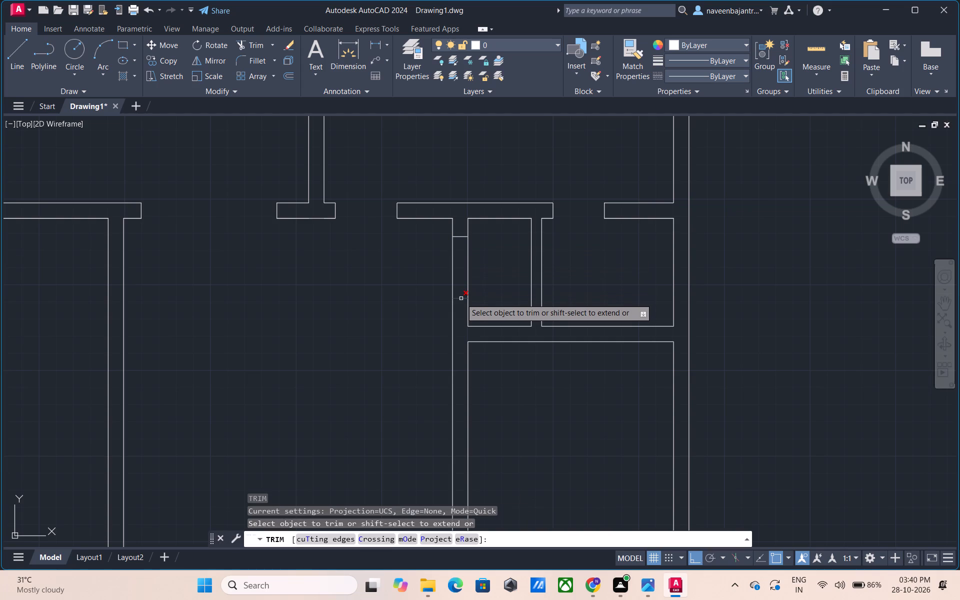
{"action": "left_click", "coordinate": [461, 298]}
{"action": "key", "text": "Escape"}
Draw a horizontal jamb across the narrow small room's wall, just above its lower corner, and trim the overhang.
{"action": "key", "text": "l"}
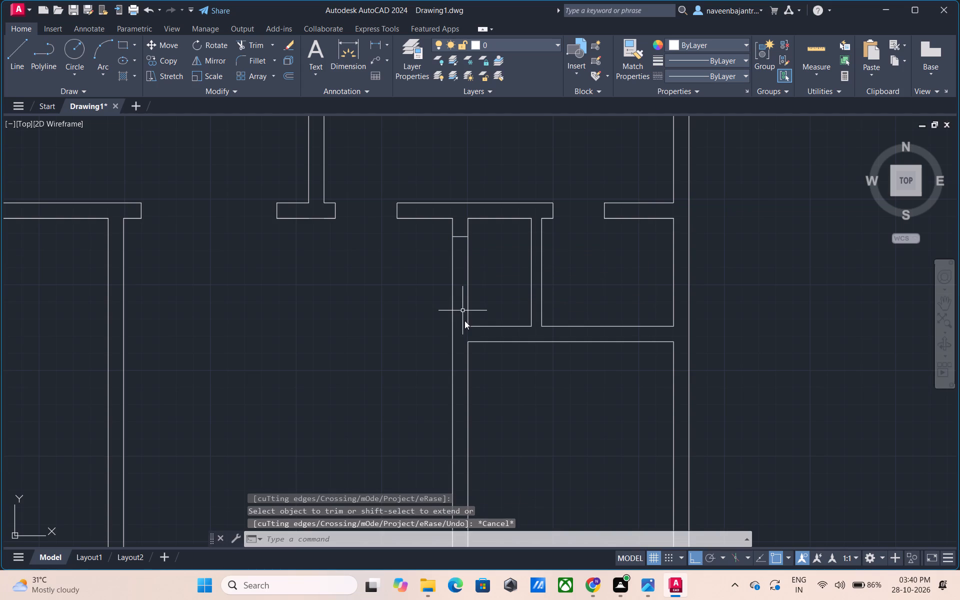
{"action": "key", "text": "space"}
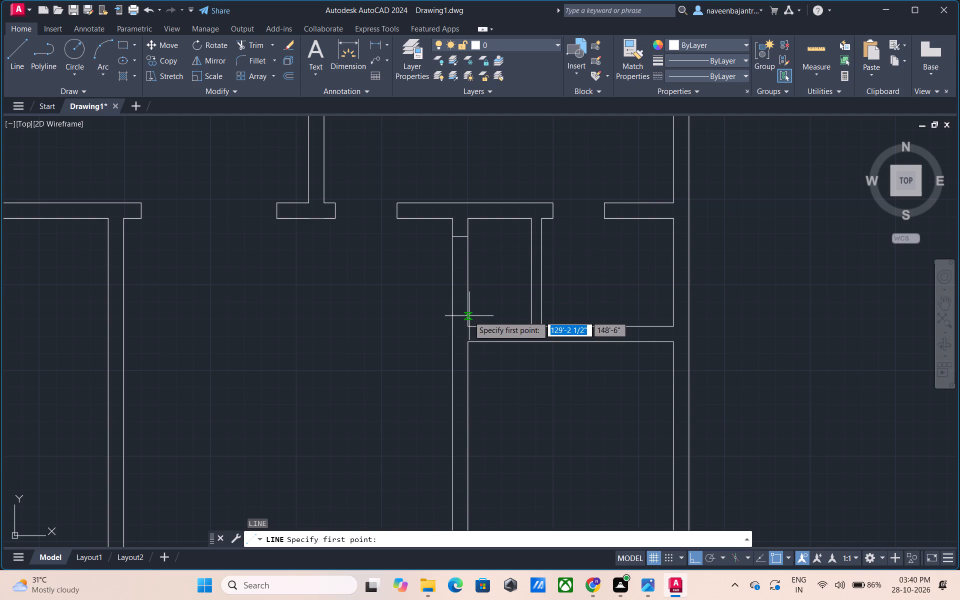
{"action": "left_click", "coordinate": [468, 313]}
{"action": "left_click", "coordinate": [434, 313]}
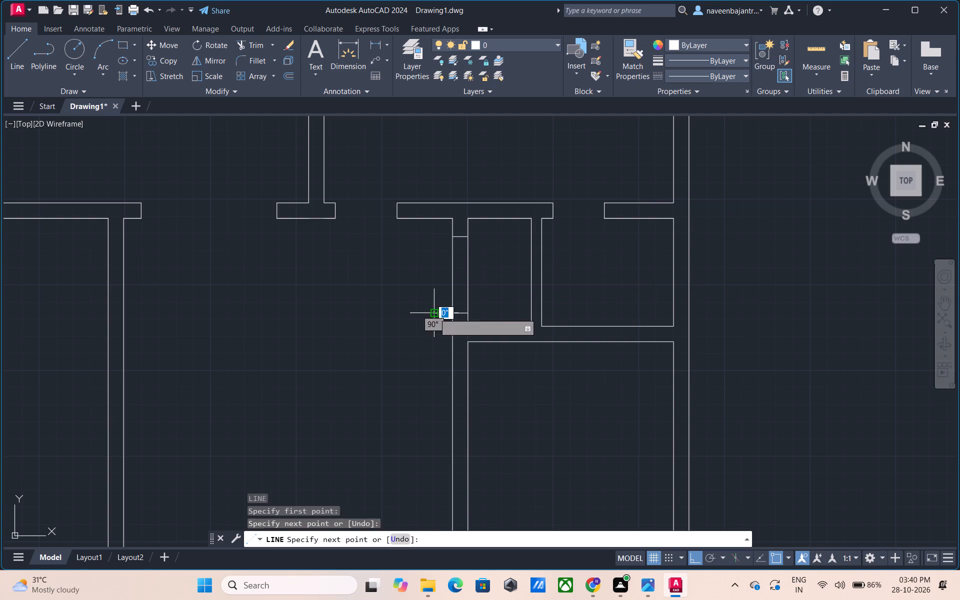
{"action": "key", "text": "Escape"}
{"action": "type", "text": "tr"}
{"action": "key", "text": "space"}
{"action": "left_click", "coordinate": [438, 313]}
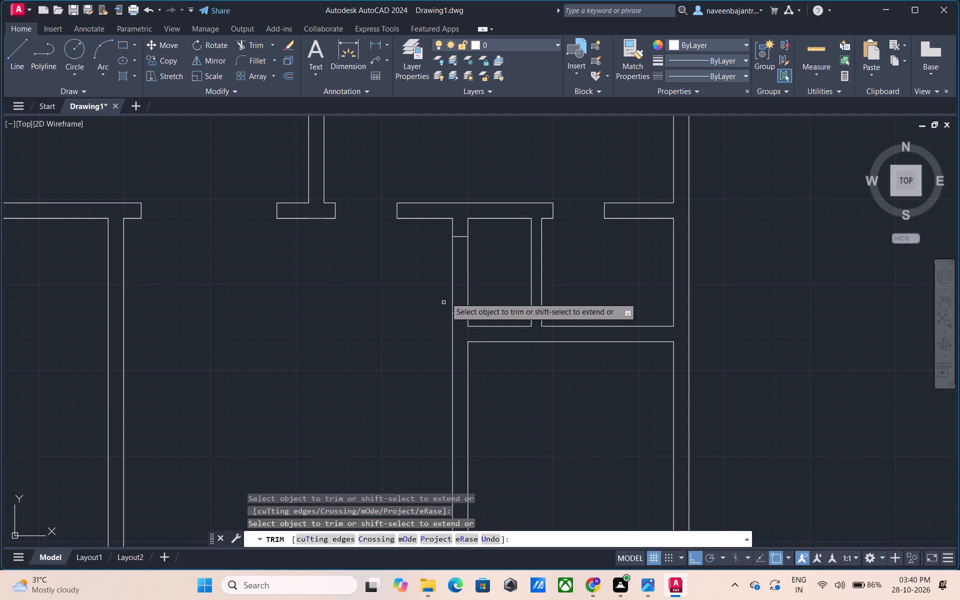
Trim both wall lines between the two jambs to open a doorway from the central room to the narrow small room.
{"action": "left_click", "coordinate": [452, 281]}
{"action": "left_click", "coordinate": [468, 272]}
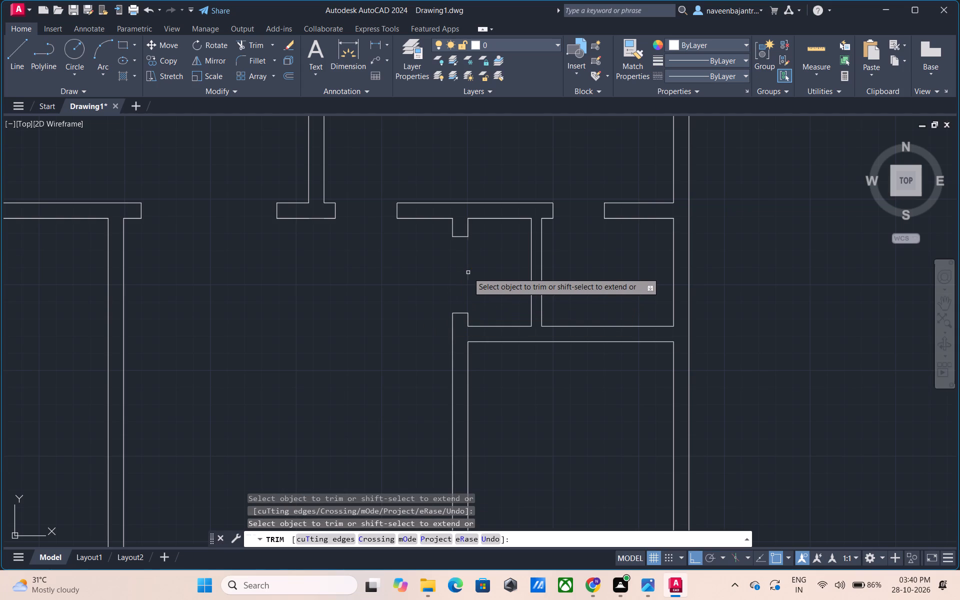
Draw a horizontal jamb across the wall between the central and lower-right rooms, near its bottom, and trim its overhang.
{"action": "scroll", "coordinate": [468, 272], "scroll_direction": "down", "scroll_amount": 1}
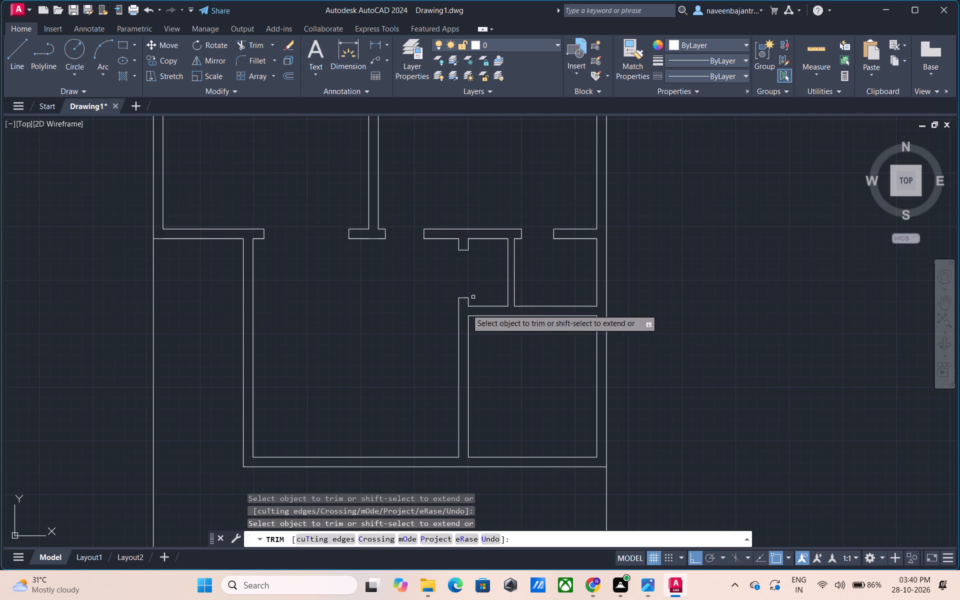
{"action": "middle_click_drag", "start_coordinate": [435, 339], "coordinate": [458, 268]}
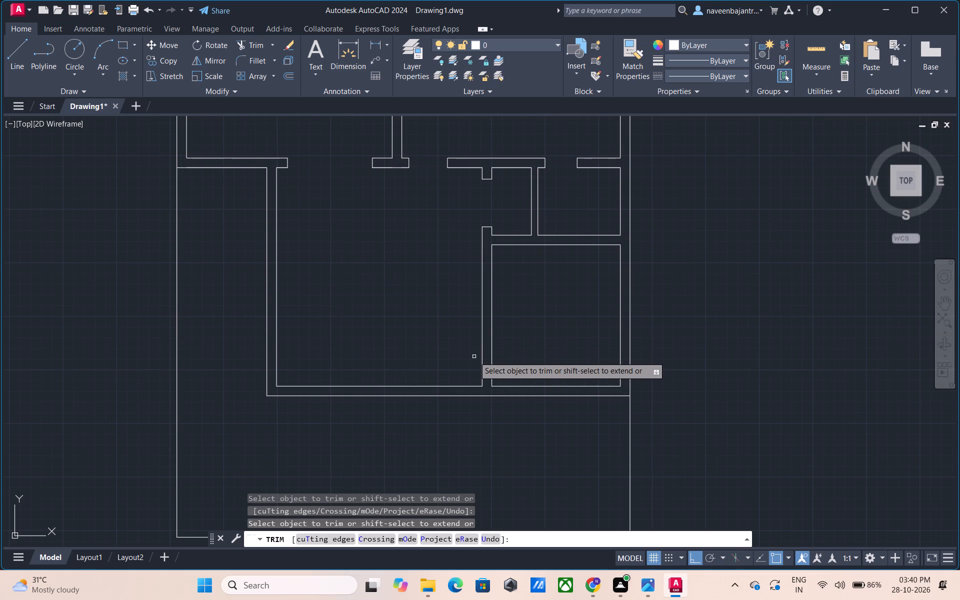
{"action": "middle_click_drag", "start_coordinate": [472, 353], "coordinate": [472, 333]}
{"action": "key", "text": "Escape"}
{"action": "type", "text": "l"}
{"action": "key", "text": "space"}
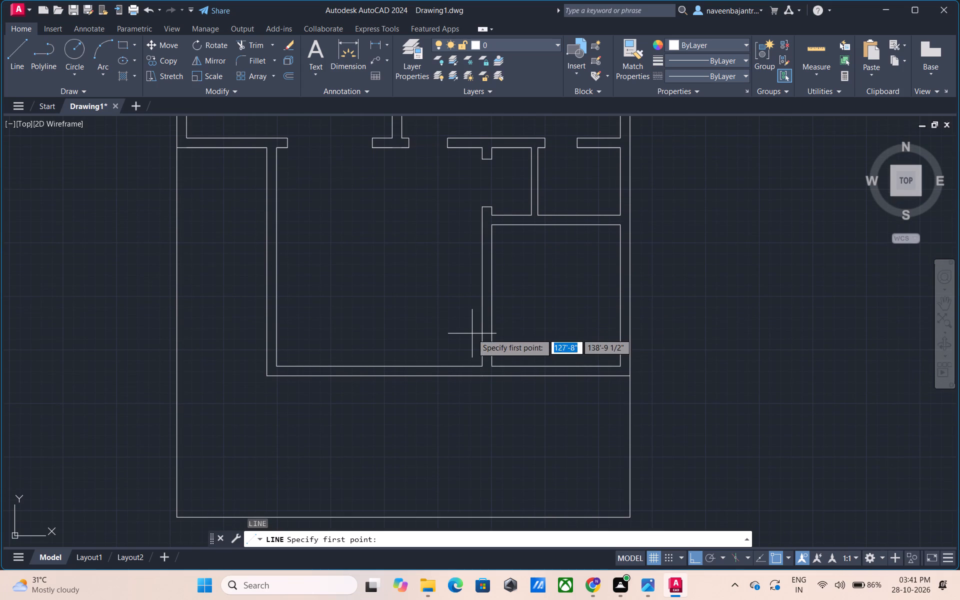
{"action": "left_click", "coordinate": [481, 348]}
{"action": "left_click", "coordinate": [510, 348]}
{"action": "key", "text": "Escape"}
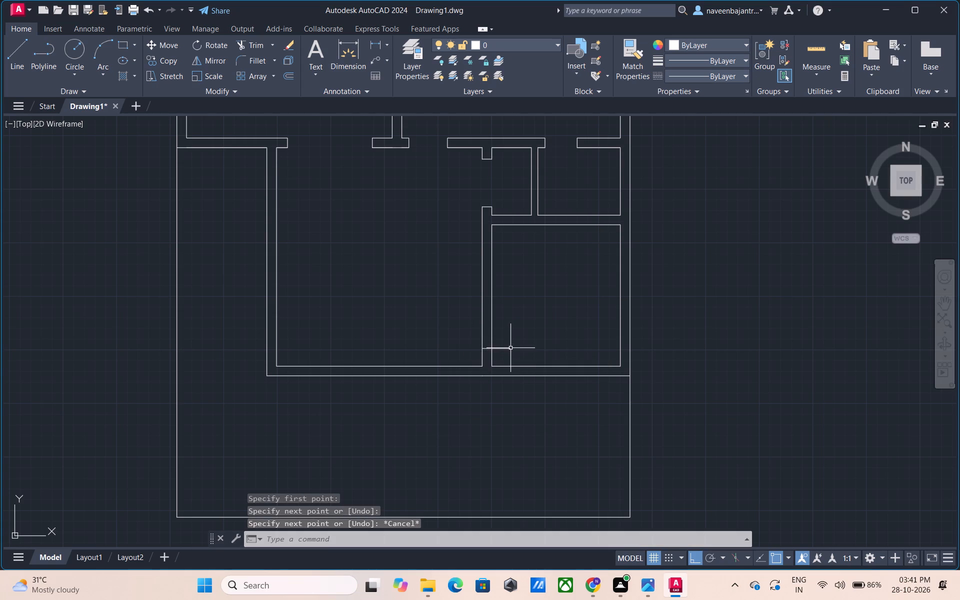
{"action": "type", "text": "tr"}
{"action": "key", "text": "space"}
{"action": "left_click", "coordinate": [504, 348]}
{"action": "key", "text": "Escape"}
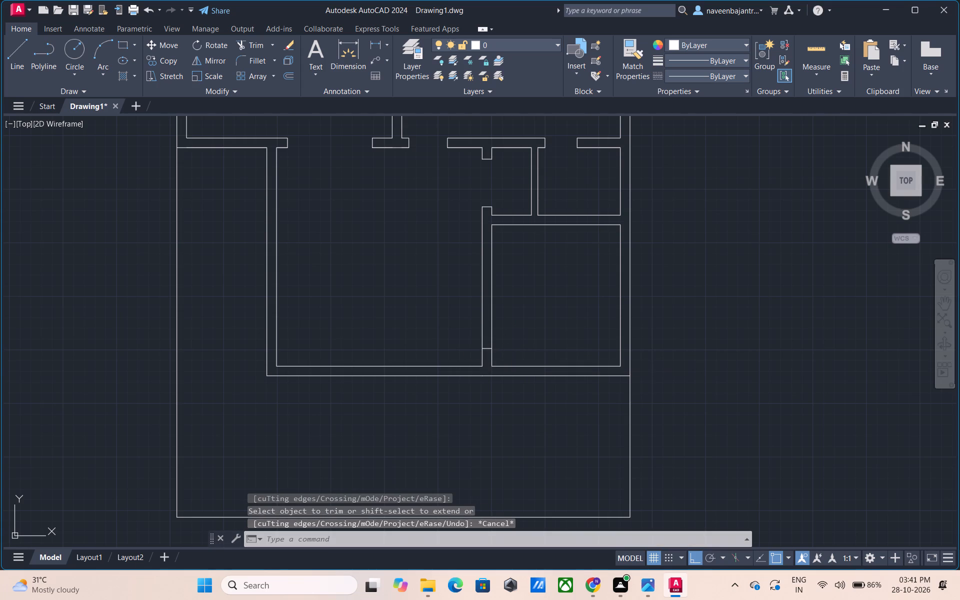
Offset the jamb line between the central and lower-right rooms 4' upward.
{"action": "type", "text": "o 4'"}
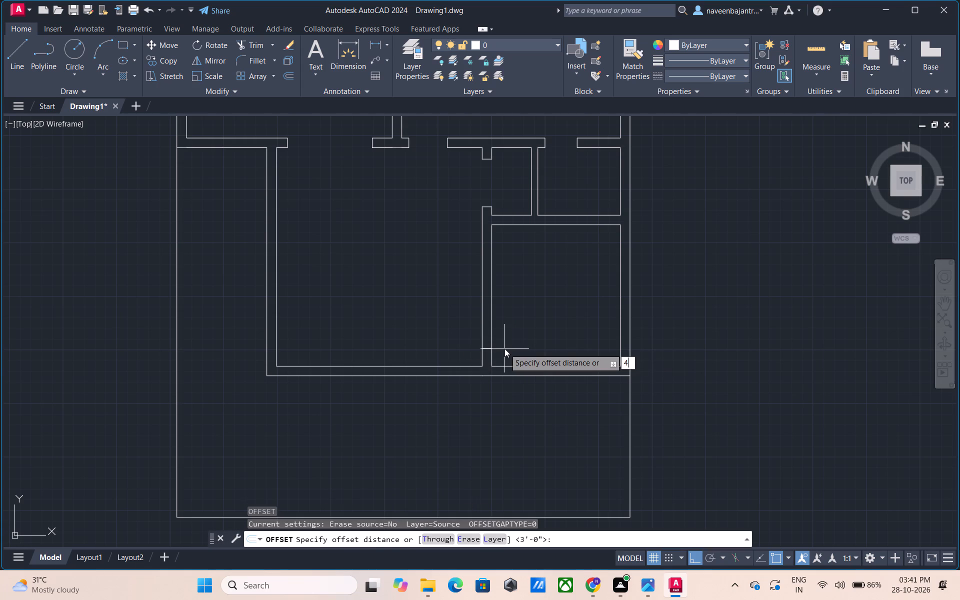
{"action": "key", "text": "Return"}
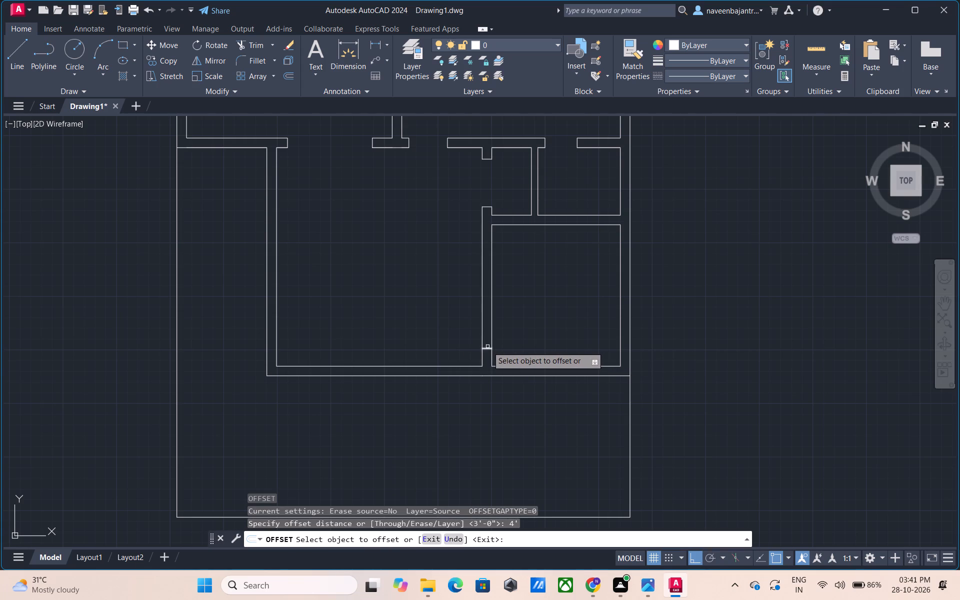
{"action": "left_click", "coordinate": [487, 346]}
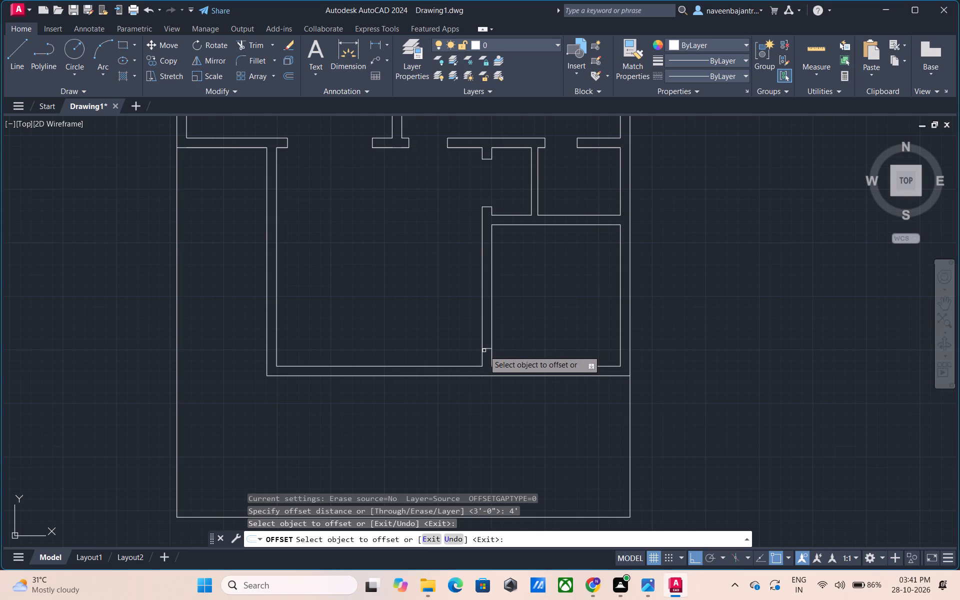
{"action": "left_click", "coordinate": [485, 348]}
{"action": "left_click", "coordinate": [488, 333]}
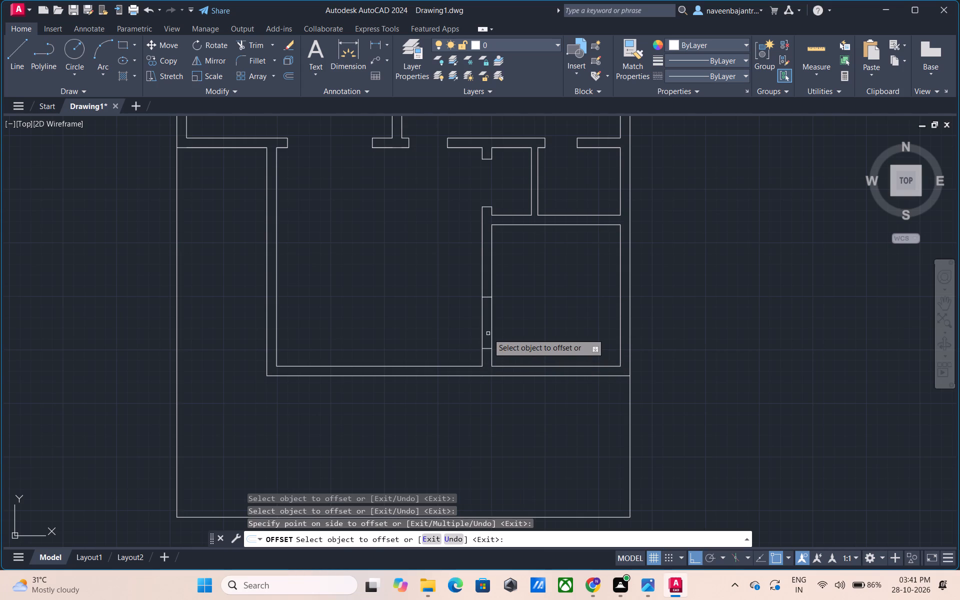
{"action": "key", "text": "Escape"}
Trim both wall lines between the 4' spaced jambs to open a doorway between the central and lower-right rooms.
{"action": "type", "text": "tr"}
{"action": "key", "text": "space"}
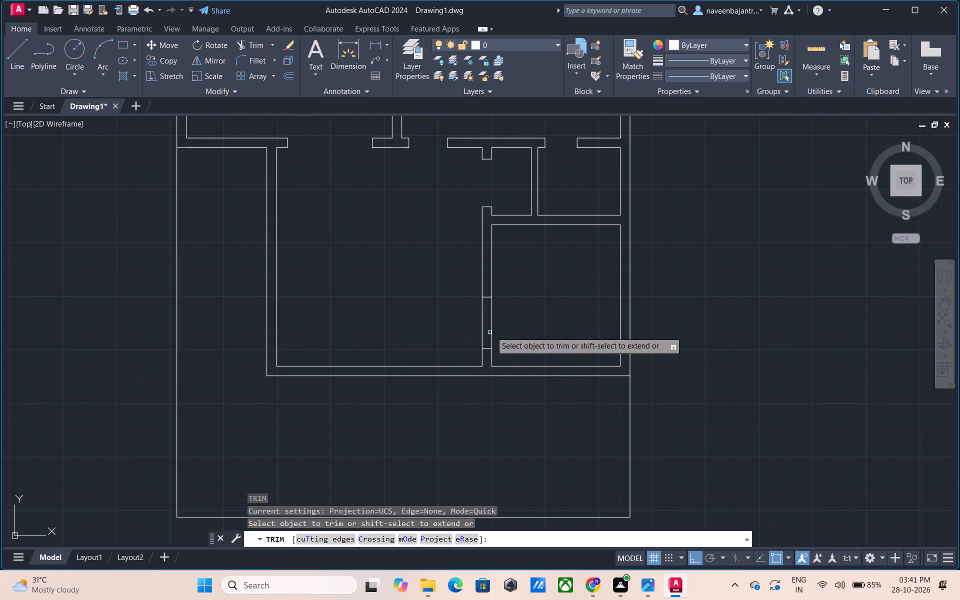
{"action": "left_click", "coordinate": [491, 331]}
{"action": "left_click", "coordinate": [482, 331]}
{"action": "key", "text": "Escape"}
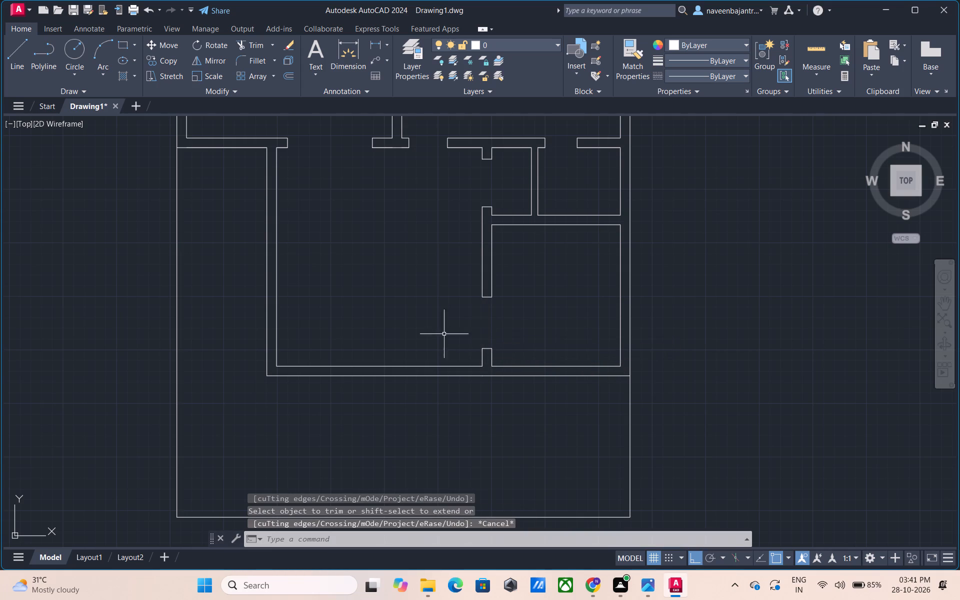
Draw a vertical jamb across the central room's bottom wall, near its lower-left corner, and trim its overhang.
{"action": "middle_click_drag", "start_coordinate": [309, 387], "coordinate": [448, 363]}
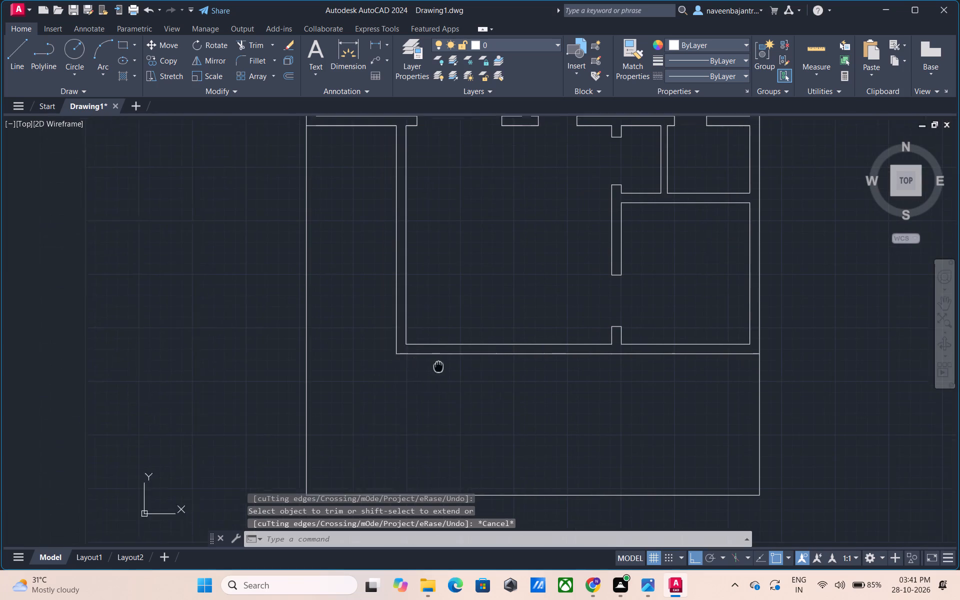
{"action": "middle_click_drag", "start_coordinate": [448, 363], "coordinate": [452, 362]}
{"action": "key", "text": "Escape"}
{"action": "type", "text": "l"}
{"action": "key", "text": "space"}
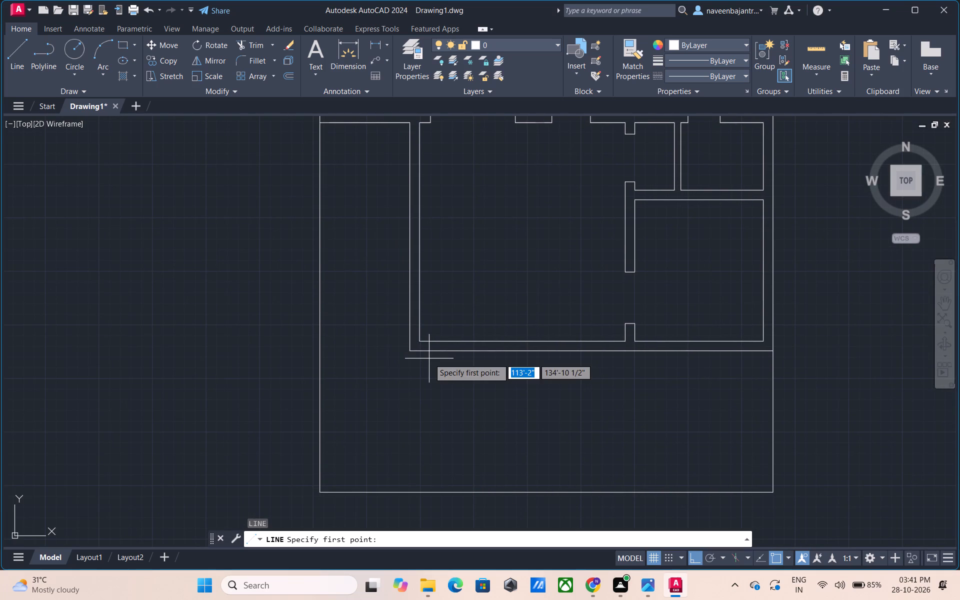
{"action": "scroll", "coordinate": [429, 358], "scroll_direction": "up", "scroll_amount": 1}
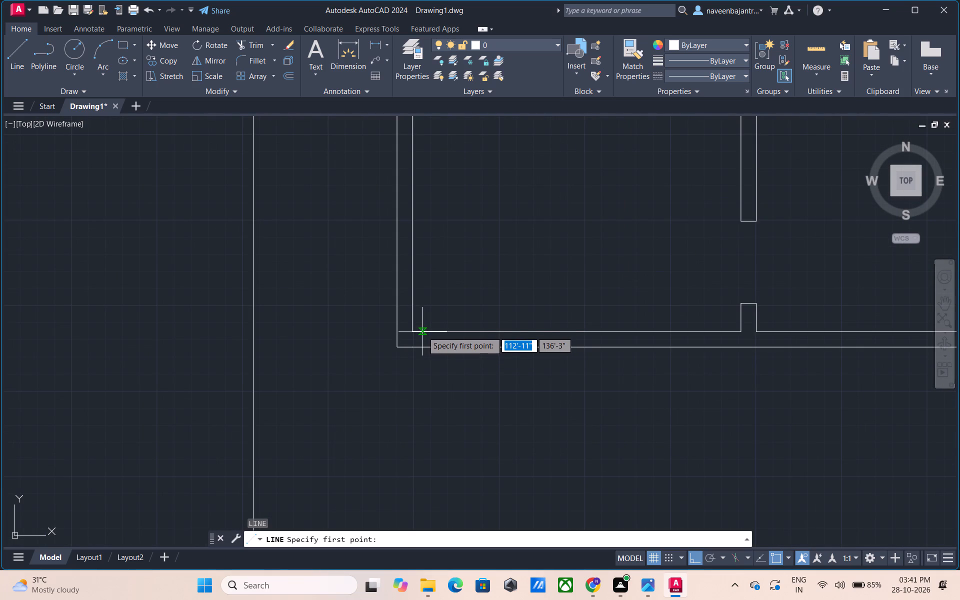
{"action": "left_click", "coordinate": [422, 331]}
{"action": "left_click", "coordinate": [426, 357]}
{"action": "key", "text": "Escape"}
{"action": "type", "text": "tr"}
{"action": "key", "text": "space"}
{"action": "left_click", "coordinate": [422, 355]}
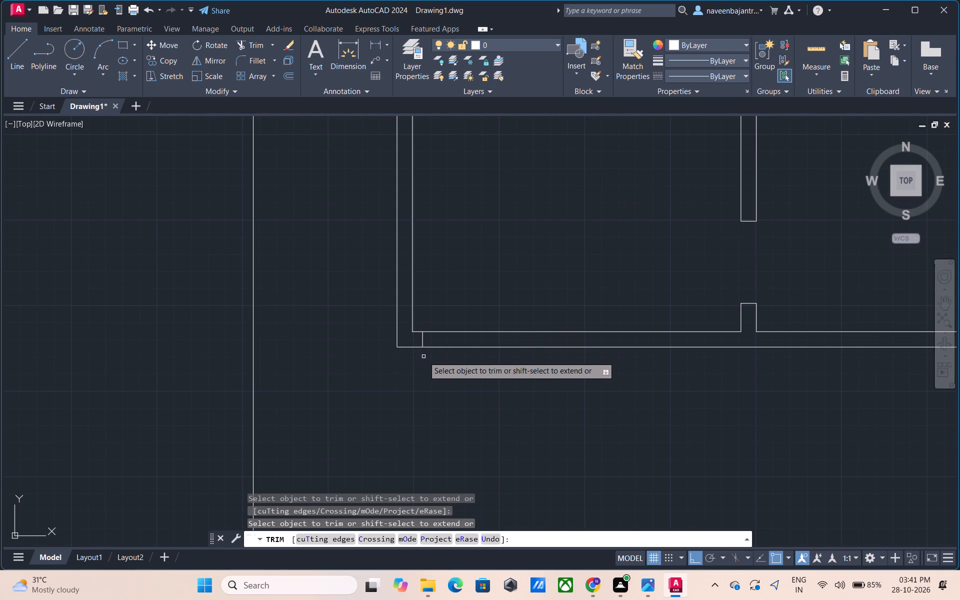
{"action": "key", "text": "Escape"}
{"action": "key", "text": "Escape"}
{"action": "key", "text": "Escape"}
Offset the jamb line in the central room's bottom wall 5' to the right.
{"action": "type", "text": "o 5'"}
{"action": "key", "text": "Return"}
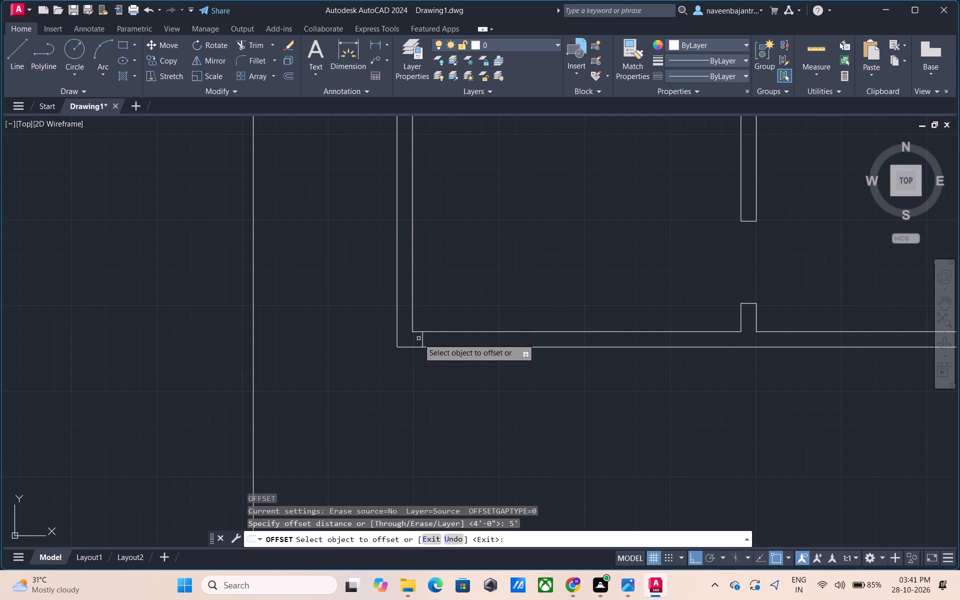
{"action": "left_click", "coordinate": [424, 340]}
{"action": "left_click", "coordinate": [481, 343]}
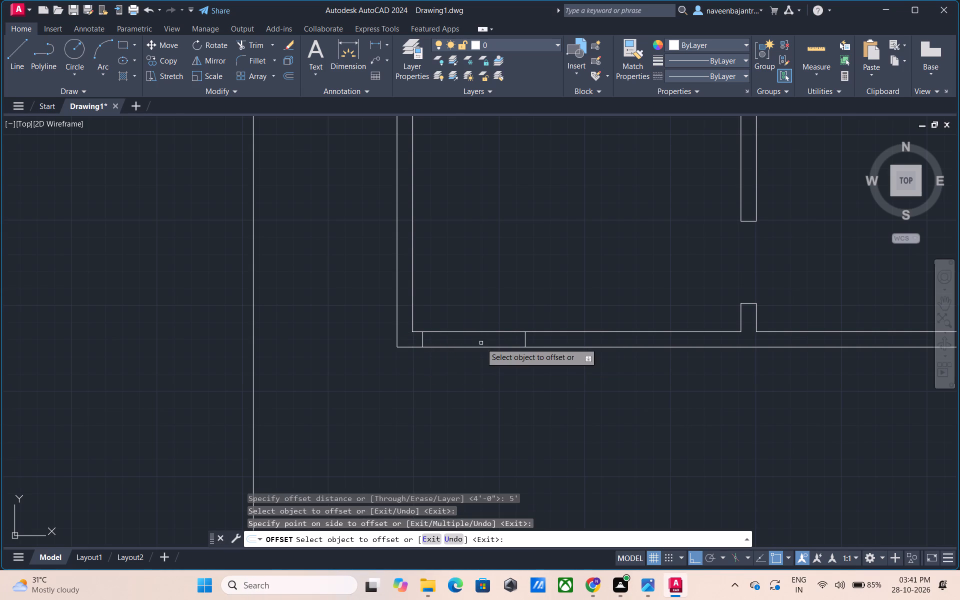
{"action": "key", "text": "Escape"}
Trim the inner line of the central room's bottom wall between the 5' spaced jambs.
{"action": "type", "text": "tr"}
{"action": "key", "text": "space"}
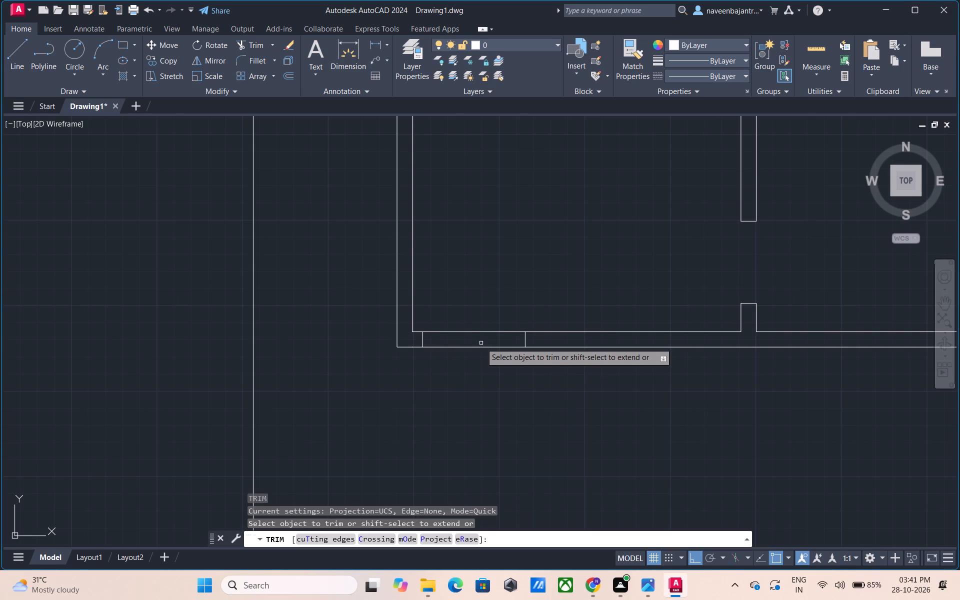
{"action": "left_click", "coordinate": [476, 331]}
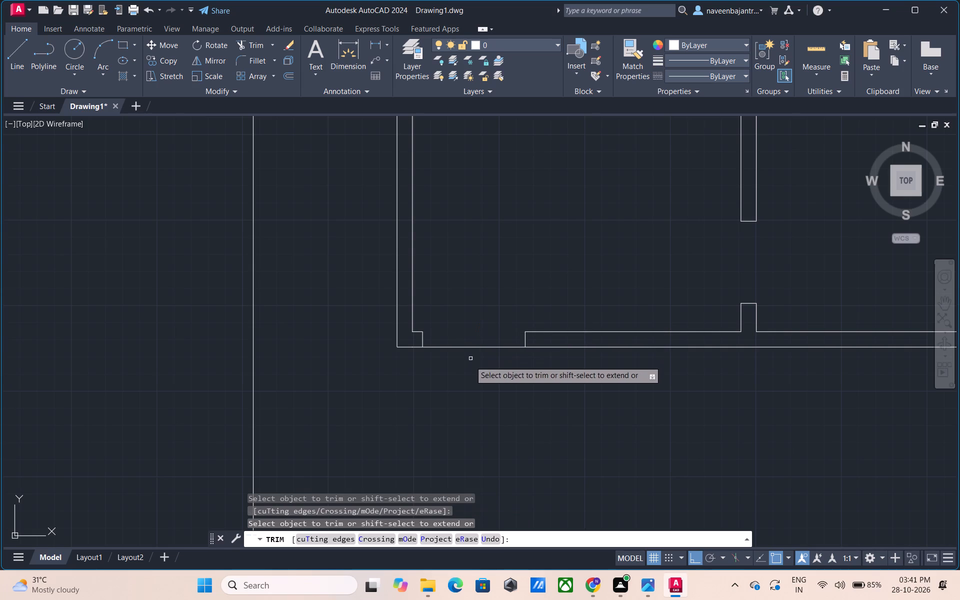
{"action": "key", "text": "Escape"}
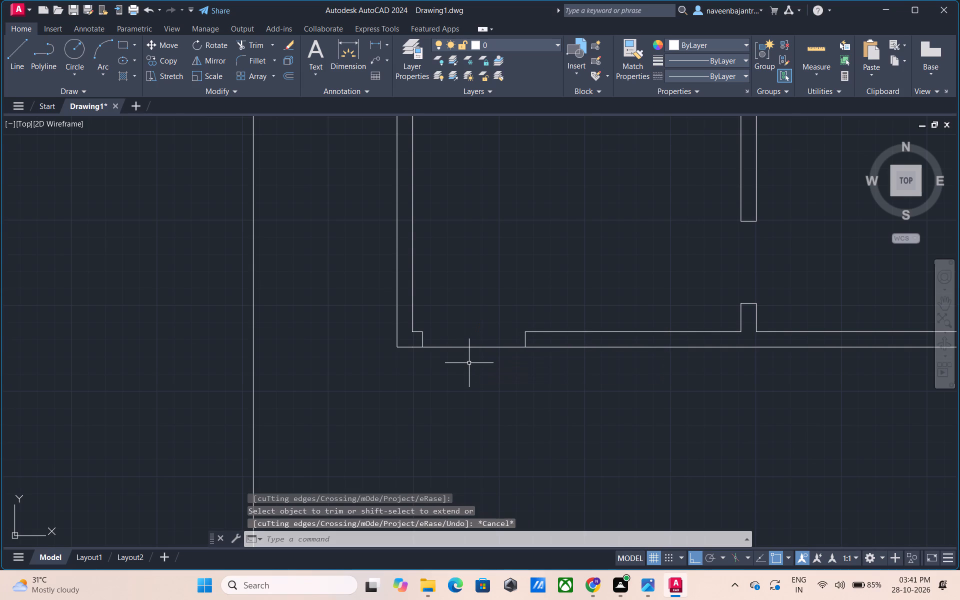
Draw a 20" line straight down from the outer lower-left corner of the central room.
{"action": "scroll", "coordinate": [469, 363], "scroll_direction": "down", "scroll_amount": 1}
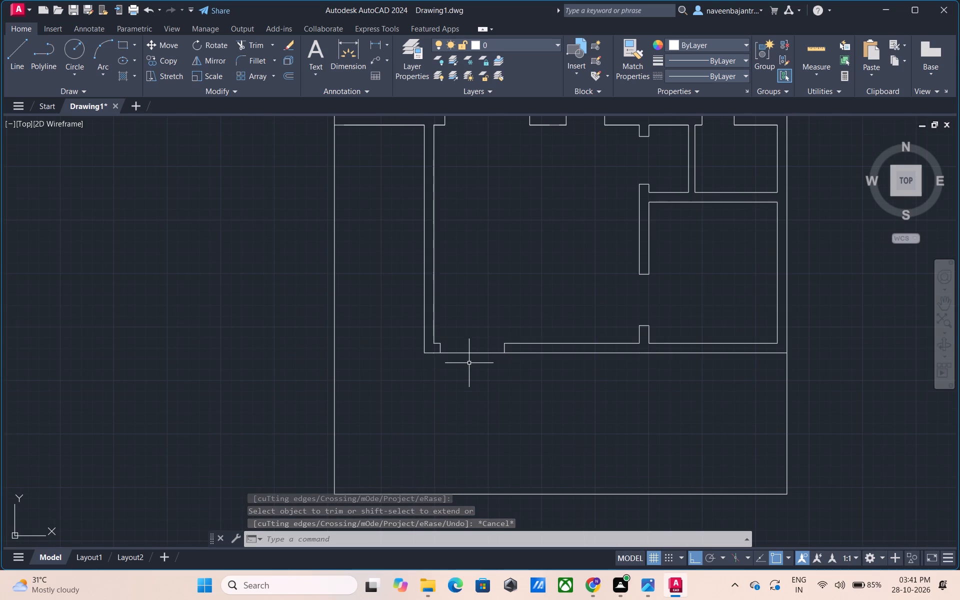
{"action": "middle_click_drag", "start_coordinate": [482, 243], "coordinate": [474, 291]}
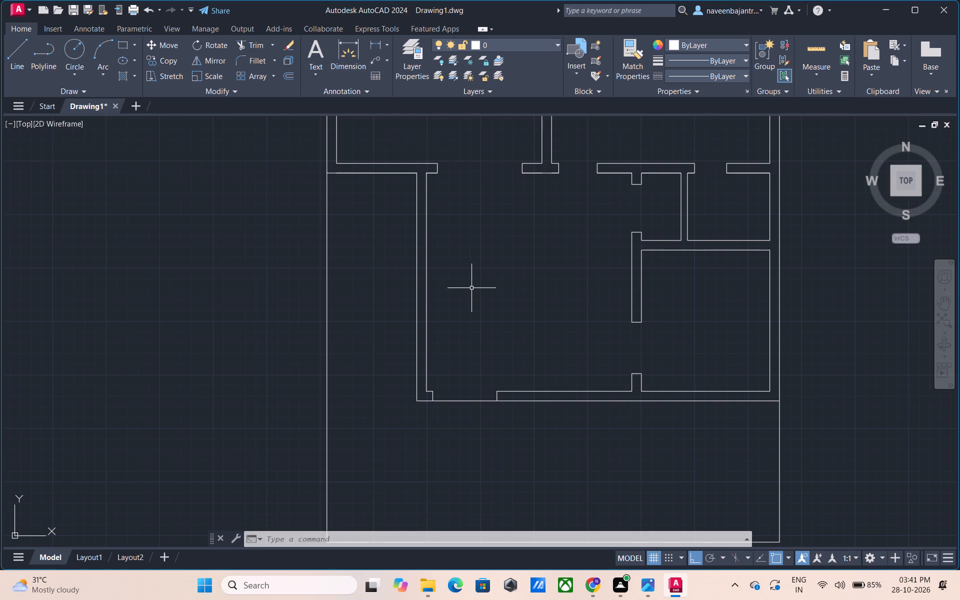
{"action": "middle_click_drag", "start_coordinate": [457, 334], "coordinate": [447, 290]}
{"action": "key", "text": "Escape"}
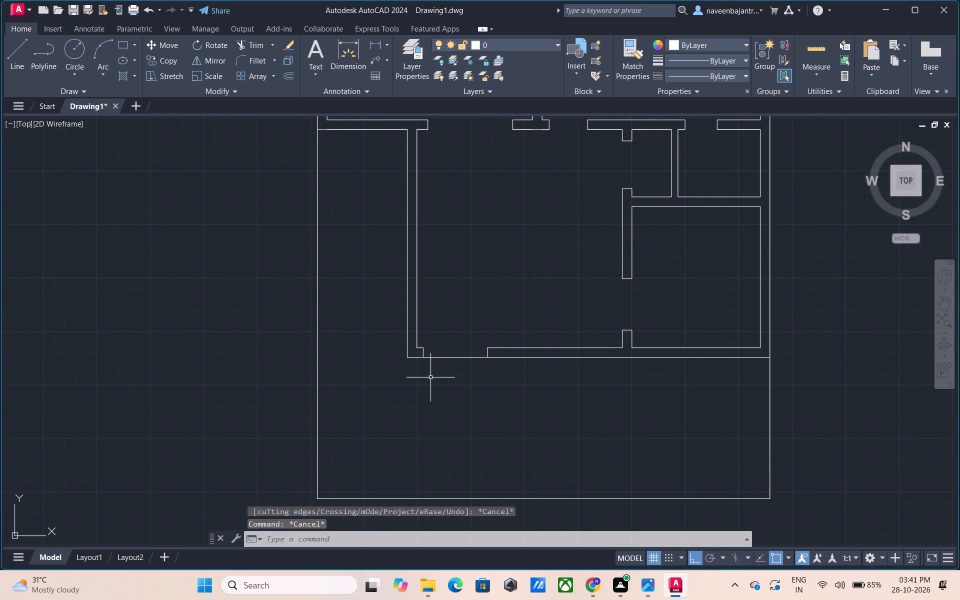
{"action": "scroll", "coordinate": [430, 377], "scroll_direction": "up", "scroll_amount": 1}
{"action": "type", "text": "l"}
{"action": "key", "text": "space"}
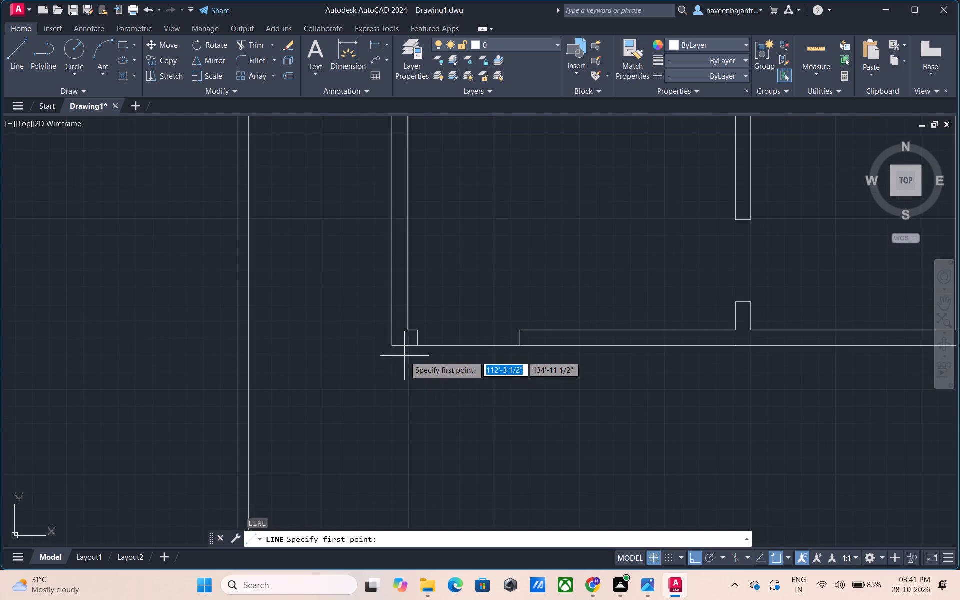
{"action": "left_click", "coordinate": [393, 346]}
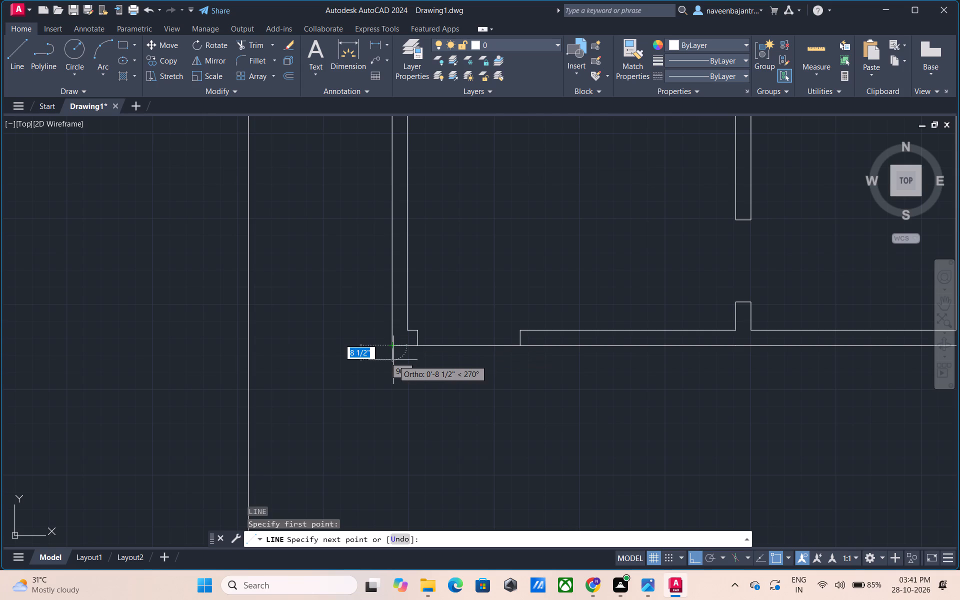
{"action": "type", "text": "20"}
{"action": "key", "text": "shift+quotedbl"}
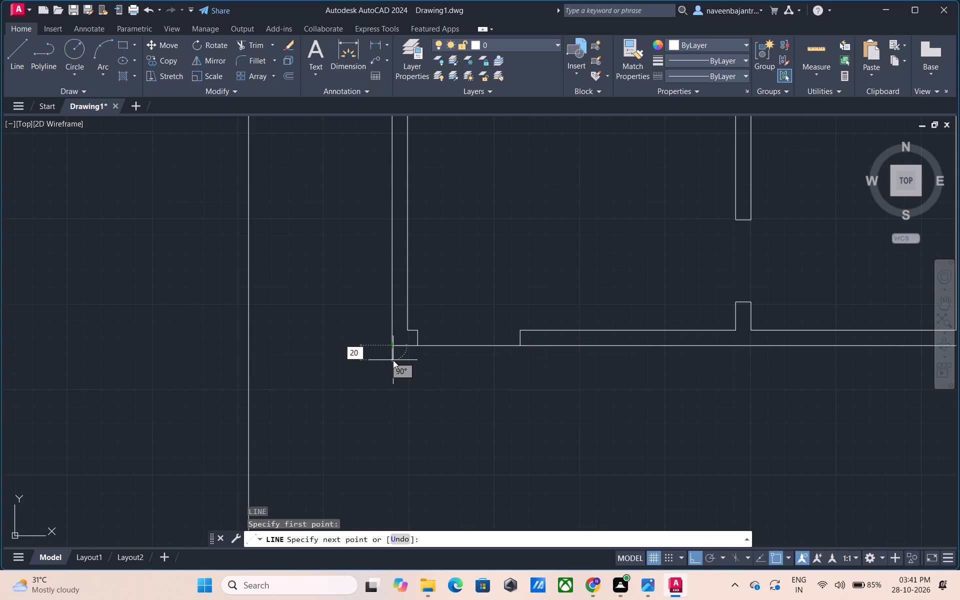
{"action": "key", "text": "Return"}
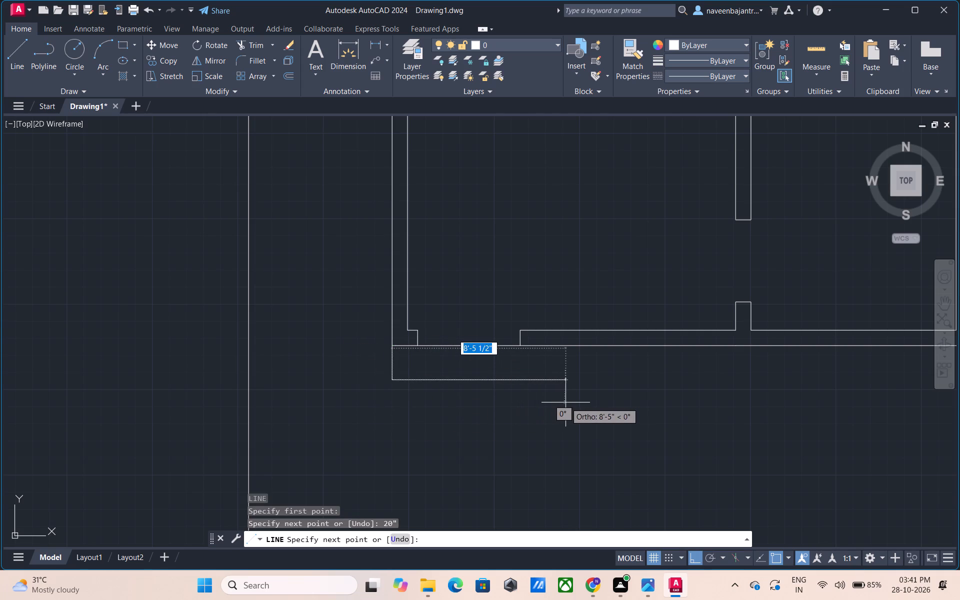
{"action": "key", "text": "Escape"}
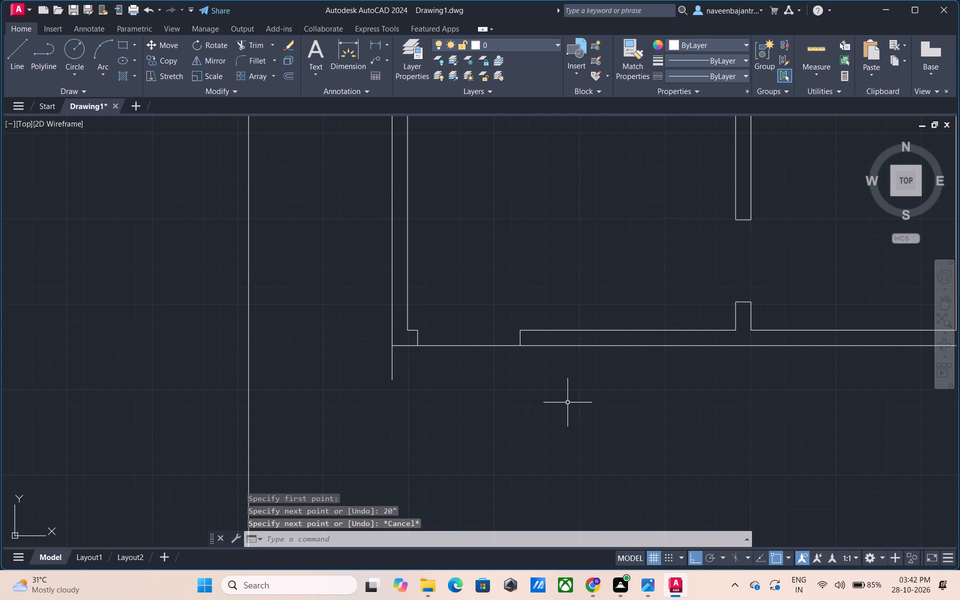
Draw lines from the entrance's right jamb 10" right along the outer wall, 20" down, and back left to the first 20" line's lower end.
{"action": "type", "text": "l"}
{"action": "key", "text": "space"}
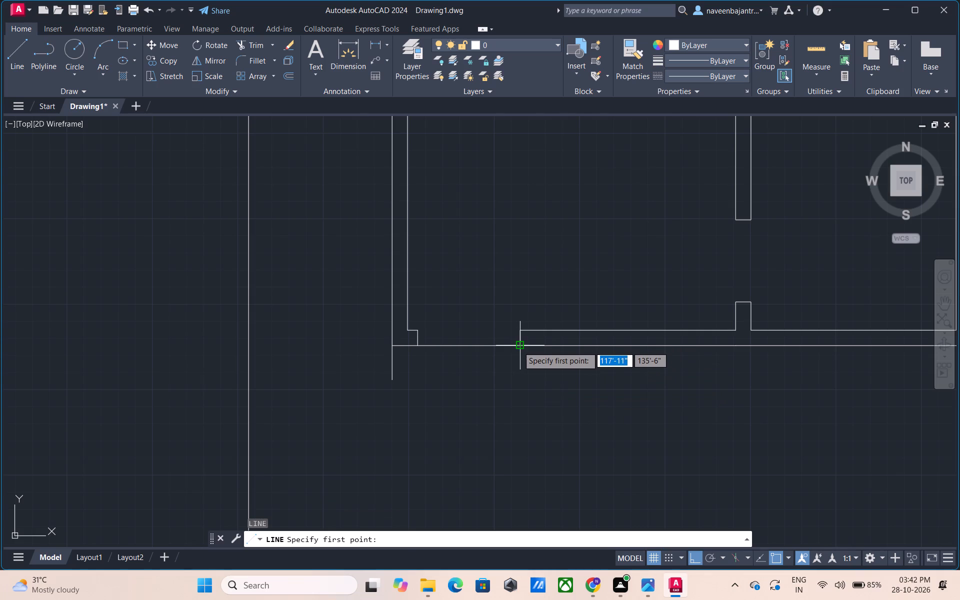
{"action": "left_click", "coordinate": [518, 346]}
{"action": "type", "text": "10\""}
{"action": "key", "text": "Return"}
{"action": "type", "text": "20\""}
{"action": "key", "text": "Return"}
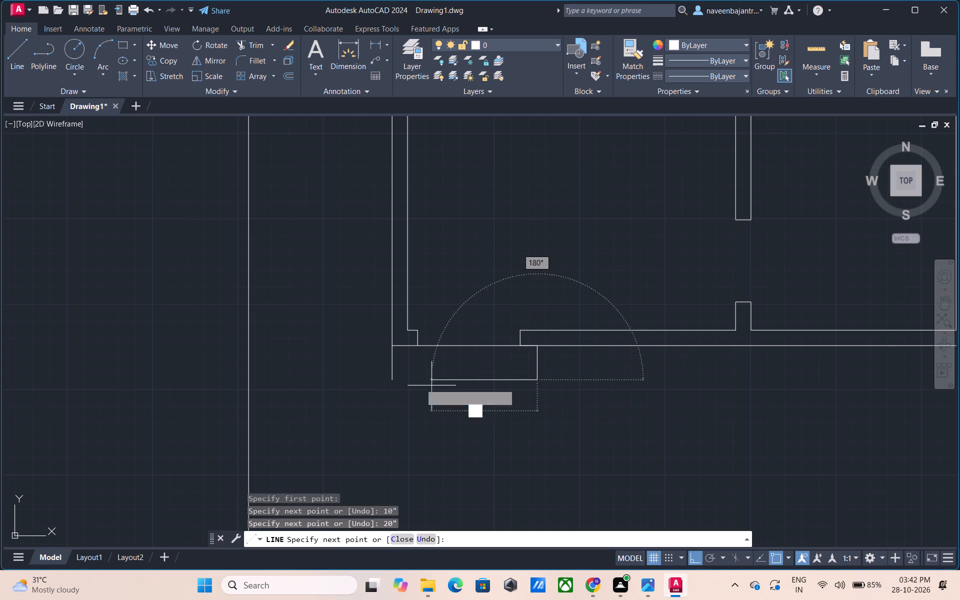
{"action": "left_click", "coordinate": [392, 381]}
{"action": "key", "text": "Escape"}
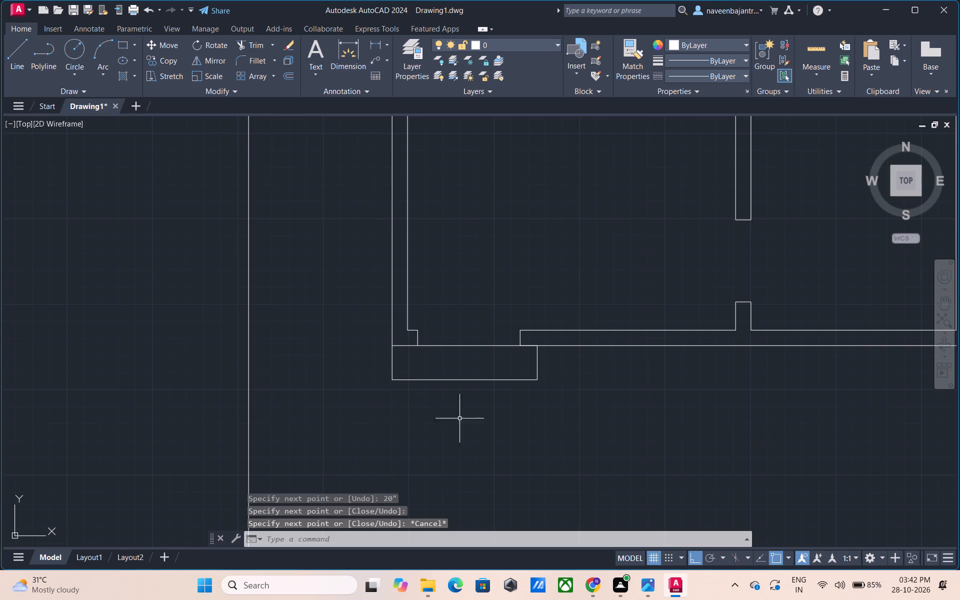
Offset the bottom line of the entrance step outline 10" upward to divide it into two treads.
{"action": "type", "text": "o 10\""}
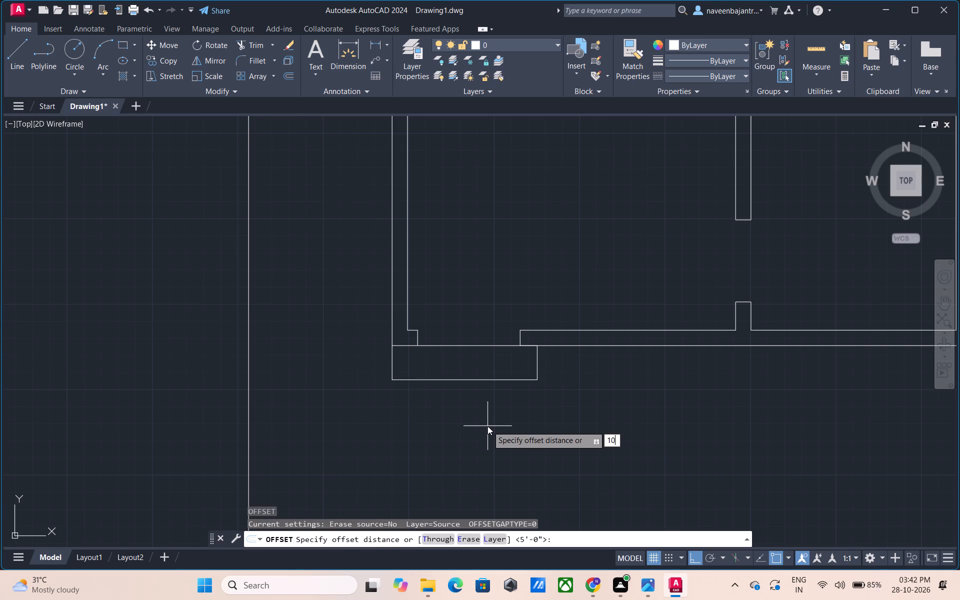
{"action": "key", "text": "Return"}
{"action": "left_click", "coordinate": [487, 378]}
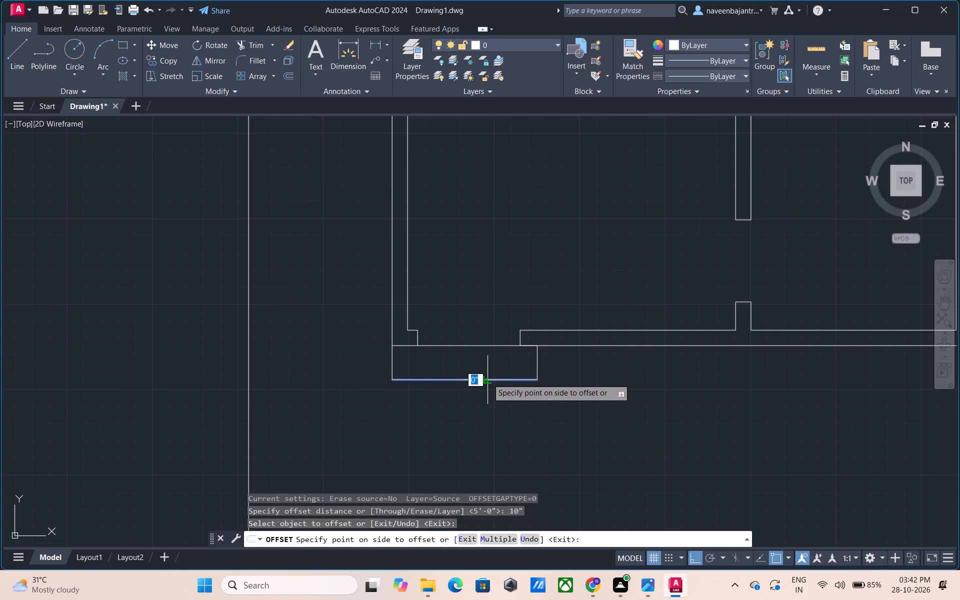
{"action": "left_click", "coordinate": [487, 367]}
{"action": "key", "text": "Escape"}
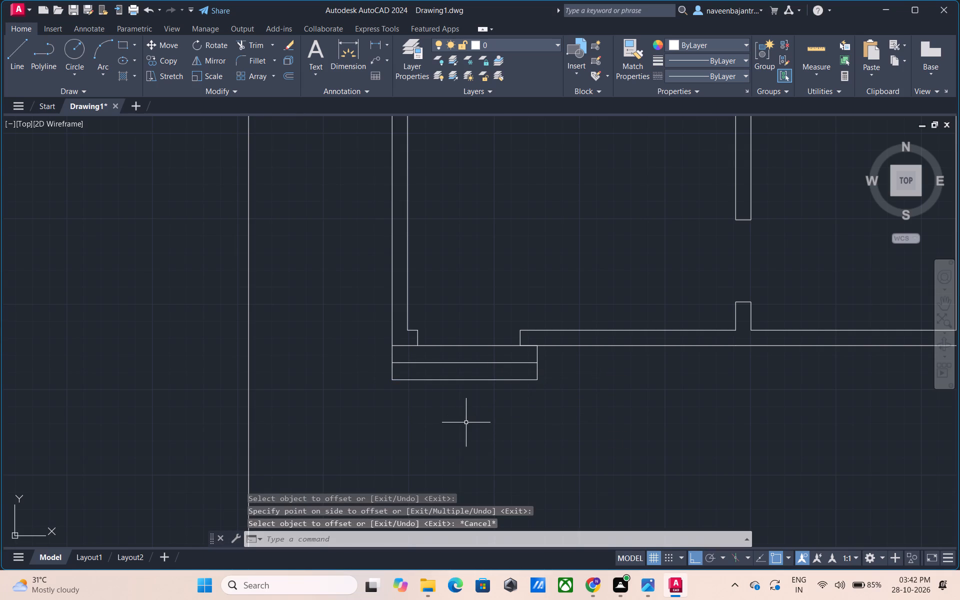
{"action": "scroll", "coordinate": [466, 422], "scroll_direction": "down", "scroll_amount": 1}
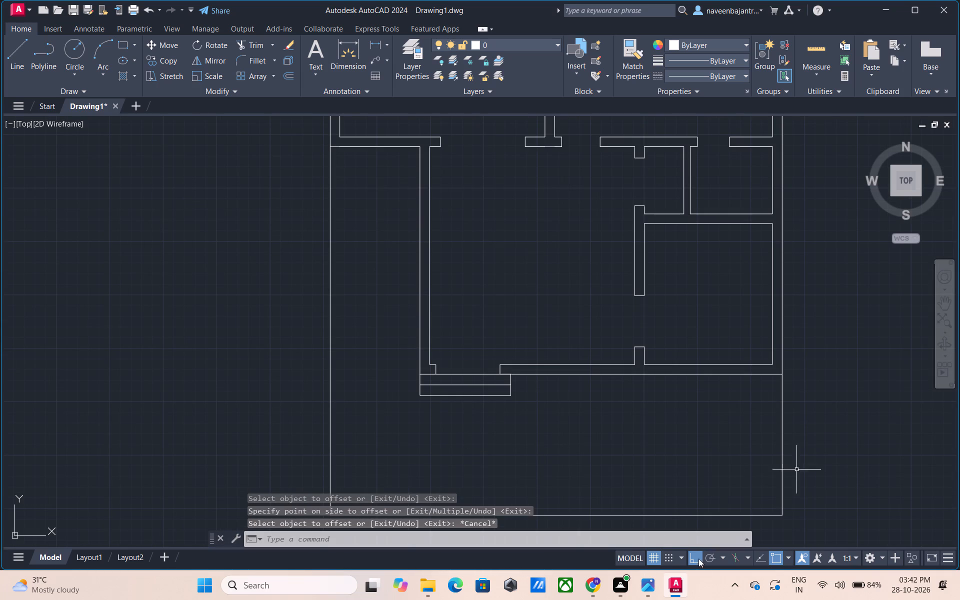
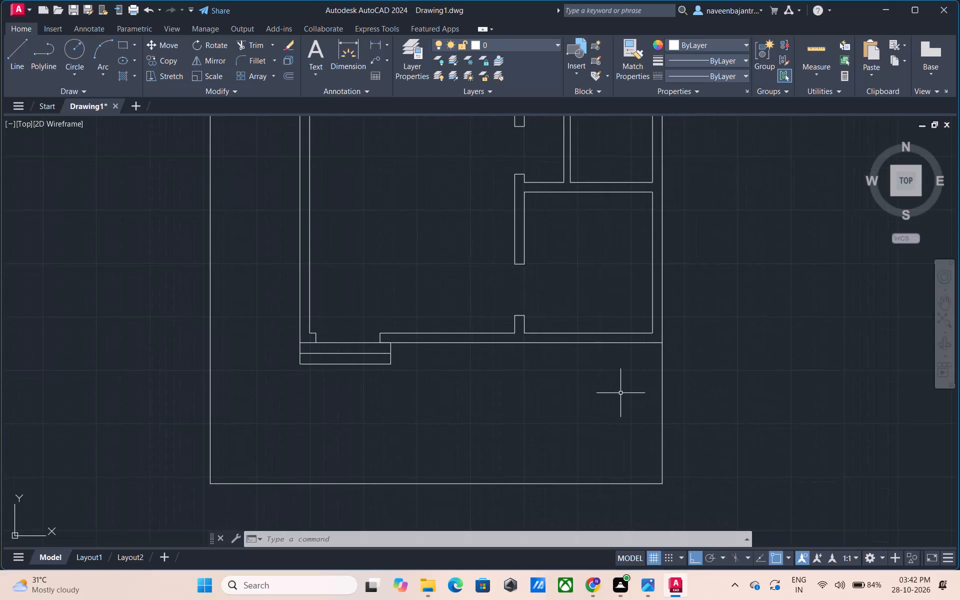
Draw a horizontal line leftward from the plot's right boundary, between the building's bottom wall and the plot's bottom boundary.
{"action": "key", "text": "Escape"}
{"action": "key", "text": "Escape"}
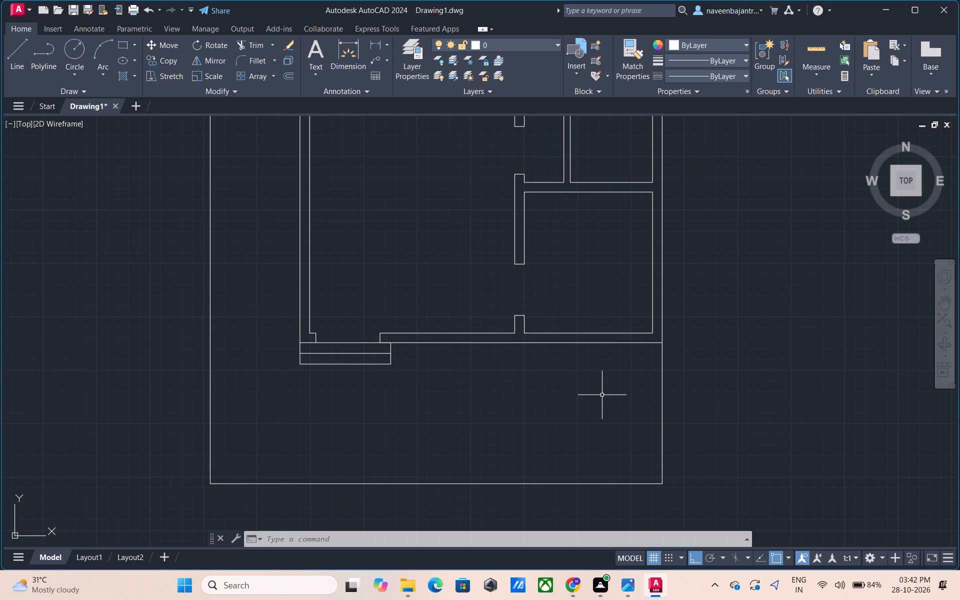
{"action": "key", "text": "Escape"}
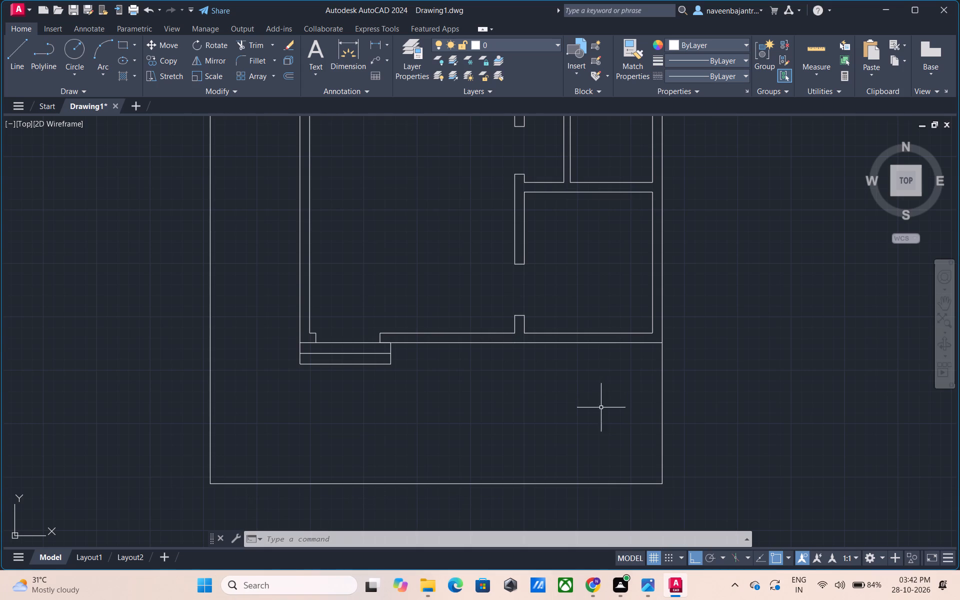
{"action": "type", "text": "l"}
{"action": "key", "text": "space"}
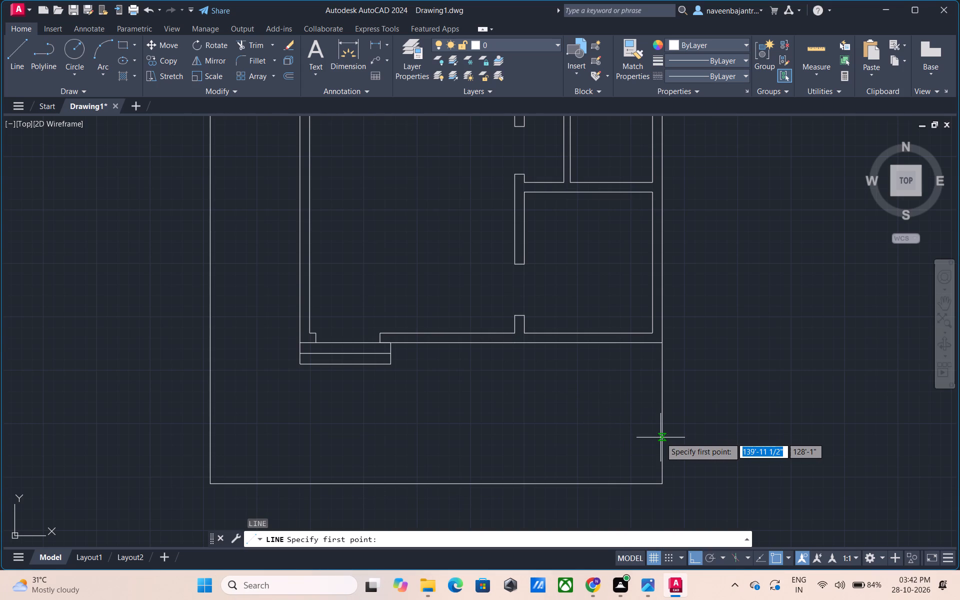
{"action": "left_click", "coordinate": [660, 437]}
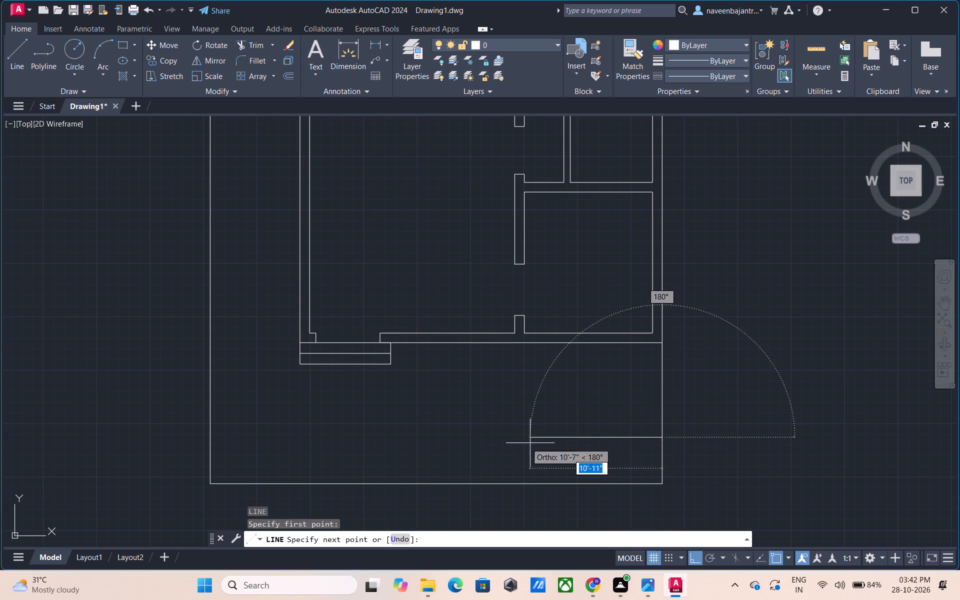
{"action": "left_click", "coordinate": [456, 438]}
{"action": "key", "text": "Escape"}
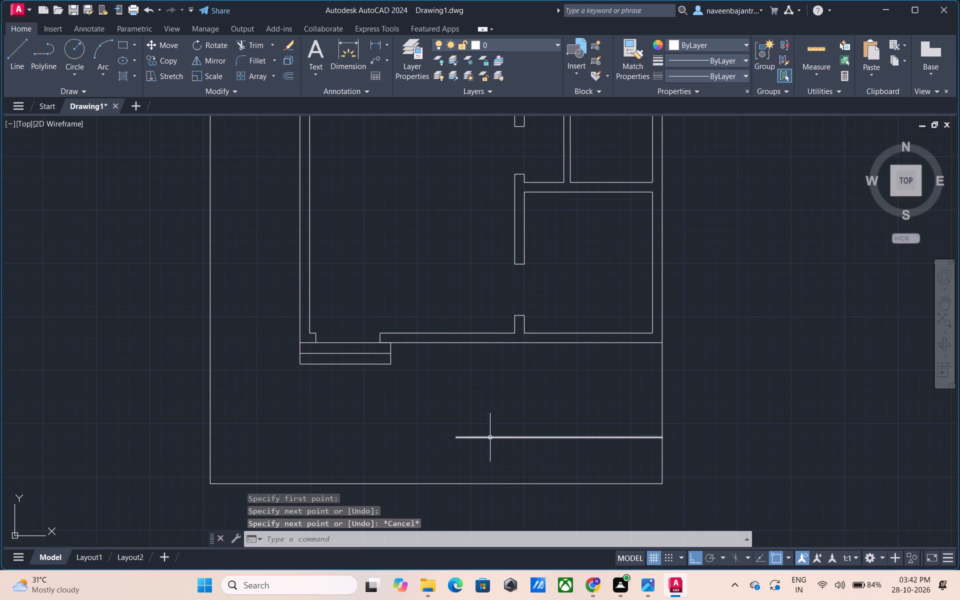
Offset the new horizontal line 3" upward and the plot's right boundary line 3" inward.
{"action": "key", "text": "o"}
{"action": "key", "text": "space"}
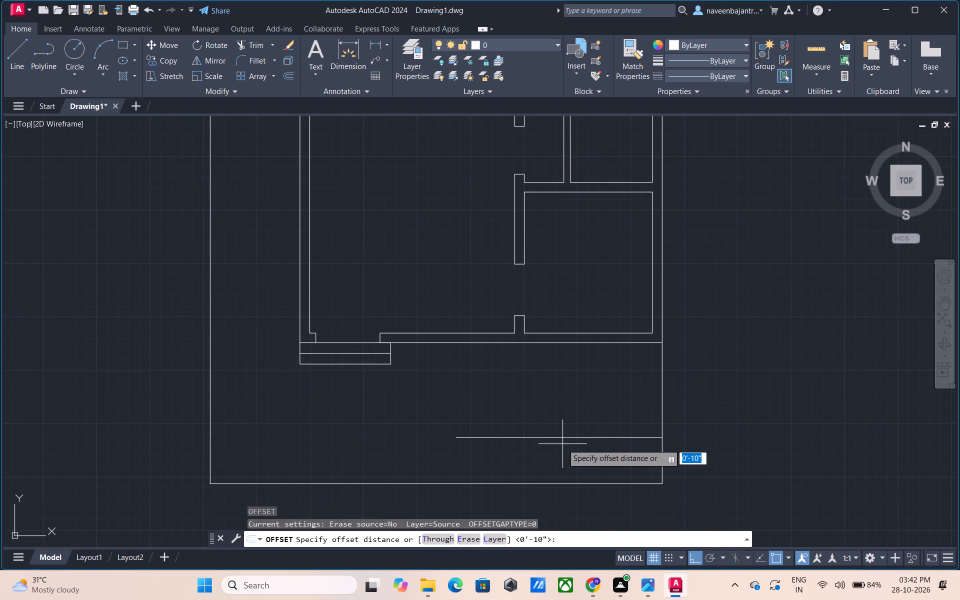
{"action": "key", "text": "3"}
{"action": "key", "text": "shift+quotedbl"}
{"action": "key", "text": "Return"}
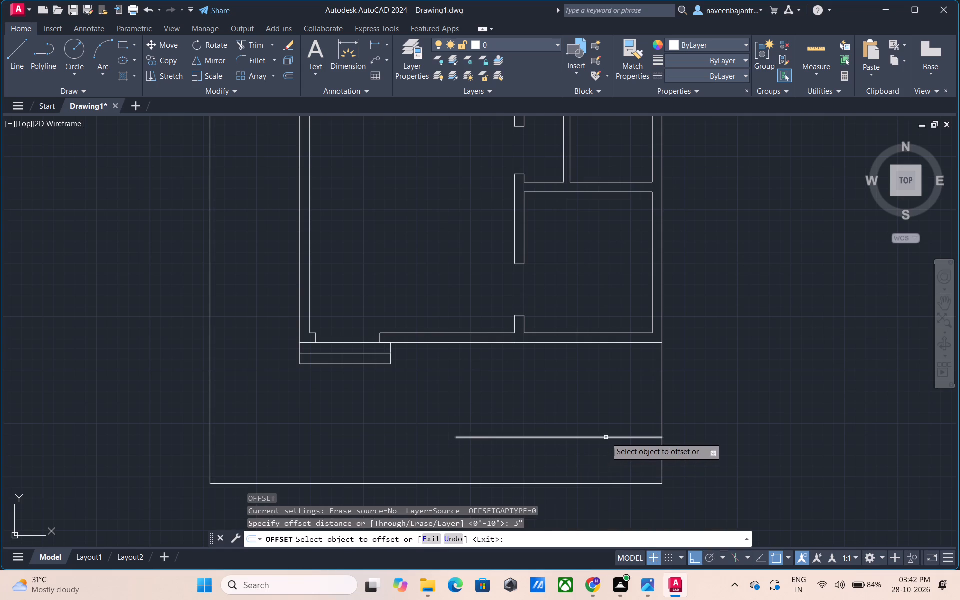
{"action": "left_click", "coordinate": [606, 437]}
{"action": "left_click", "coordinate": [606, 404]}
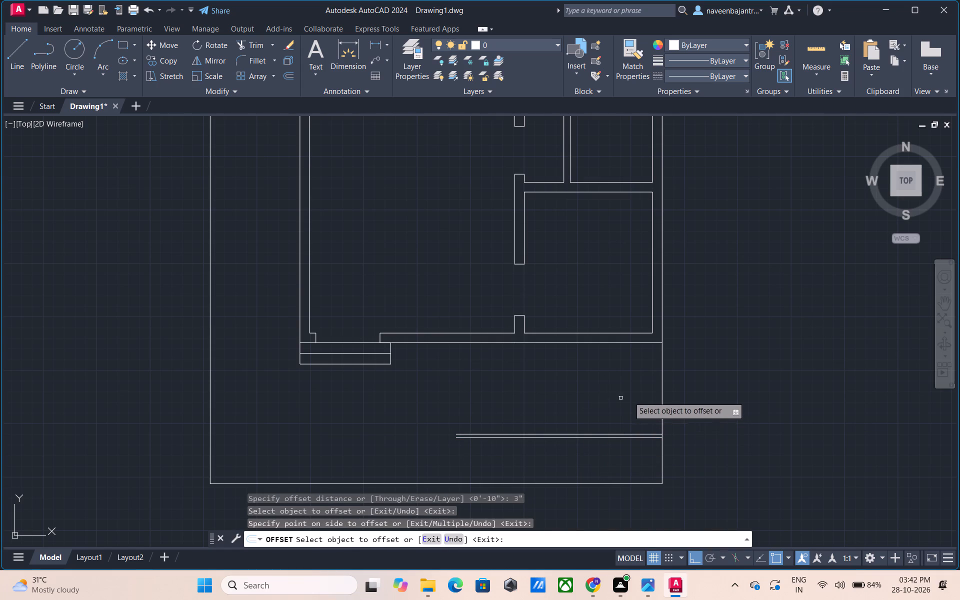
{"action": "left_click_drag", "start_coordinate": [662, 385], "coordinate": [640, 388]}
{"action": "left_click", "coordinate": [610, 397]}
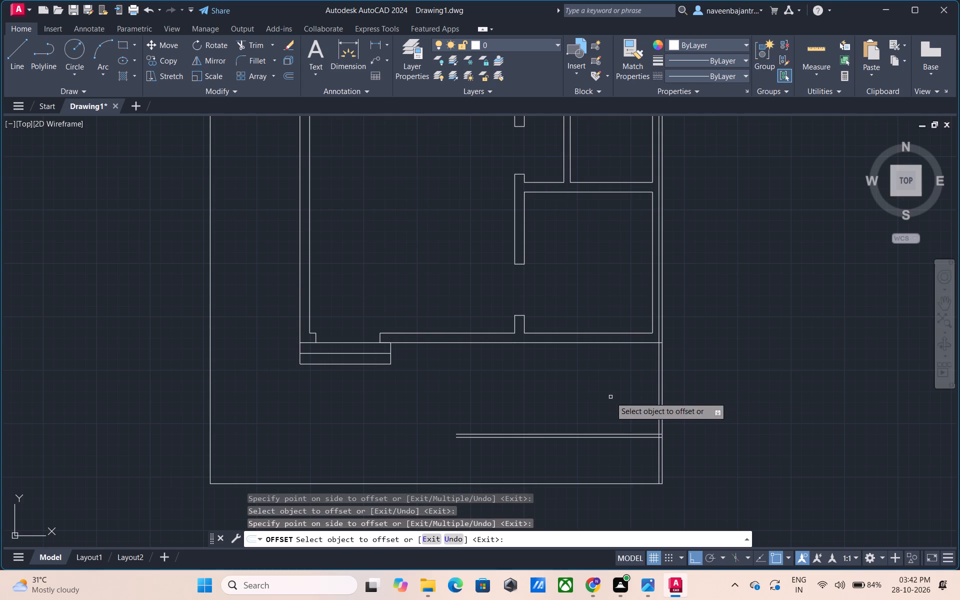
Trim the inward boundary offset above the building's bottom wall and below the horizontal pair, and clean the overlaps at their lower-right corner.
{"action": "key", "text": "Escape"}
{"action": "type", "text": "tr"}
{"action": "key", "text": "space"}
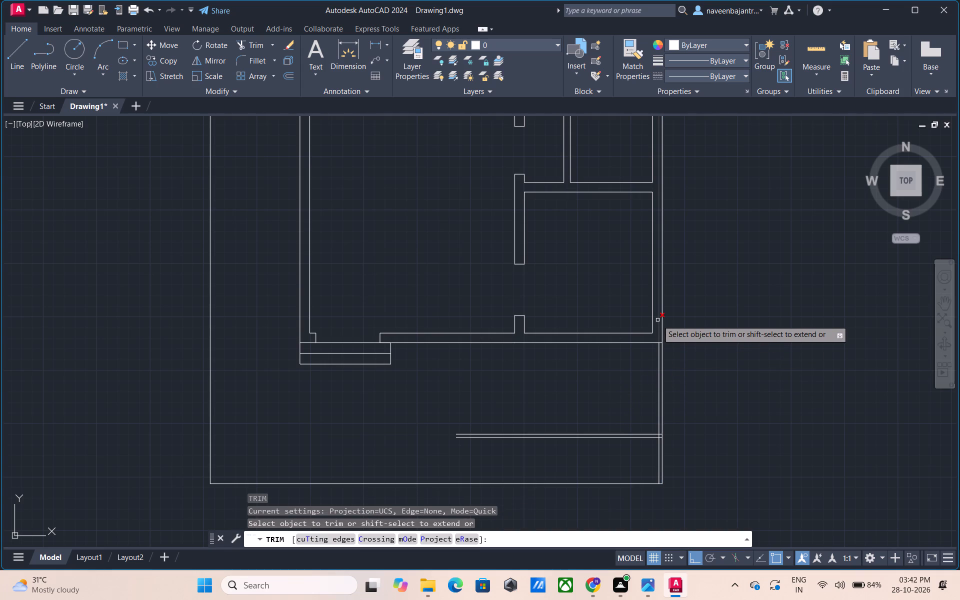
{"action": "left_click", "coordinate": [657, 320]}
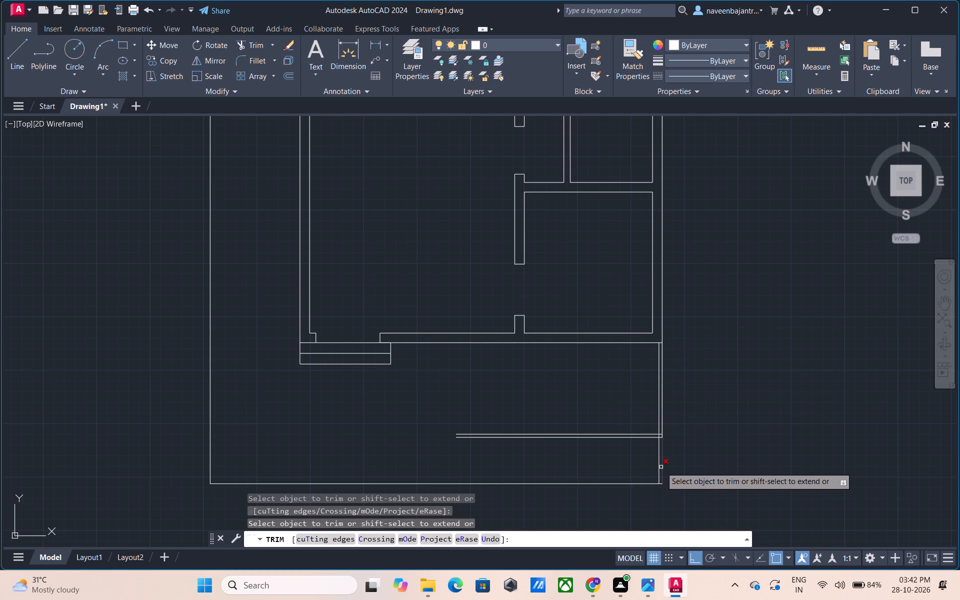
{"action": "left_click", "coordinate": [658, 467]}
{"action": "scroll", "coordinate": [658, 463], "scroll_direction": "up", "scroll_amount": 4}
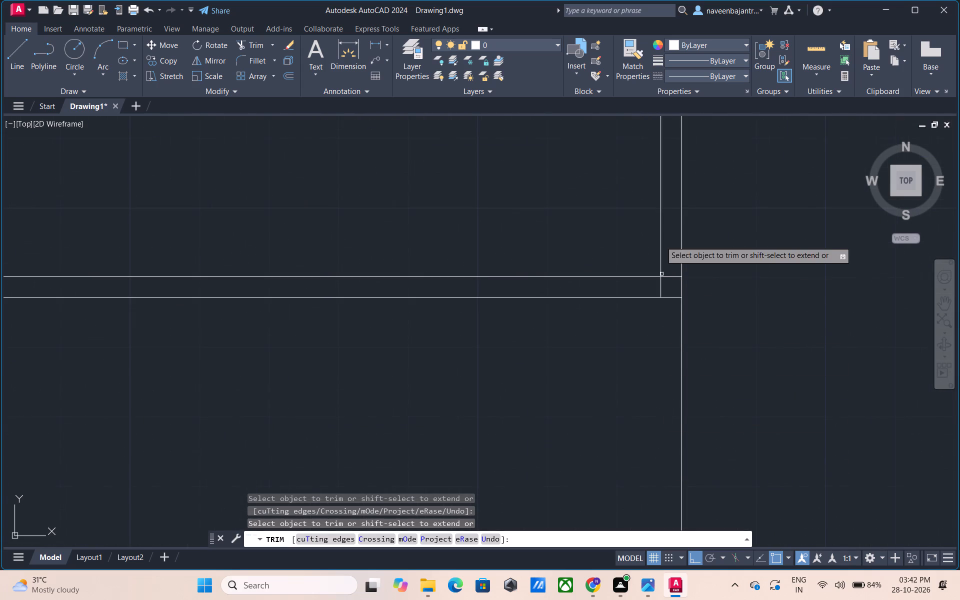
{"action": "left_click", "coordinate": [662, 290]}
{"action": "left_click", "coordinate": [671, 276]}
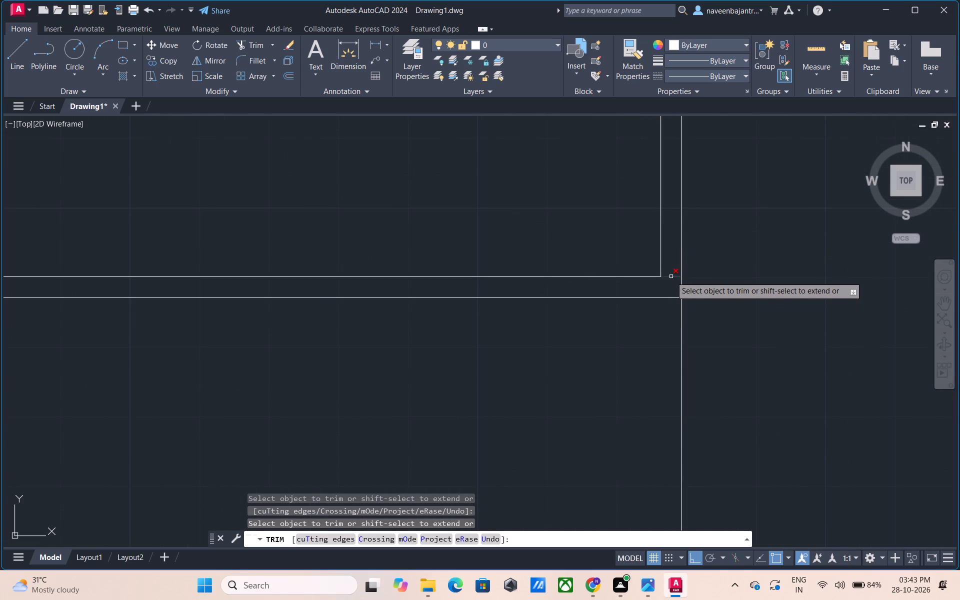
{"action": "scroll", "coordinate": [671, 276], "scroll_direction": "down", "scroll_amount": 5}
{"action": "middle_click_drag", "start_coordinate": [644, 250], "coordinate": [637, 307]}
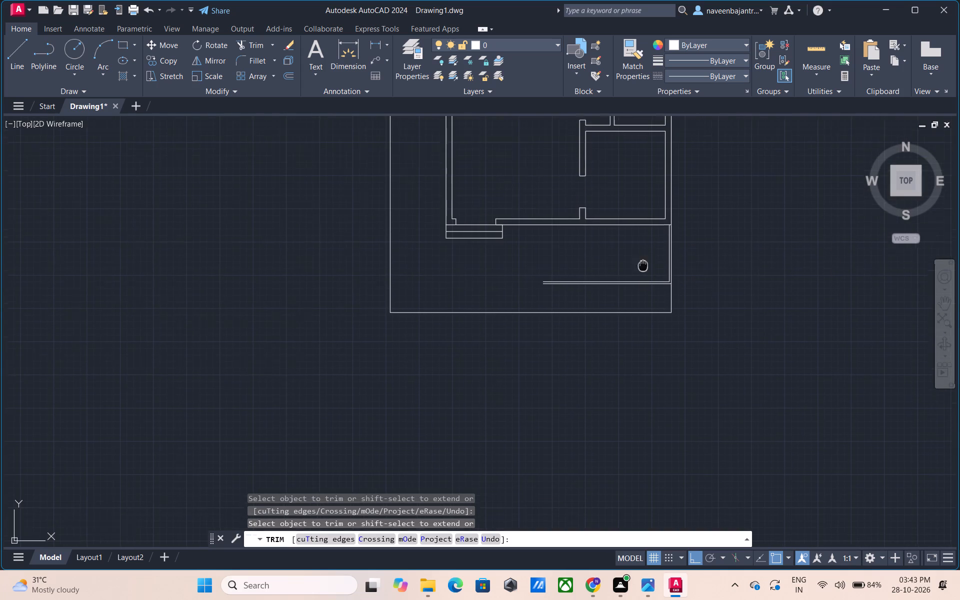
{"action": "middle_click_drag", "start_coordinate": [637, 307], "coordinate": [625, 426]}
{"action": "middle_click_drag", "start_coordinate": [577, 415], "coordinate": [605, 368]}
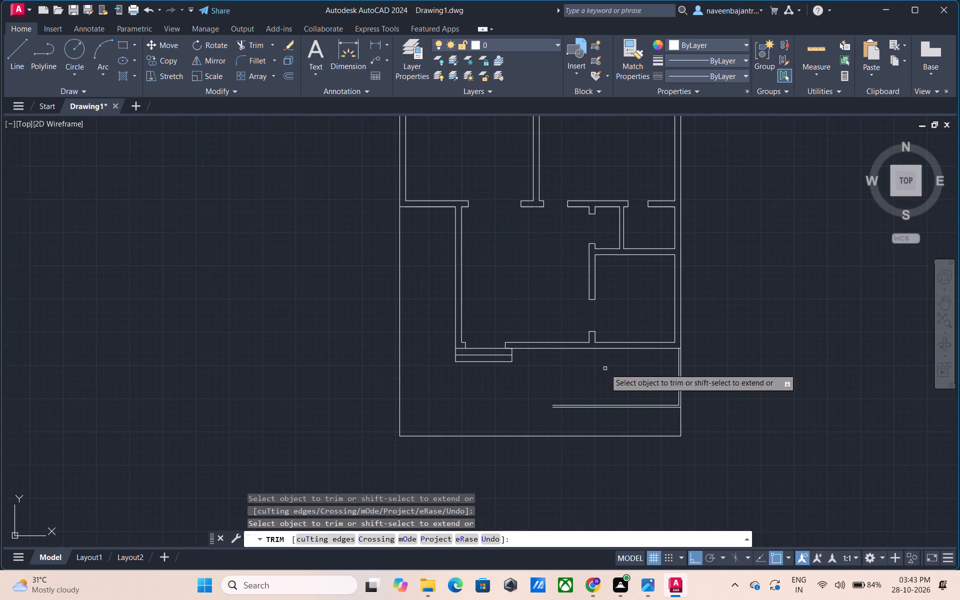
{"action": "key", "text": "Escape"}
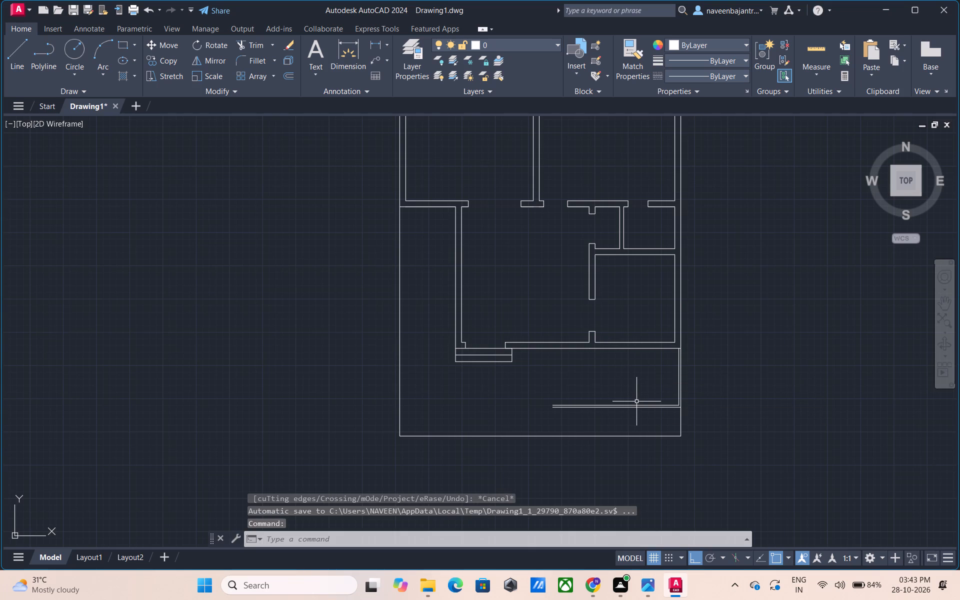
Draw a horizontal line about 11'-11" long leftward from the midpoint of the stair area's inner right line.
{"action": "scroll", "coordinate": [636, 402], "scroll_direction": "up", "scroll_amount": 1}
{"action": "key", "text": "Escape"}
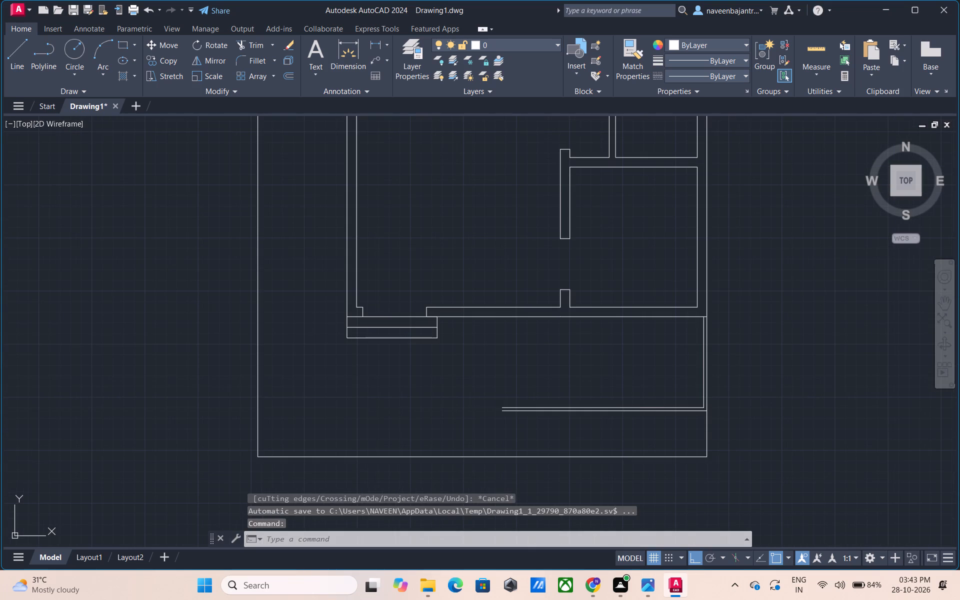
{"action": "type", "text": "l"}
{"action": "key", "text": "space"}
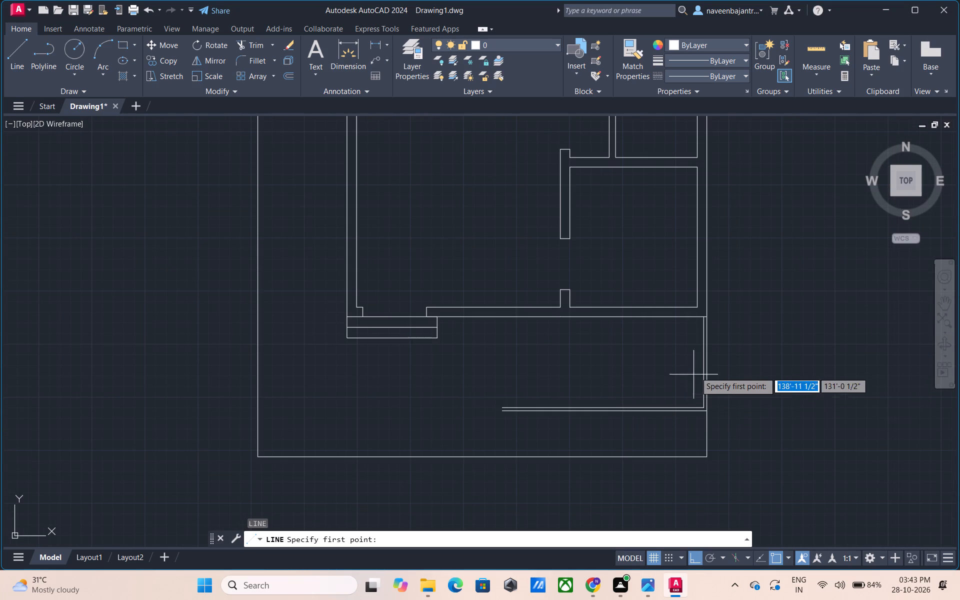
{"action": "left_click", "coordinate": [701, 361]}
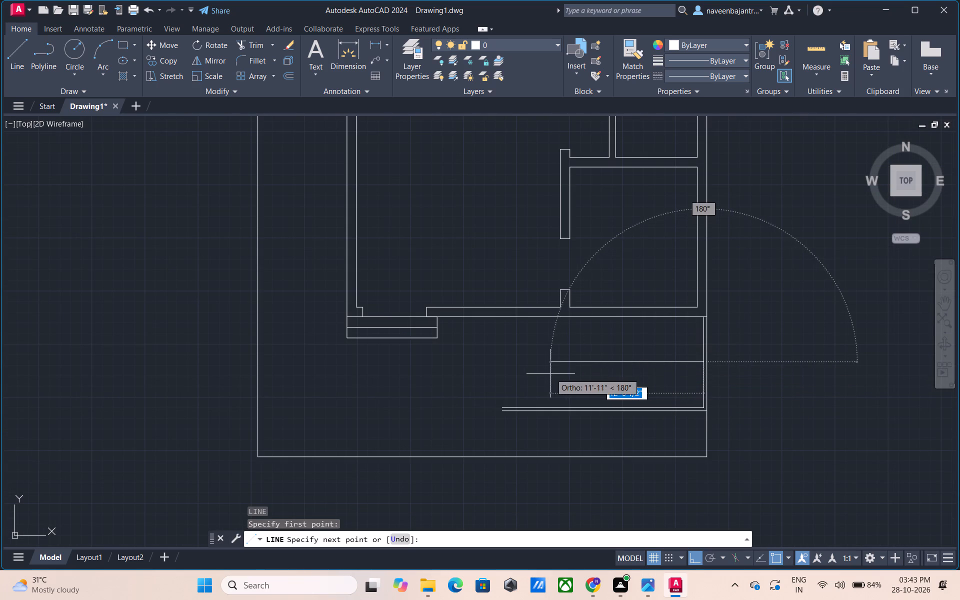
{"action": "left_click", "coordinate": [550, 373]}
{"action": "key", "text": "Escape"}
Offset the stair area's middle line 3" upward and 3" downward.
{"action": "type", "text": "o"}
{"action": "key", "text": "space"}
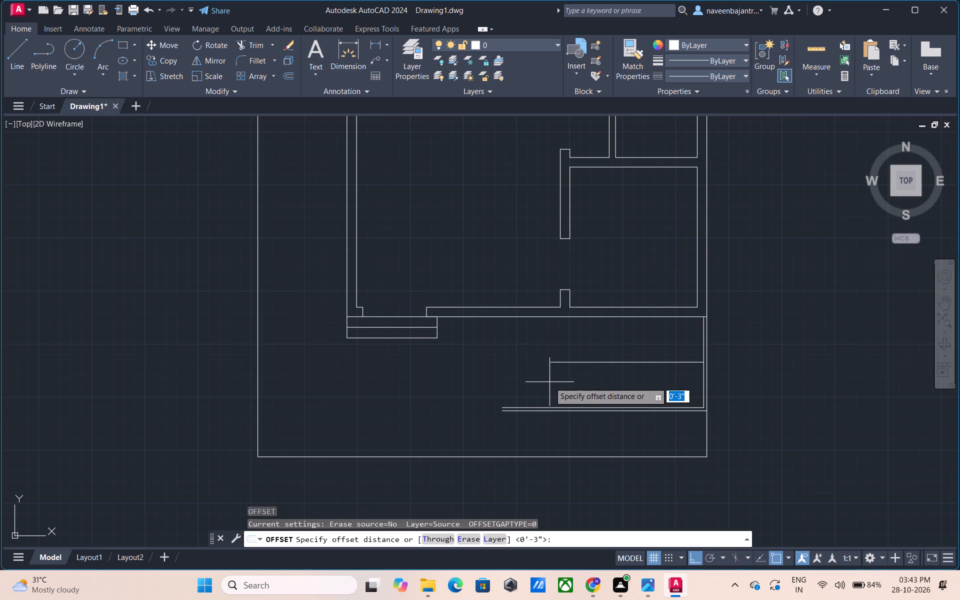
{"action": "key", "text": "3"}
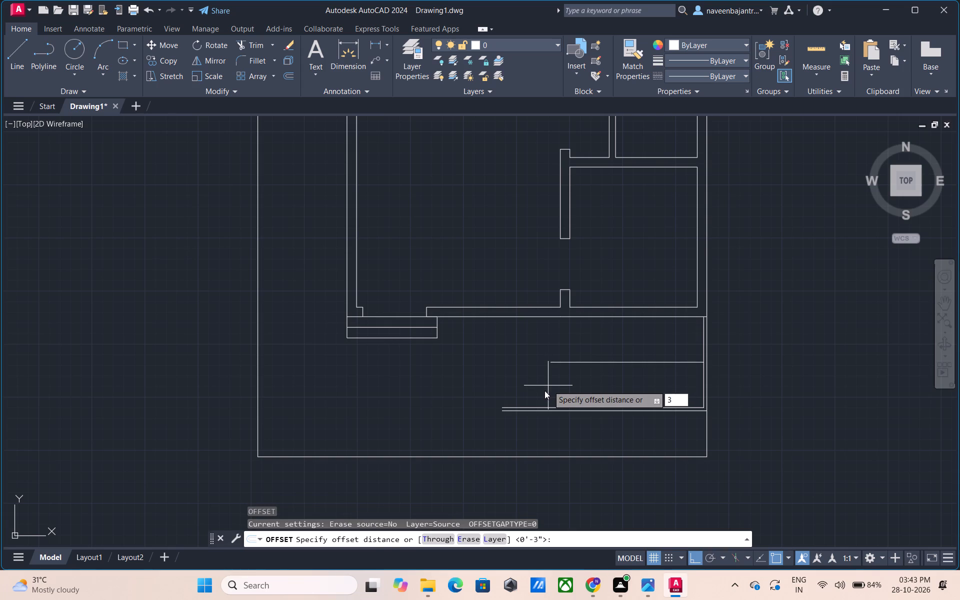
{"action": "key", "text": "shift+quotedbl"}
{"action": "key", "text": "Return"}
{"action": "left_click", "coordinate": [615, 363]}
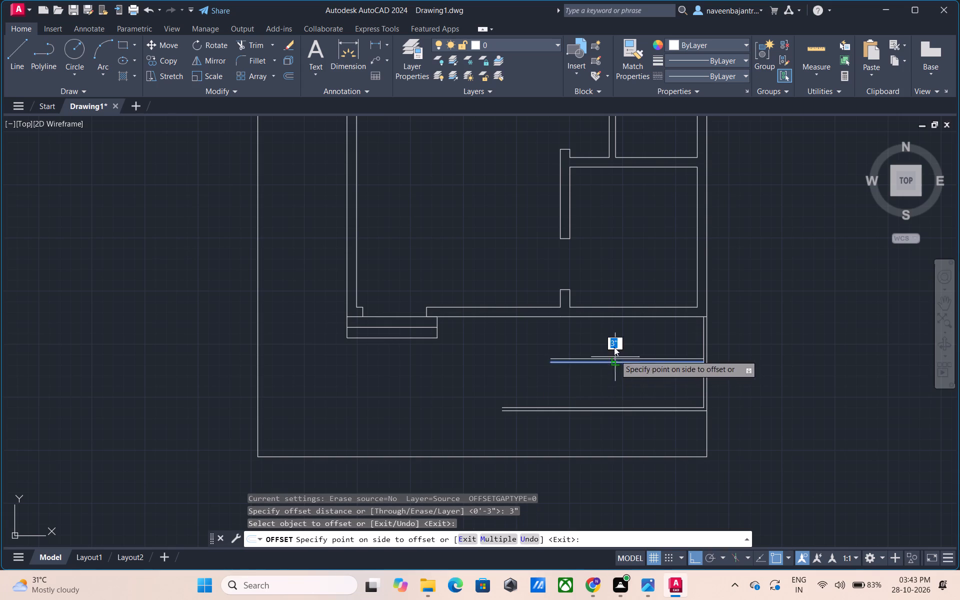
{"action": "left_click", "coordinate": [614, 346]}
{"action": "left_click_drag", "start_coordinate": [608, 363], "coordinate": [610, 369]}
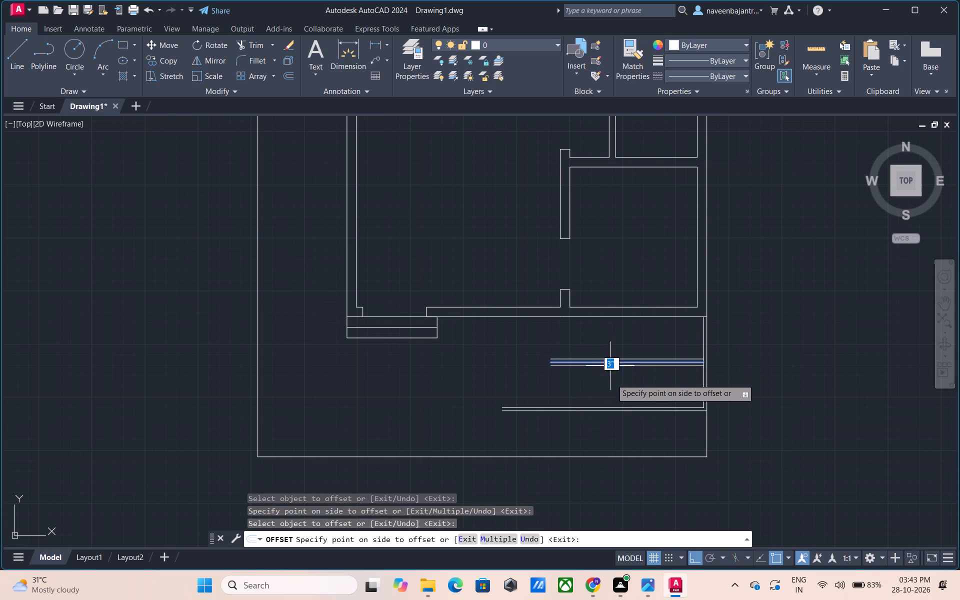
{"action": "left_click", "coordinate": [611, 389]}
{"action": "key", "text": "Escape"}
Remove the original centre line between the two 3" offsets with Trim.
{"action": "type", "text": "tr"}
{"action": "key", "text": "space"}
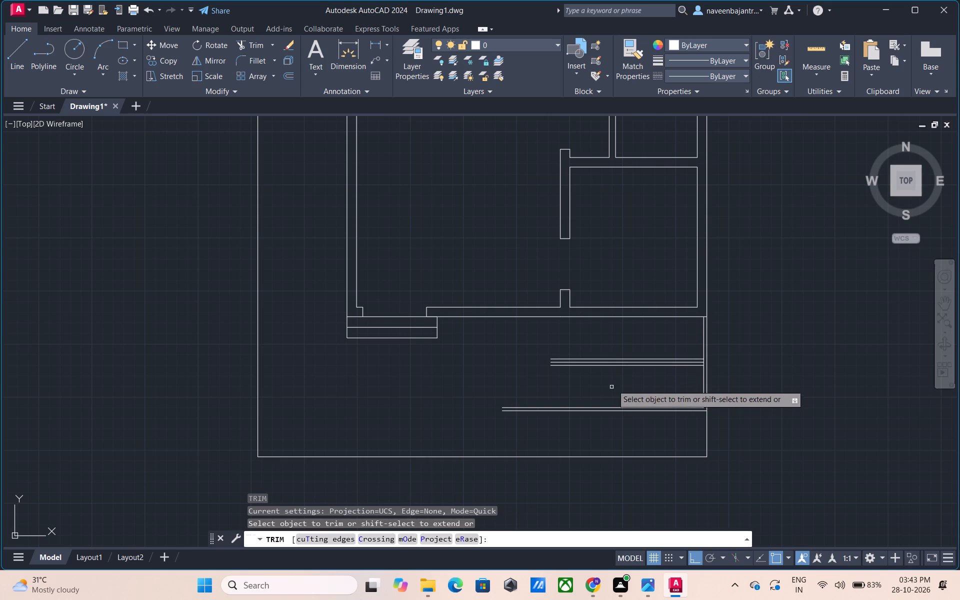
{"action": "left_click", "coordinate": [617, 361]}
{"action": "key", "text": "Escape"}
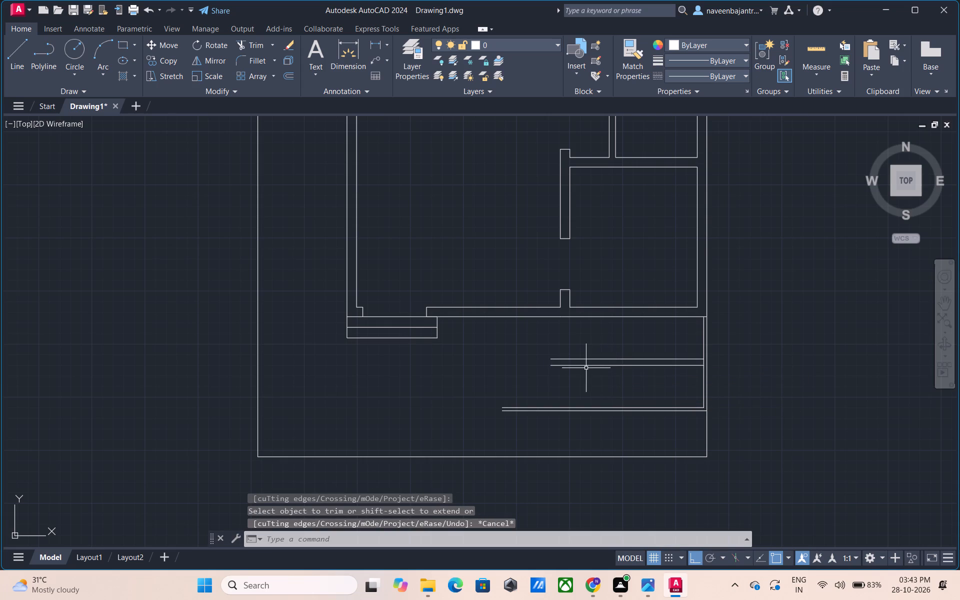
Draw a vertical line from the building's outer bottom wall line, just right of the door jamb stub, down to the lower horizontal pair's top line.
{"action": "key", "text": "l"}
{"action": "key", "text": "space"}
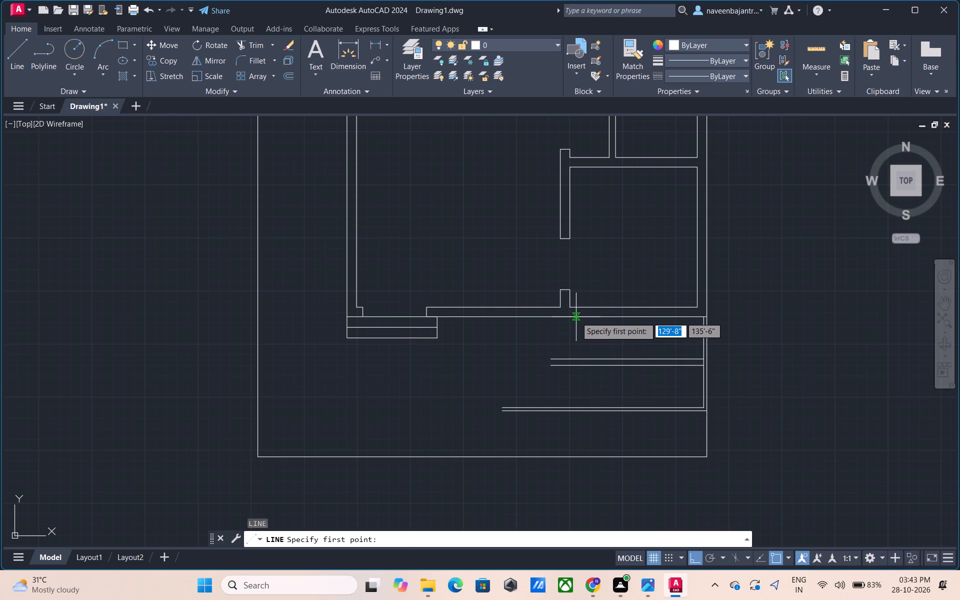
{"action": "left_click", "coordinate": [576, 317]}
{"action": "left_click", "coordinate": [575, 409]}
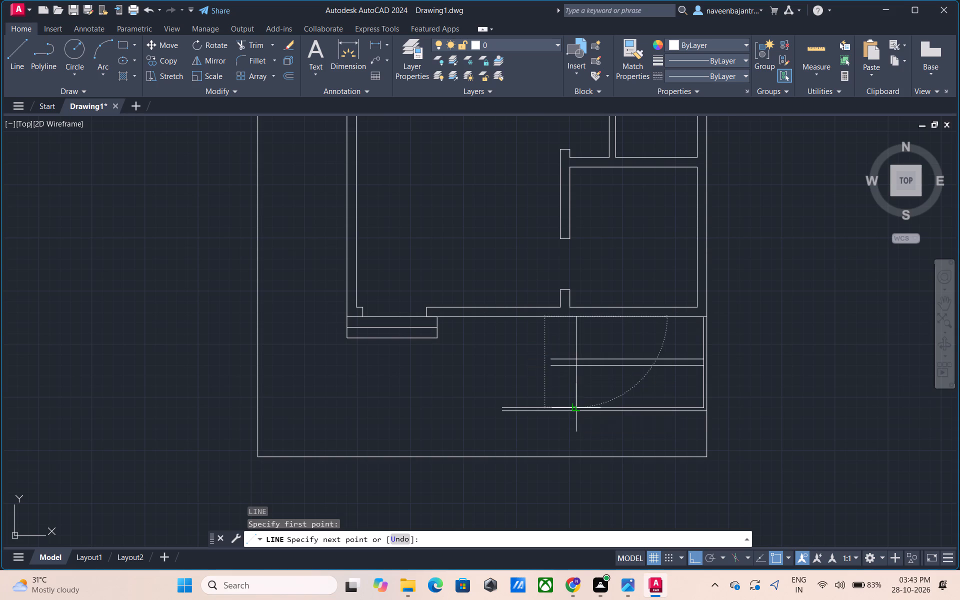
{"action": "key", "text": "Escape"}
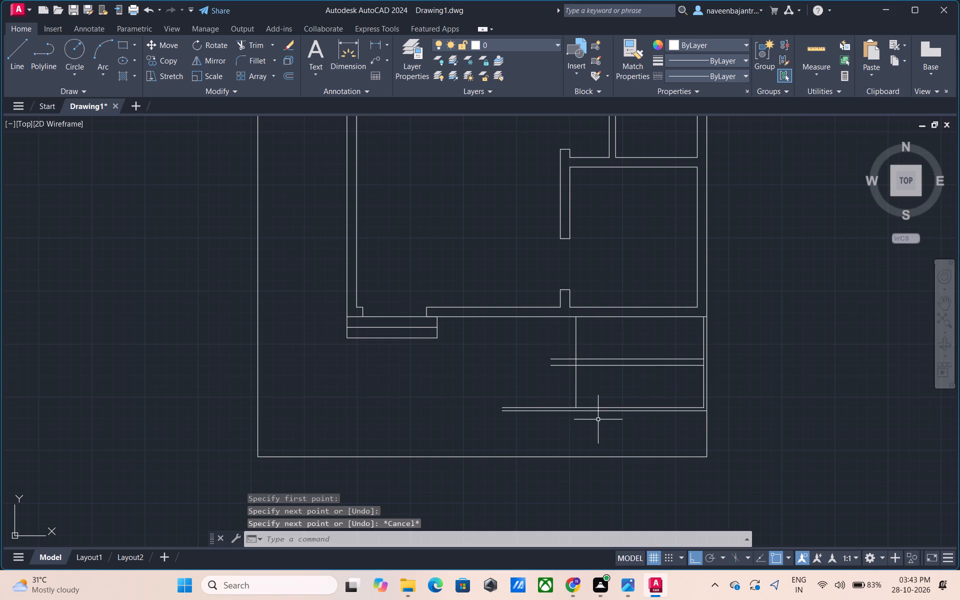
Offset the stair's left vertical line successively rightward at 10" spacing to create eight more tread lines.
{"action": "type", "text": "o 10\""}
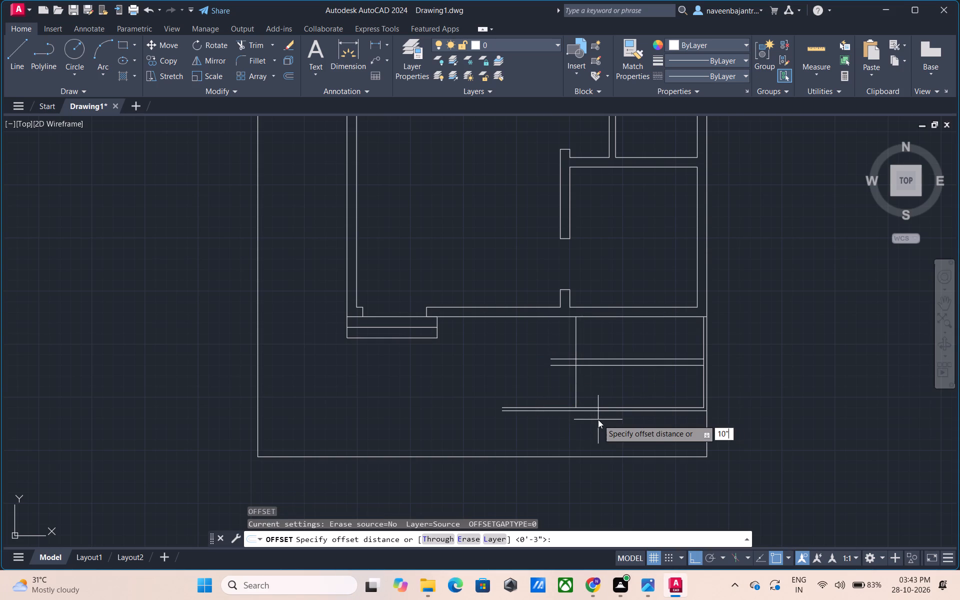
{"action": "key", "text": "Return"}
{"action": "left_click", "coordinate": [577, 335]}
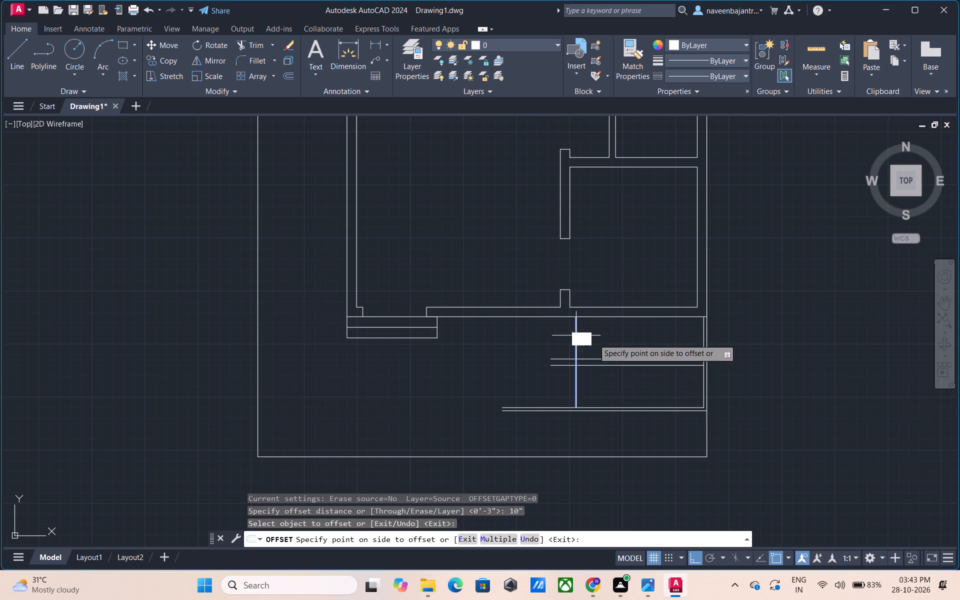
{"action": "left_click", "coordinate": [609, 341]}
{"action": "left_click_drag", "start_coordinate": [586, 353], "coordinate": [594, 351]}
{"action": "left_click", "coordinate": [626, 342]}
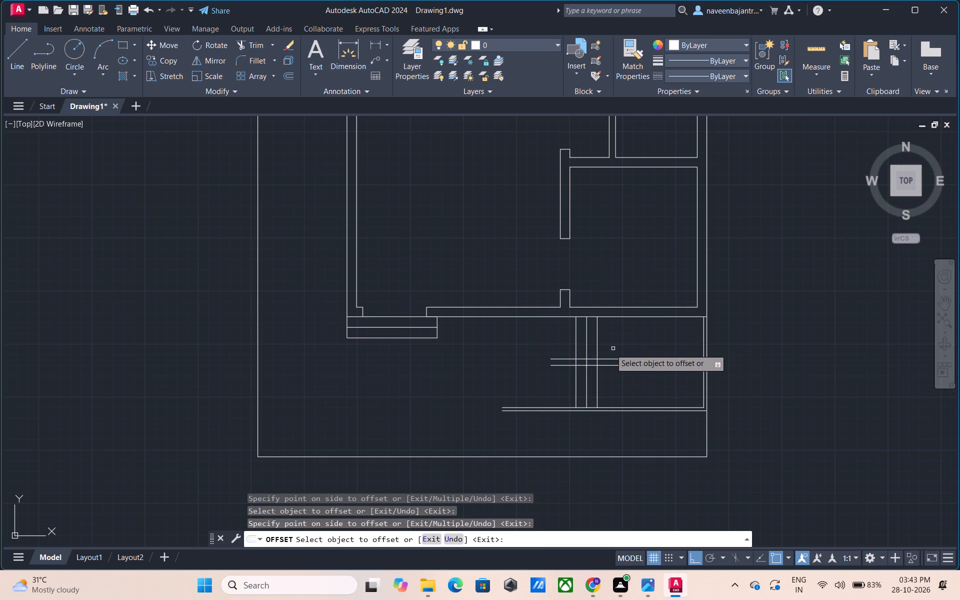
{"action": "left_click", "coordinate": [596, 342]}
{"action": "left_click", "coordinate": [630, 338]}
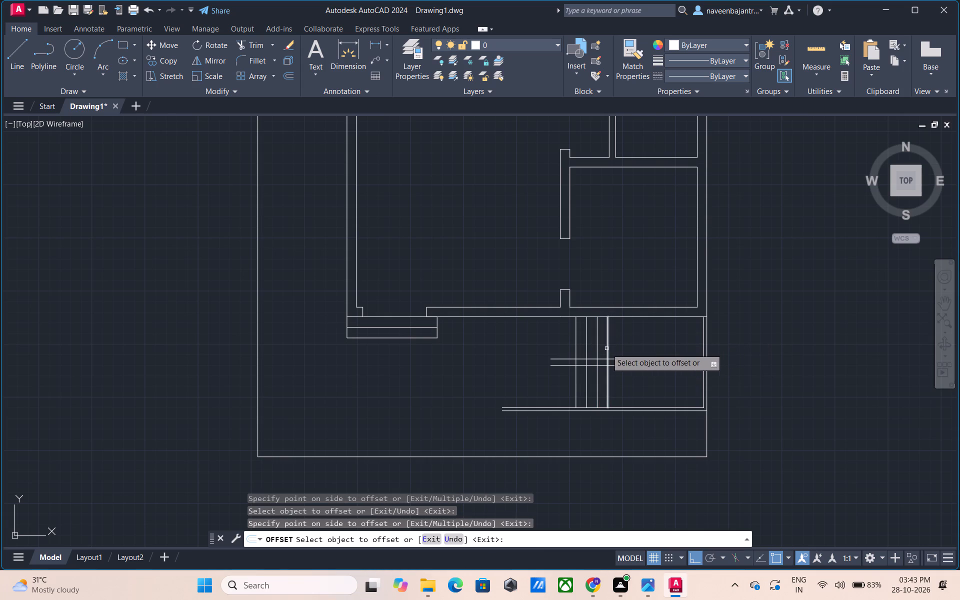
{"action": "left_click", "coordinate": [606, 348]}
{"action": "left_click", "coordinate": [641, 344]}
{"action": "left_click", "coordinate": [617, 348]}
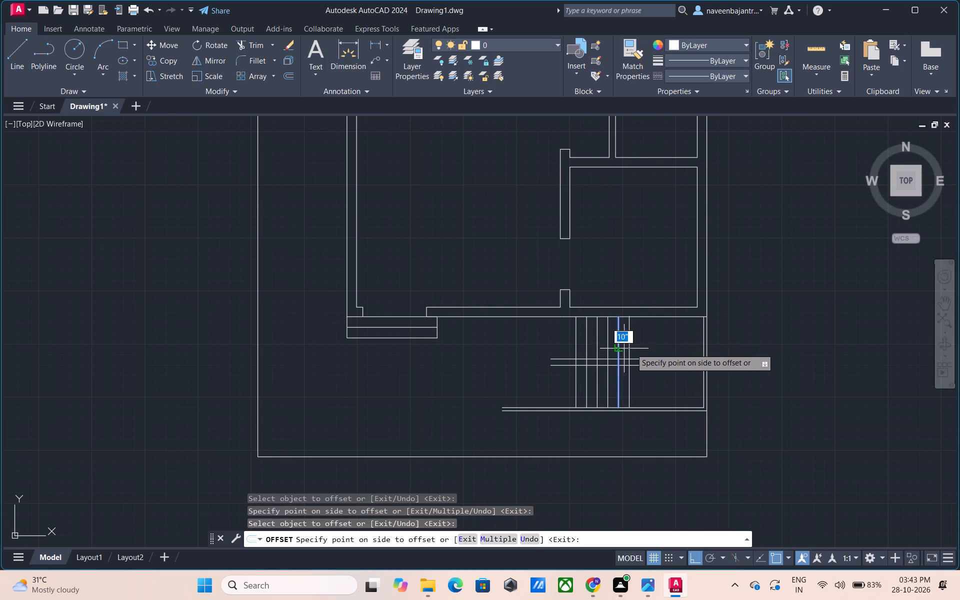
{"action": "left_click", "coordinate": [641, 348]}
{"action": "left_click", "coordinate": [629, 352]}
{"action": "left_click", "coordinate": [661, 344]}
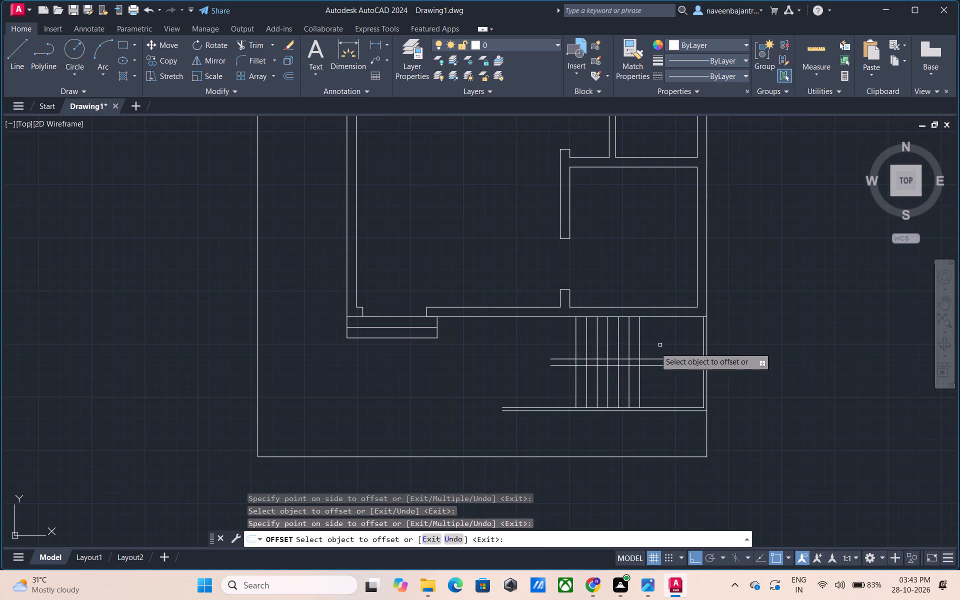
{"action": "left_click", "coordinate": [640, 347]}
{"action": "left_click", "coordinate": [670, 345]}
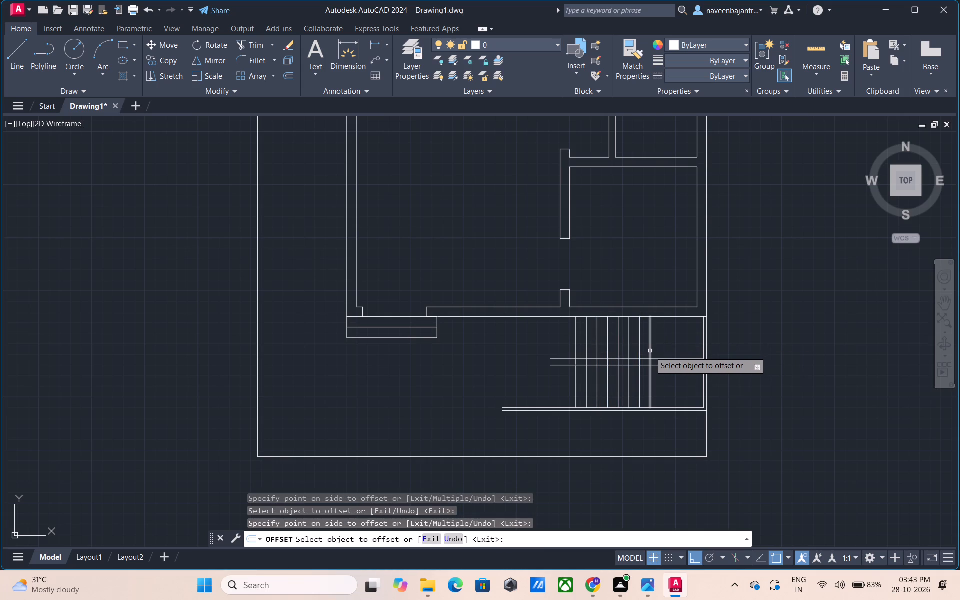
{"action": "left_click", "coordinate": [650, 351]}
{"action": "left_click", "coordinate": [672, 346]}
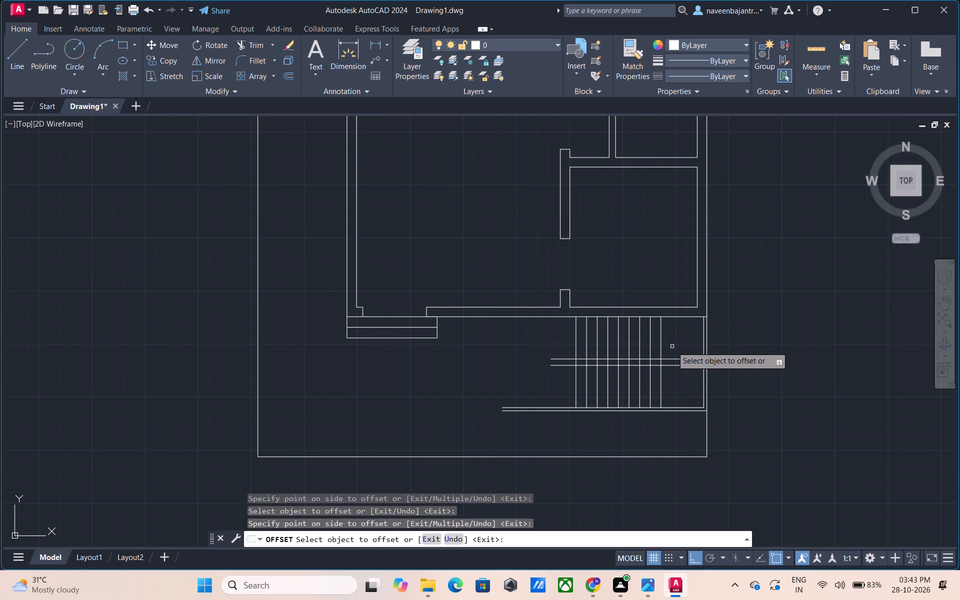
{"action": "key", "text": "Escape"}
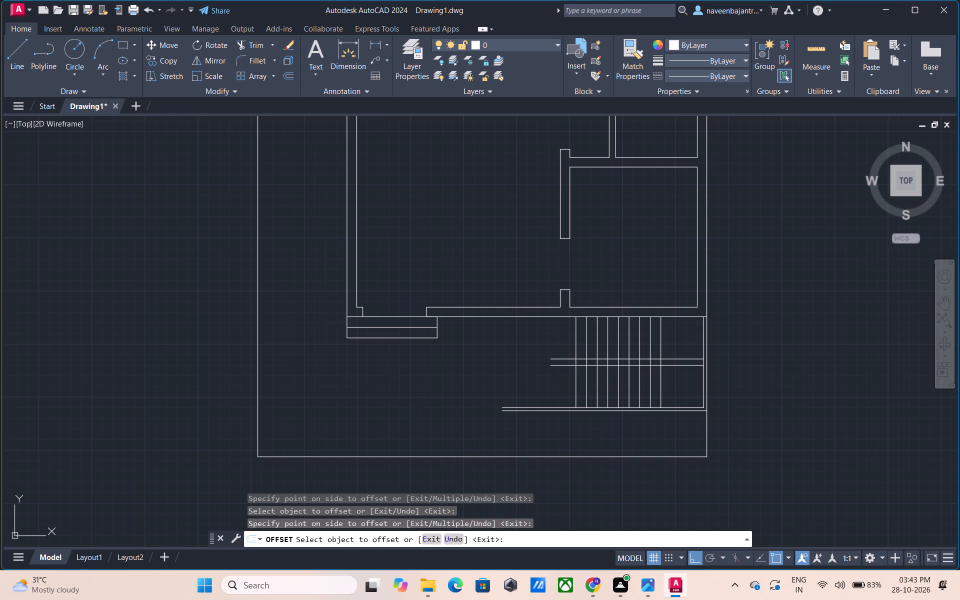
{"action": "key", "text": "Escape"}
Trim the middle horizontal pair to the first and last tread lines, and the stair's inner bottom line left of the first tread.
{"action": "type", "text": "tr"}
{"action": "key", "text": "space"}
{"action": "left_click", "coordinate": [671, 367]}
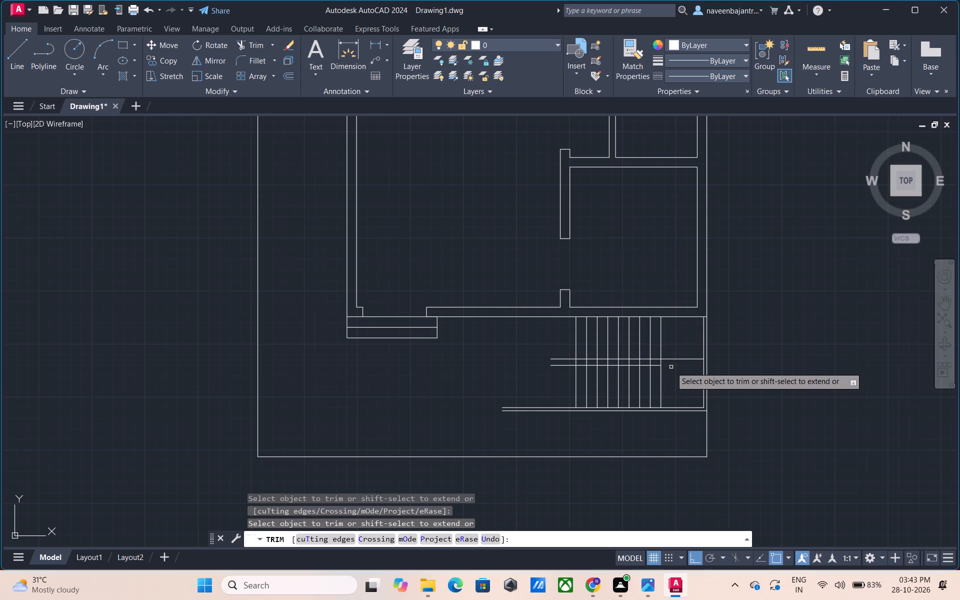
{"action": "left_click", "coordinate": [671, 358]}
{"action": "left_click", "coordinate": [563, 365]}
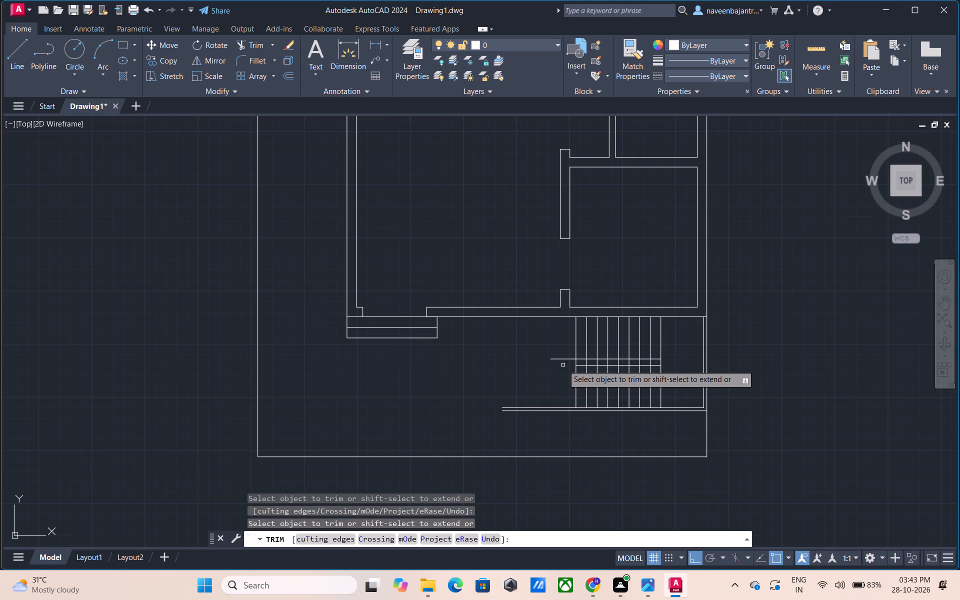
{"action": "left_click", "coordinate": [563, 359]}
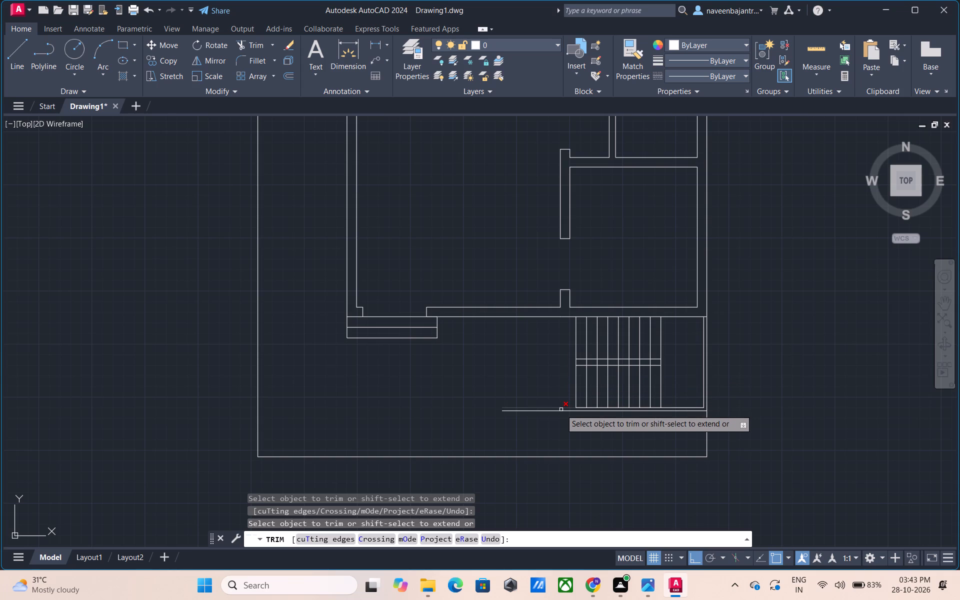
{"action": "left_click", "coordinate": [561, 409]}
{"action": "scroll", "coordinate": [574, 427], "scroll_direction": "up", "scroll_amount": 2}
{"action": "key", "text": "Escape"}
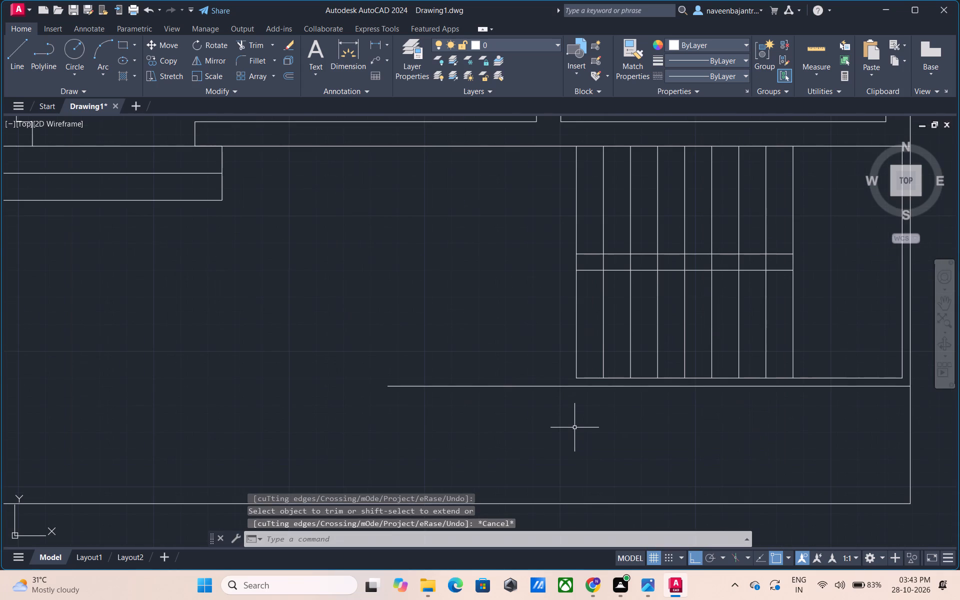
Close the left end of the stair's bottom line pair with a short vertical line and trim the overhanging pieces.
{"action": "type", "text": "l"}
{"action": "key", "text": "space"}
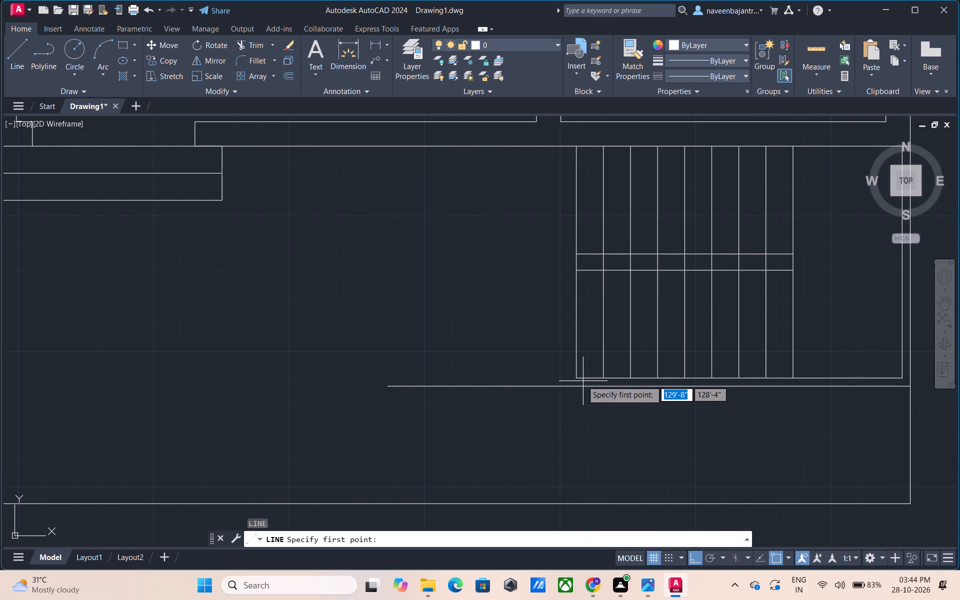
{"action": "left_click", "coordinate": [578, 380]}
{"action": "left_click", "coordinate": [578, 411]}
{"action": "key", "text": "Escape"}
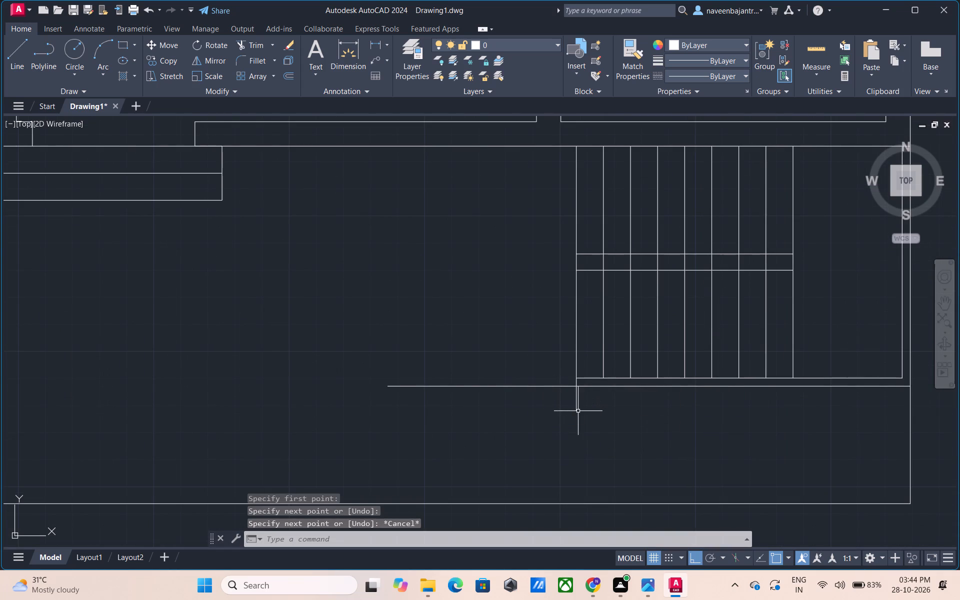
{"action": "type", "text": "tr"}
{"action": "key", "text": "space"}
{"action": "left_click", "coordinate": [576, 405]}
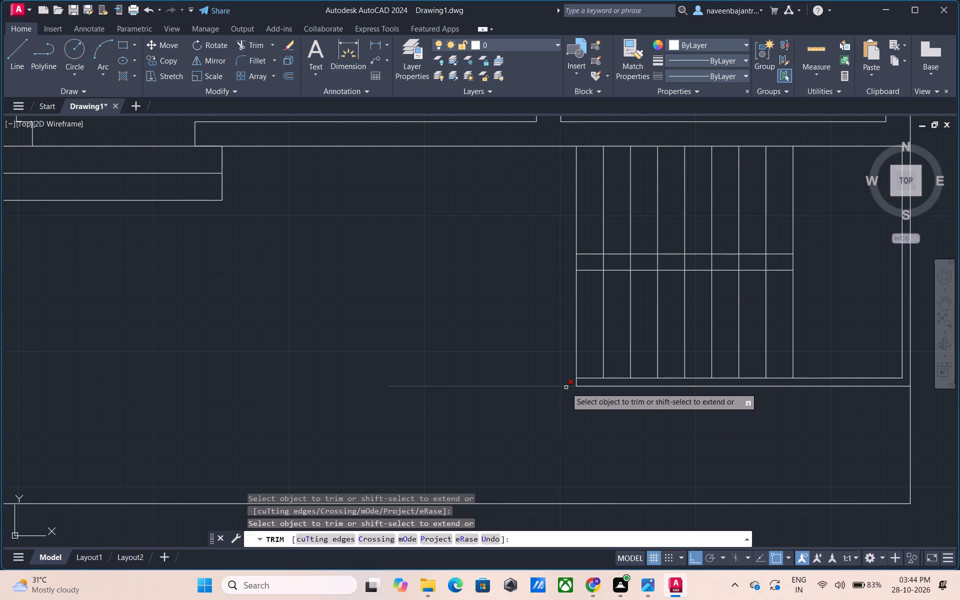
{"action": "left_click", "coordinate": [566, 387]}
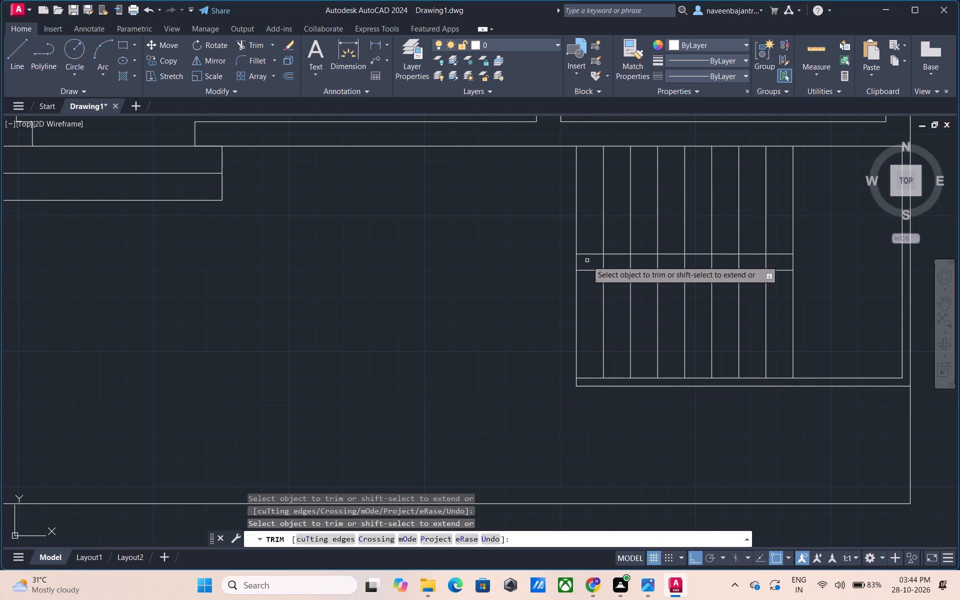
Trim the tread lines out of the gap between the stair's two middle horizontal lines.
{"action": "left_click_drag", "start_coordinate": [587, 260], "coordinate": [673, 261]}
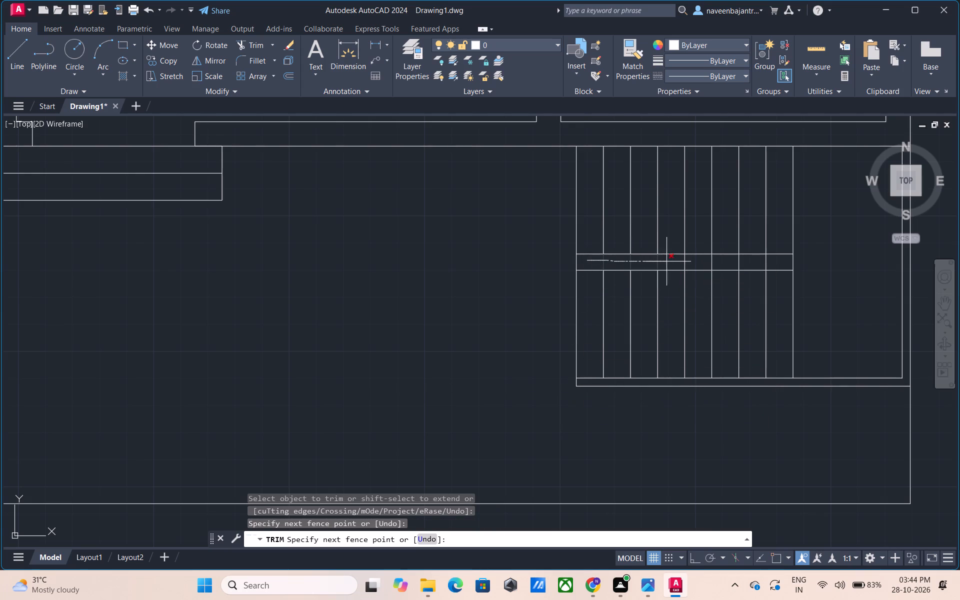
{"action": "left_click_drag", "start_coordinate": [673, 261], "coordinate": [776, 260]}
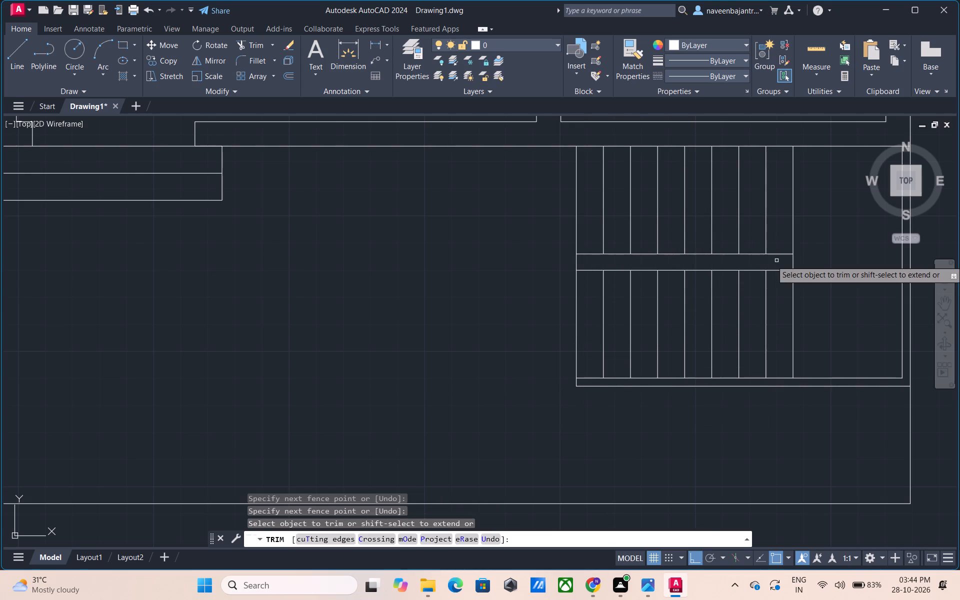
{"action": "key", "text": "Escape"}
Draw a short vertical line across the bottom wall just left of the interior wall stub, trimmed at the outer wall line.
{"action": "scroll", "coordinate": [776, 260], "scroll_direction": "down", "scroll_amount": 2}
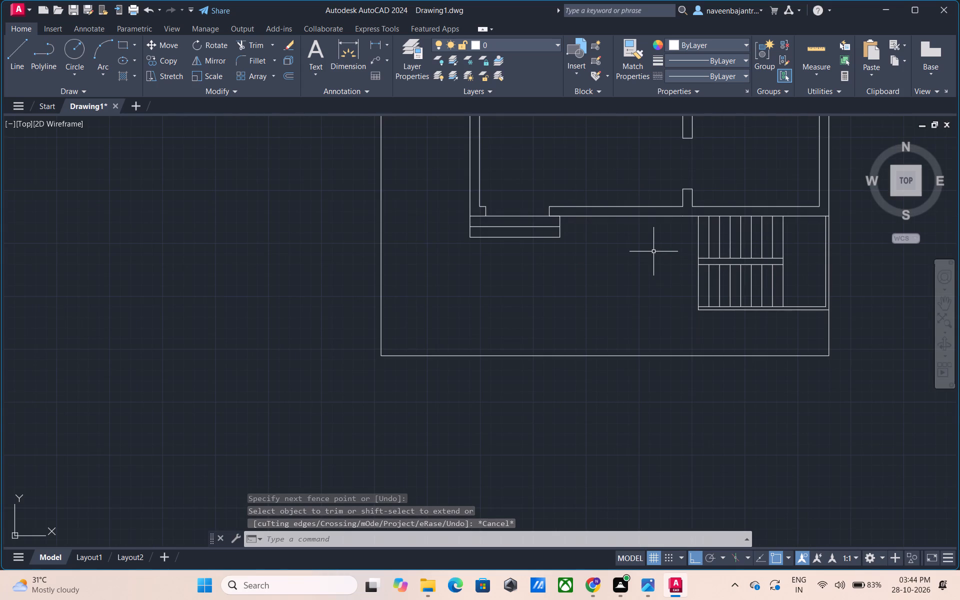
{"action": "middle_click_drag", "start_coordinate": [653, 251], "coordinate": [613, 314]}
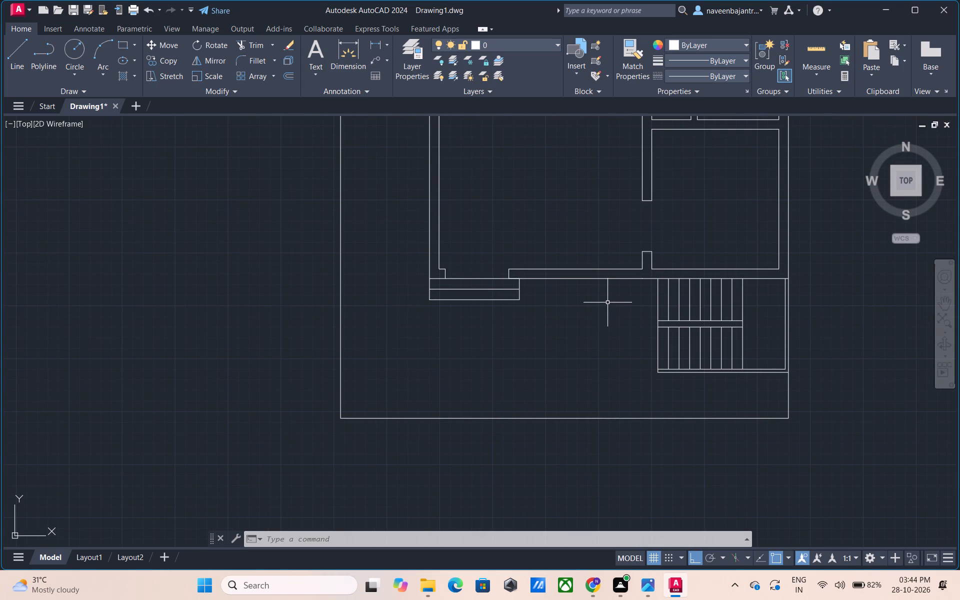
{"action": "middle_click_drag", "start_coordinate": [607, 302], "coordinate": [561, 370]}
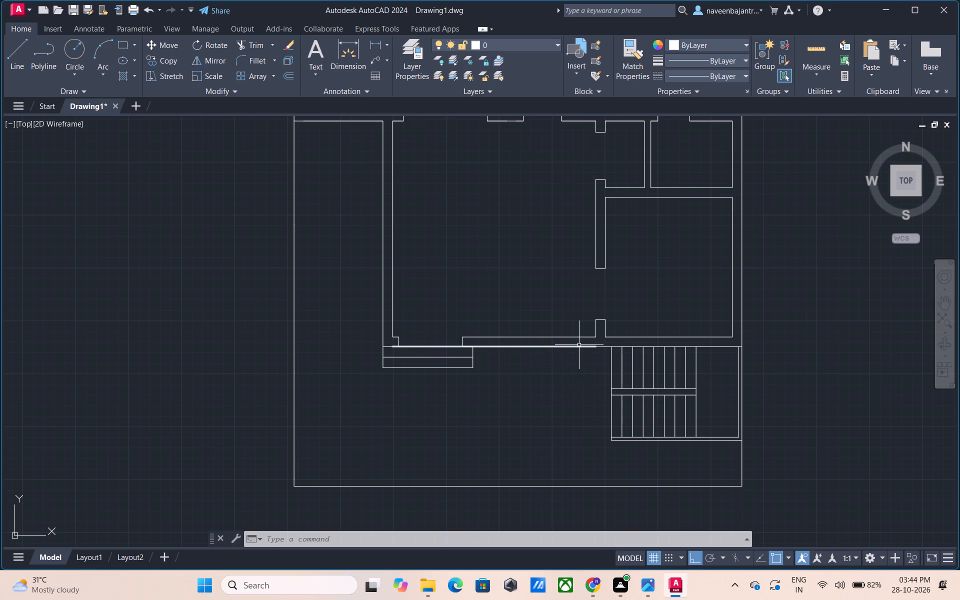
{"action": "scroll", "coordinate": [579, 345], "scroll_direction": "up", "scroll_amount": 1}
{"action": "key", "text": "Escape"}
{"action": "type", "text": "l"}
{"action": "key", "text": "space"}
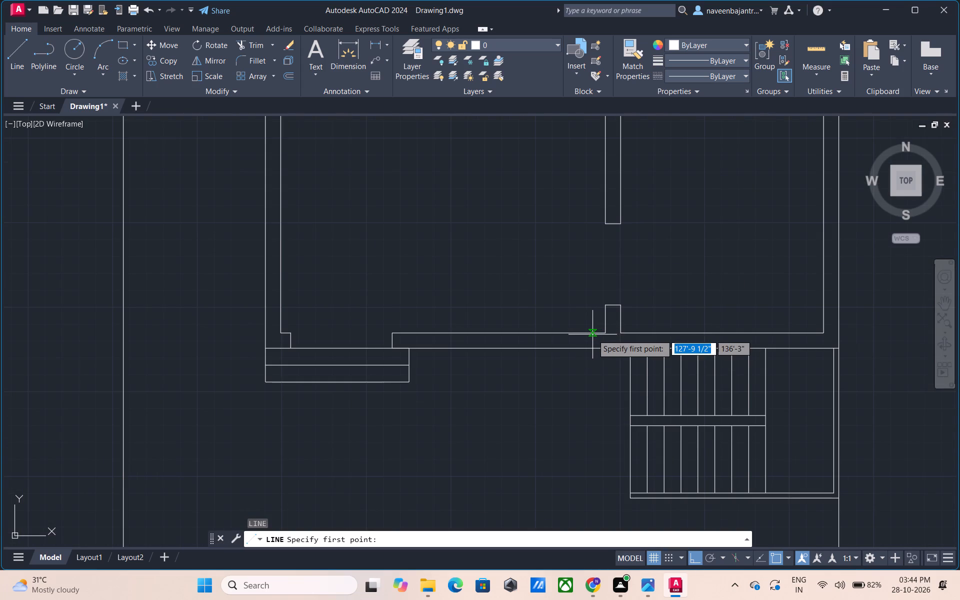
{"action": "left_click", "coordinate": [590, 333]}
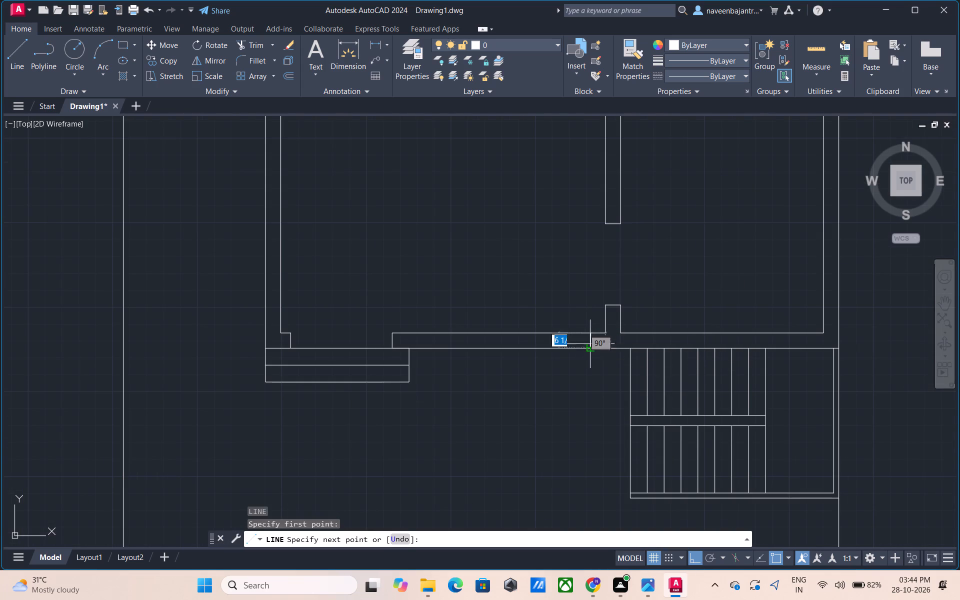
{"action": "left_click", "coordinate": [590, 374]}
{"action": "key", "text": "Escape"}
{"action": "type", "text": "tr"}
{"action": "key", "text": "space"}
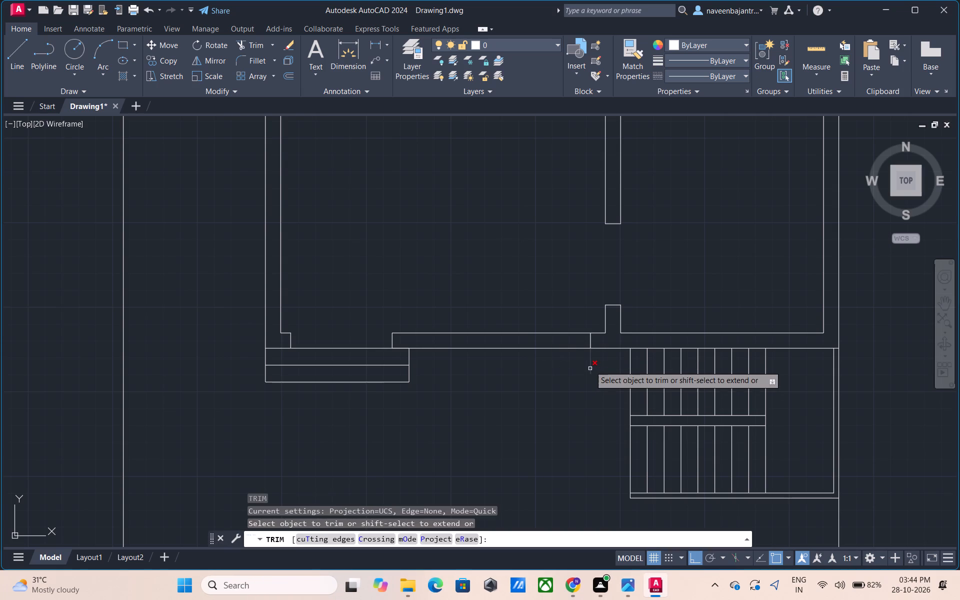
{"action": "left_click", "coordinate": [590, 366]}
{"action": "key", "text": "Escape"}
Offset the short line across the bottom wall 5' to the left to mark the window's other side.
{"action": "type", "text": "o 5'"}
{"action": "key", "text": "Return"}
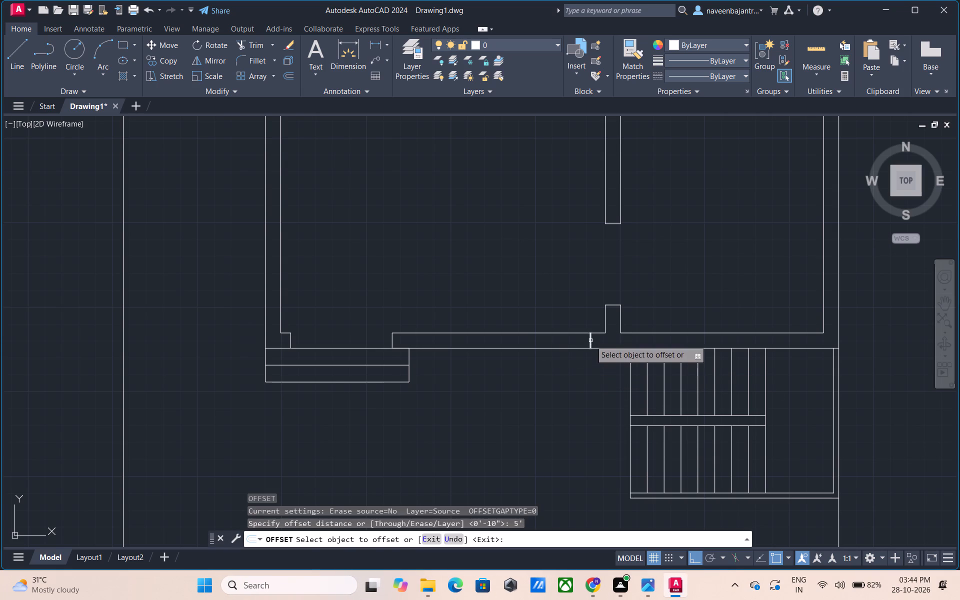
{"action": "left_click", "coordinate": [590, 340]}
{"action": "left_click", "coordinate": [542, 340]}
{"action": "key", "text": "Escape"}
Draw a horizontal window line joining the midpoints of the two short lines across the bottom wall.
{"action": "type", "text": "l"}
{"action": "key", "text": "space"}
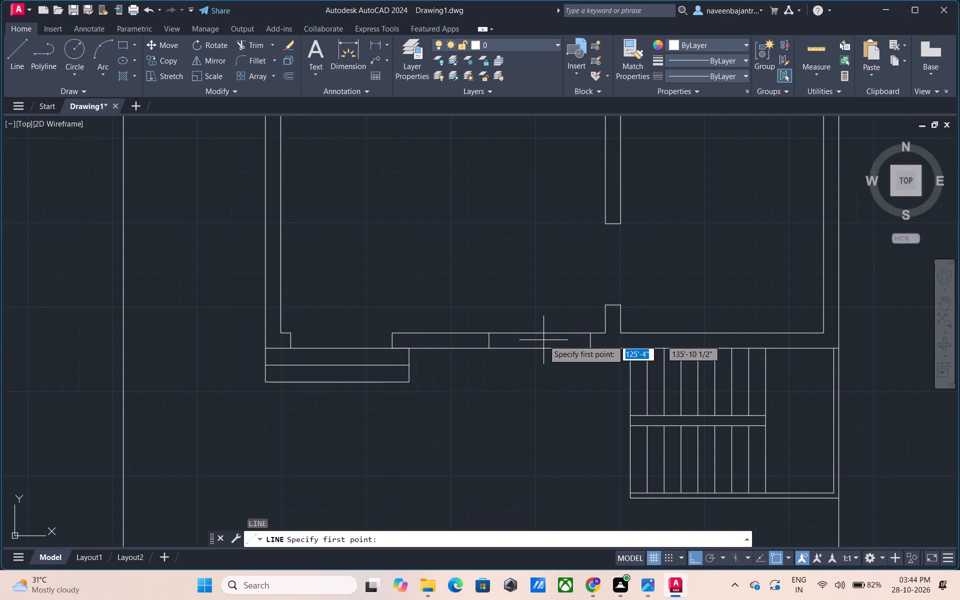
{"action": "left_click", "coordinate": [590, 342]}
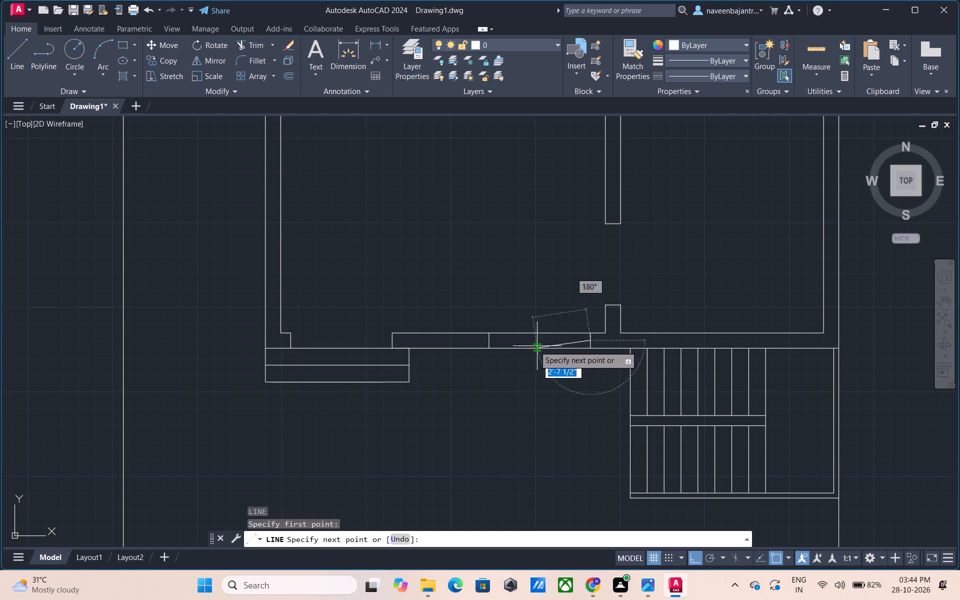
{"action": "left_click", "coordinate": [487, 343]}
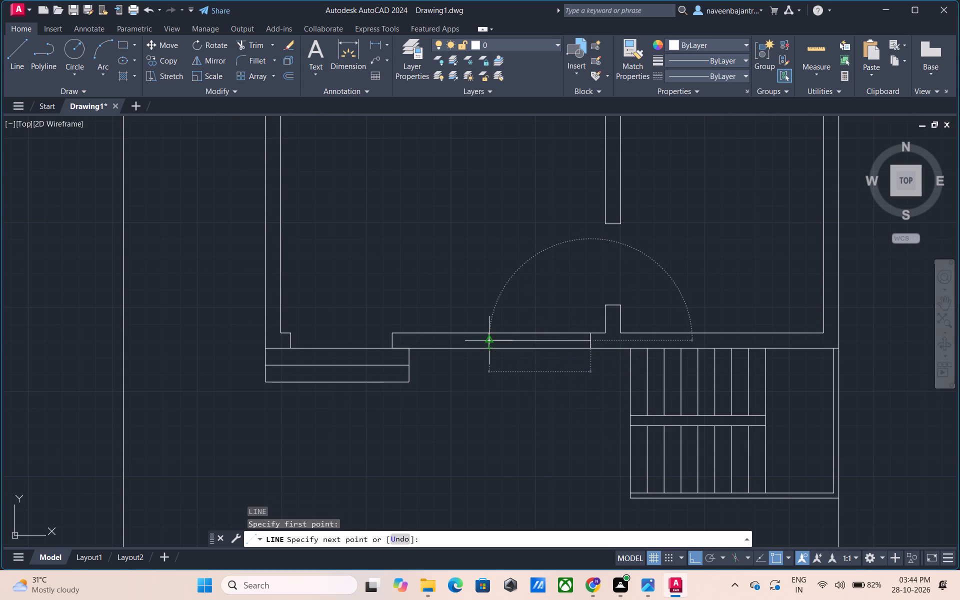
{"action": "key", "text": "Escape"}
Draw a short horizontal line across the left wall just above its bottom corner and trim the part inside the room.
{"action": "scroll", "coordinate": [489, 346], "scroll_direction": "down", "scroll_amount": 1}
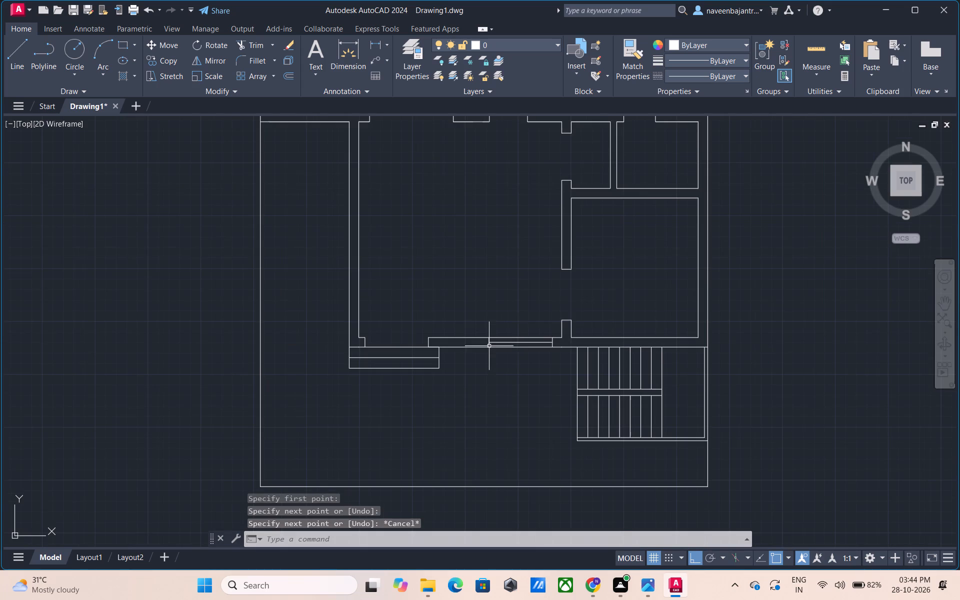
{"action": "middle_click_drag", "start_coordinate": [377, 275], "coordinate": [484, 351]}
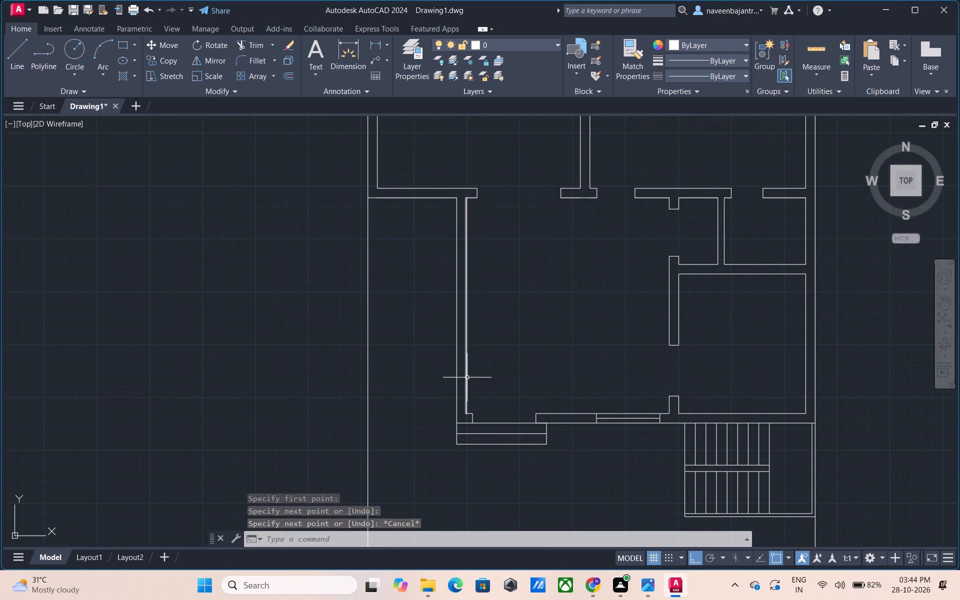
{"action": "key", "text": "Escape"}
{"action": "type", "text": "l"}
{"action": "key", "text": "space"}
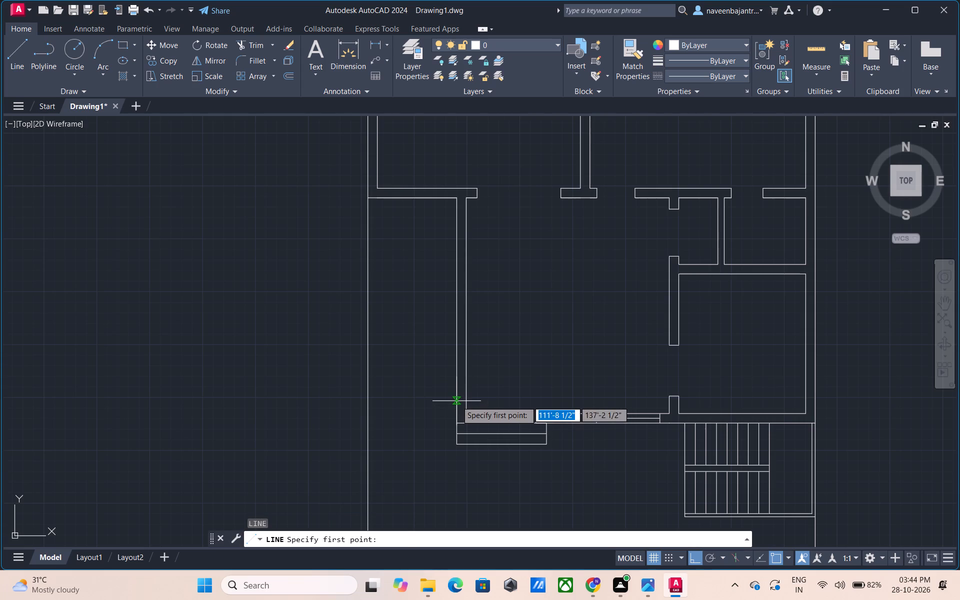
{"action": "left_click", "coordinate": [456, 401]}
{"action": "left_click", "coordinate": [490, 402]}
{"action": "key", "text": "Escape"}
{"action": "type", "text": "tr"}
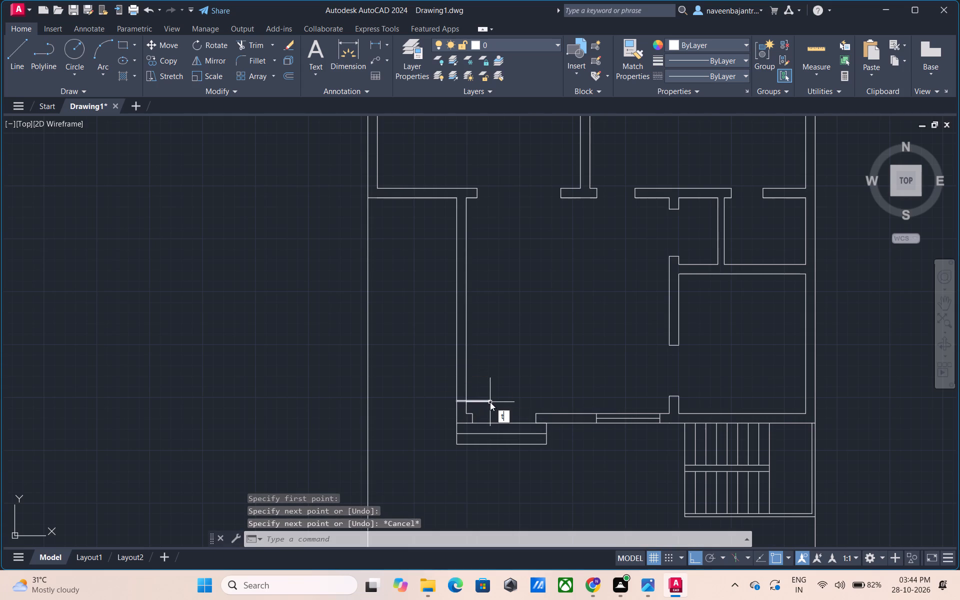
{"action": "key", "text": "space"}
{"action": "left_click", "coordinate": [485, 402]}
{"action": "key", "text": "Escape"}
Offset the short line across the left wall 5' upward to mark the window's other end.
{"action": "type", "text": "o 5'"}
{"action": "key", "text": "Return"}
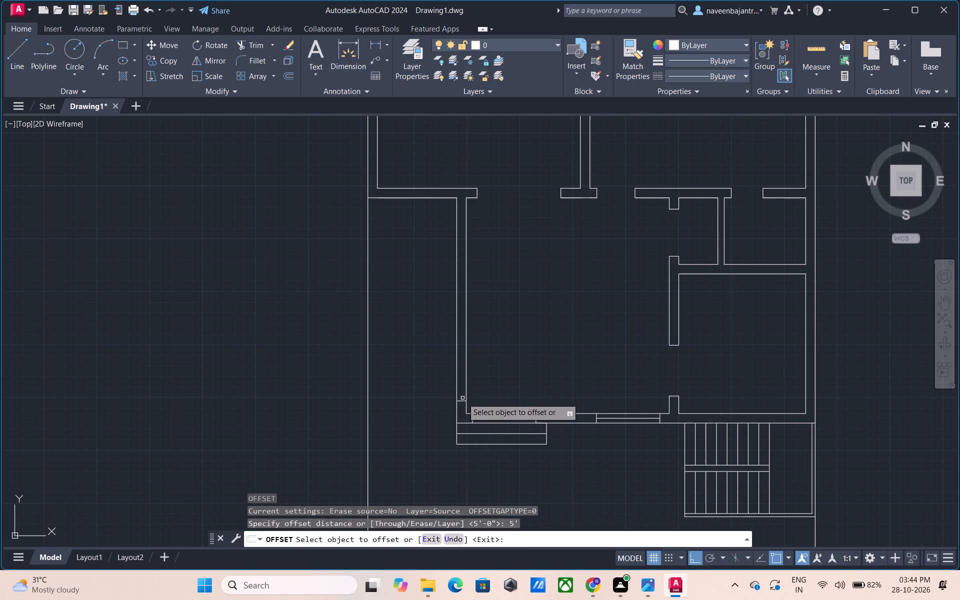
{"action": "left_click", "coordinate": [463, 400]}
{"action": "left_click", "coordinate": [461, 385]}
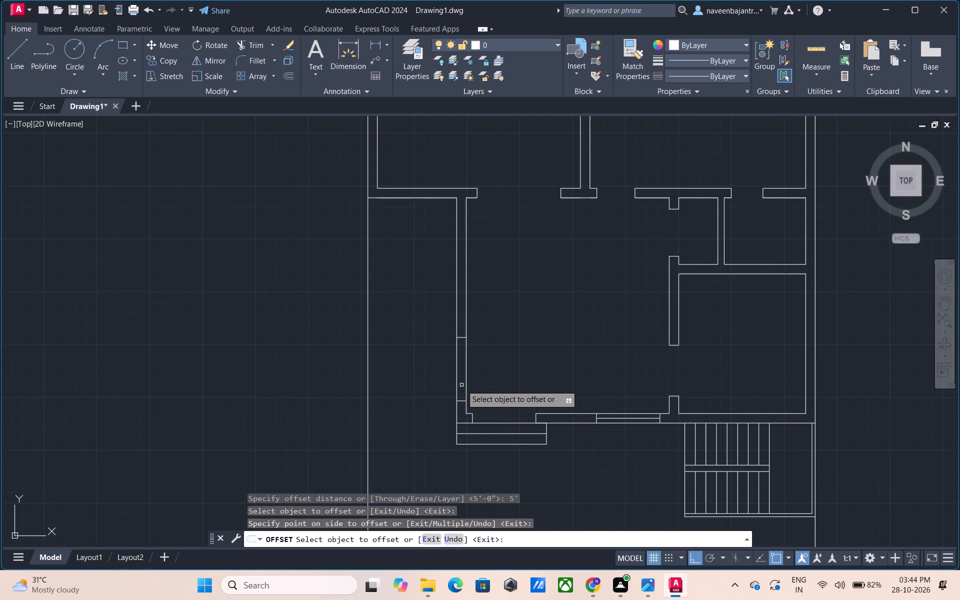
Draw a vertical window line joining the midpoints of the two short lines at the lower end of the left wall.
{"action": "key", "text": "Escape"}
{"action": "scroll", "coordinate": [461, 389], "scroll_direction": "up", "scroll_amount": 1}
{"action": "type", "text": "l"}
{"action": "key", "text": "space"}
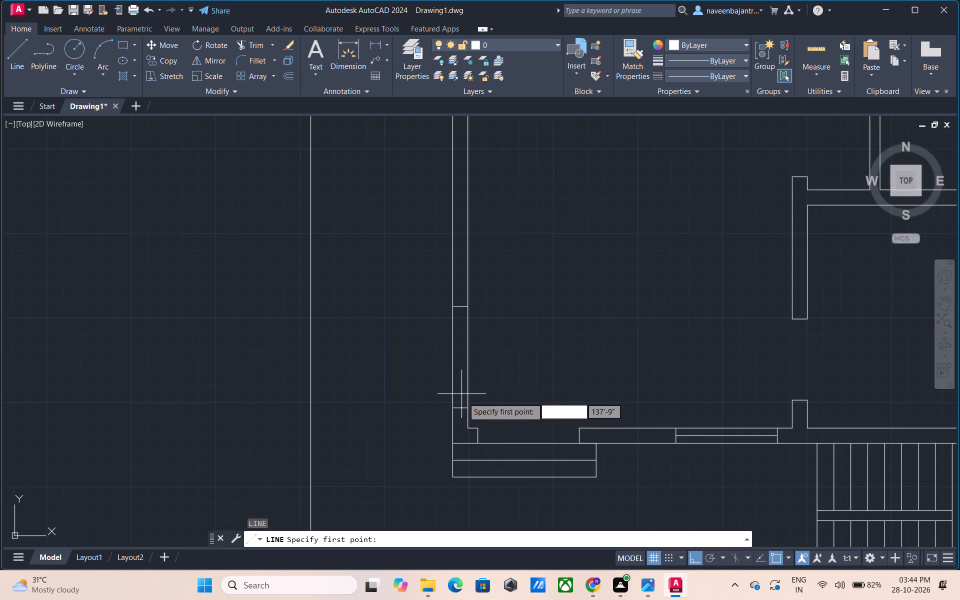
{"action": "left_click", "coordinate": [460, 406]}
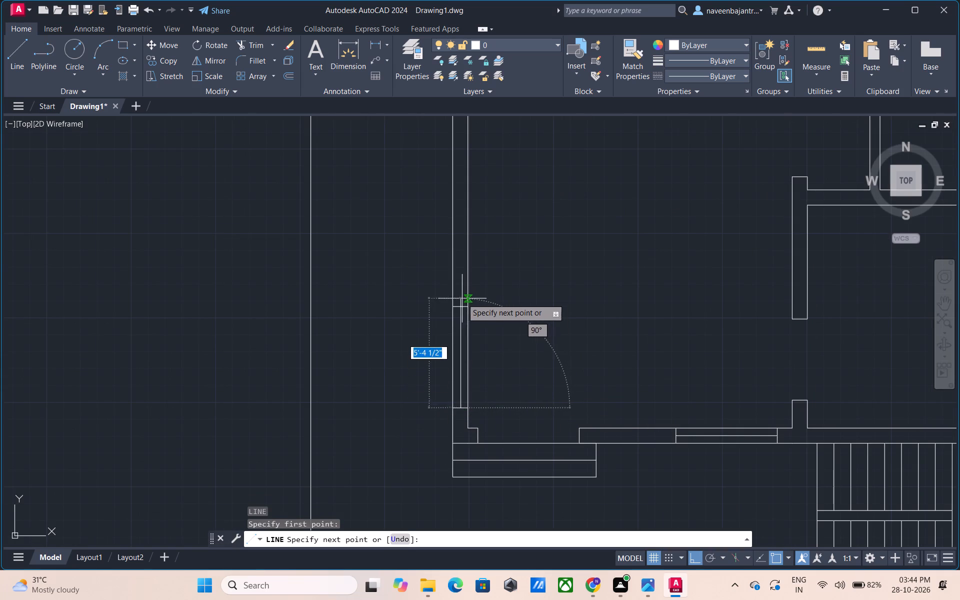
{"action": "left_click", "coordinate": [461, 308]}
{"action": "key", "text": "Escape"}
Draw a short horizontal line across the same left wall just below its top corner and trim the part outside the wall.
{"action": "scroll", "coordinate": [555, 259], "scroll_direction": "down", "scroll_amount": 1}
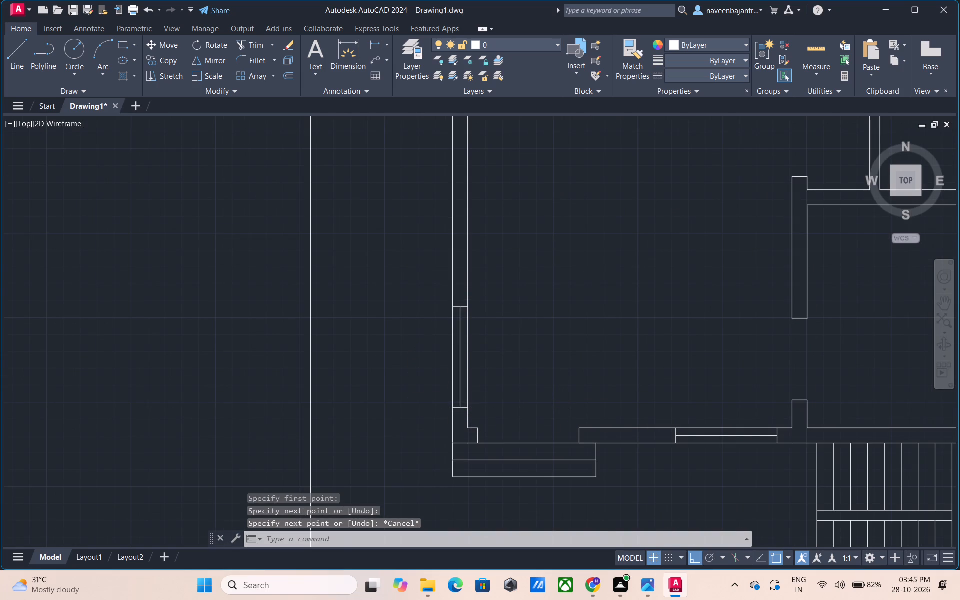
{"action": "middle_click_drag", "start_coordinate": [555, 206], "coordinate": [553, 325]}
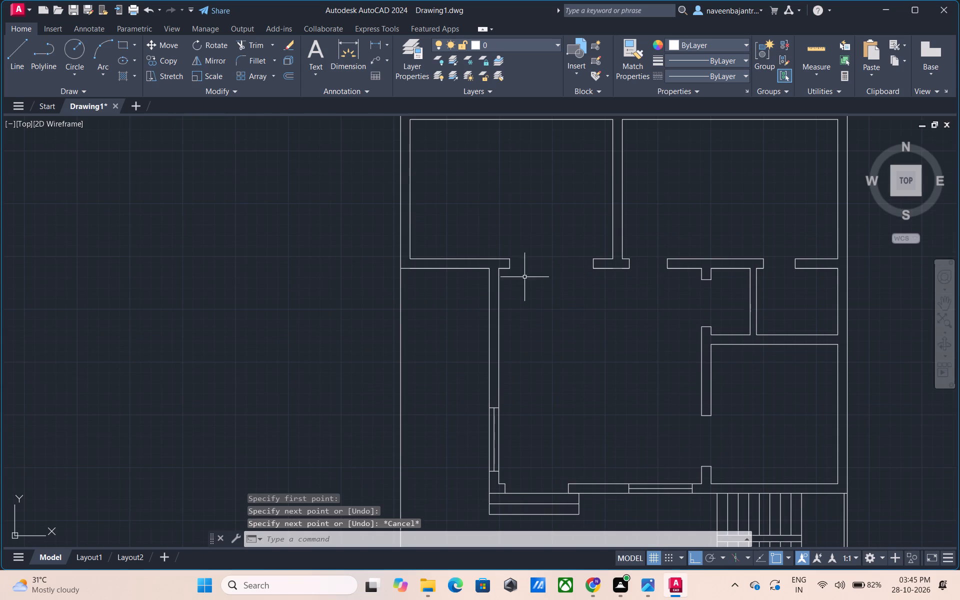
{"action": "scroll", "coordinate": [512, 270], "scroll_direction": "up", "scroll_amount": 1}
{"action": "key", "text": "Escape"}
{"action": "key", "text": "l"}
{"action": "key", "text": "space"}
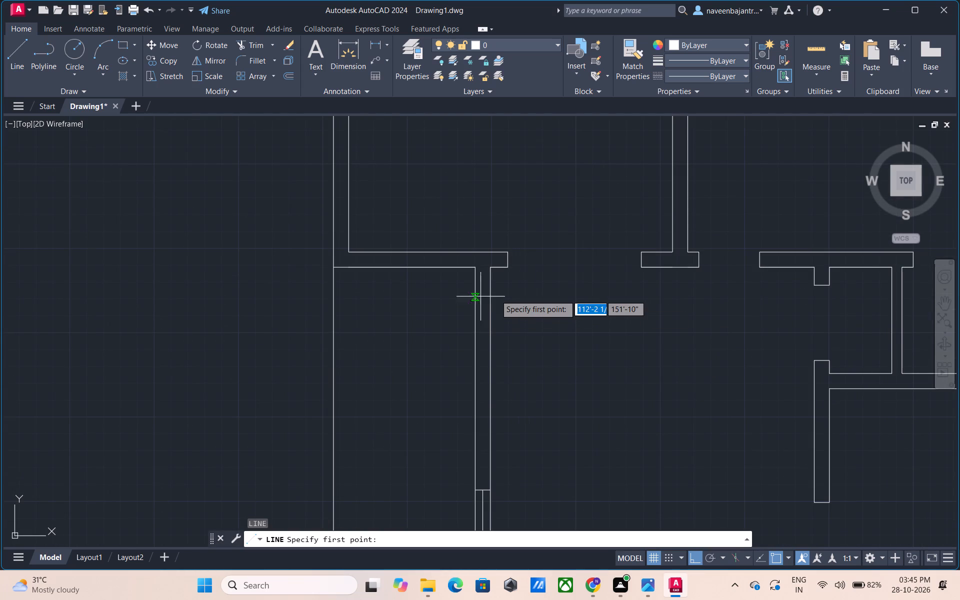
{"action": "left_click", "coordinate": [490, 291]}
{"action": "left_click", "coordinate": [462, 298]}
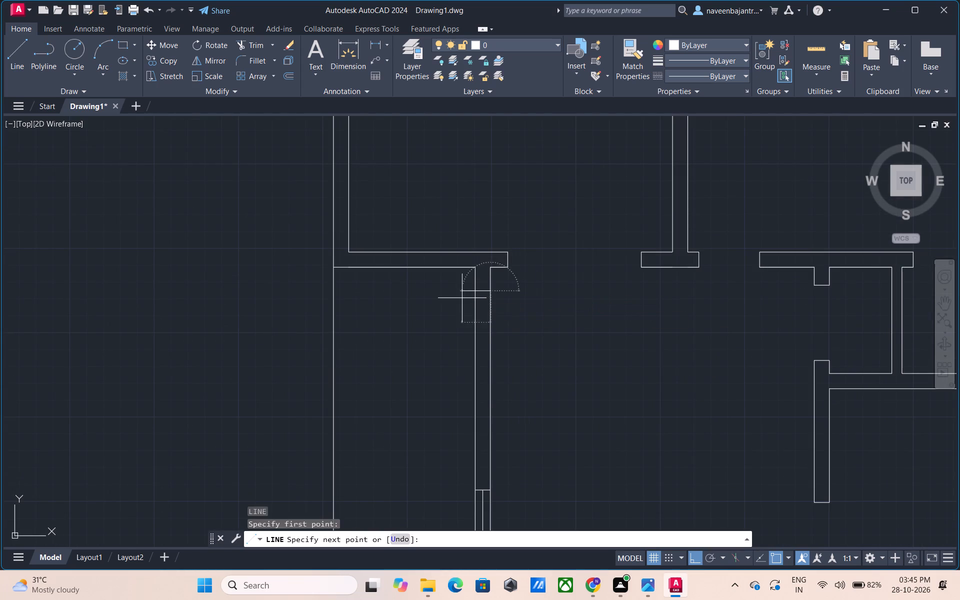
{"action": "key", "text": "Escape"}
{"action": "type", "text": "tr"}
{"action": "key", "text": "space"}
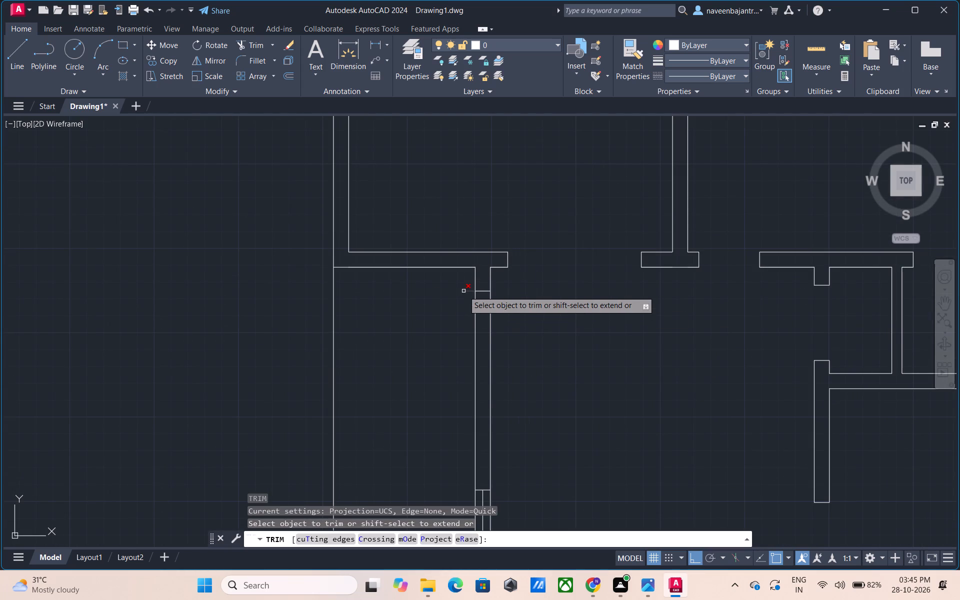
{"action": "left_click", "coordinate": [463, 291]}
{"action": "key", "text": "Escape"}
Offset the new short line across the left wall 5' downward to mark the second window's other end.
{"action": "type", "text": "o"}
{"action": "key", "text": "space"}
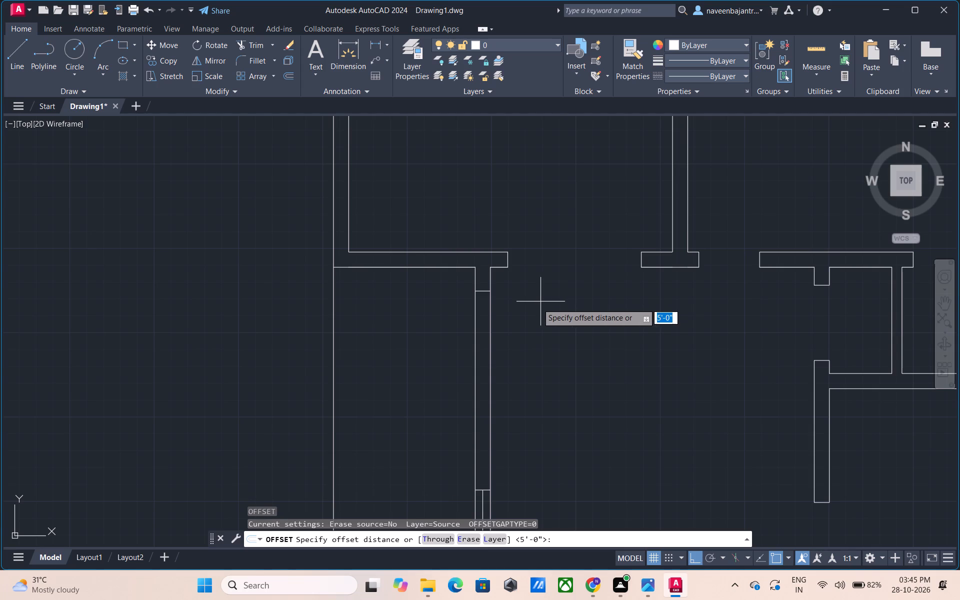
{"action": "key", "text": "5"}
{"action": "key", "text": "apostrophe"}
{"action": "key", "text": "Return"}
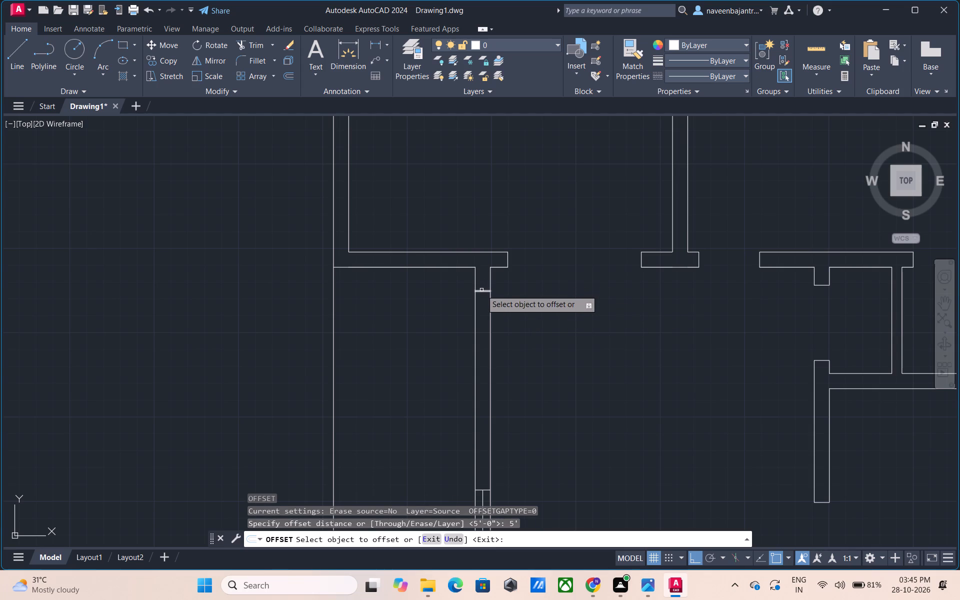
{"action": "left_click_drag", "start_coordinate": [481, 290], "coordinate": [482, 301]}
{"action": "left_click", "coordinate": [484, 320]}
{"action": "key", "text": "Escape"}
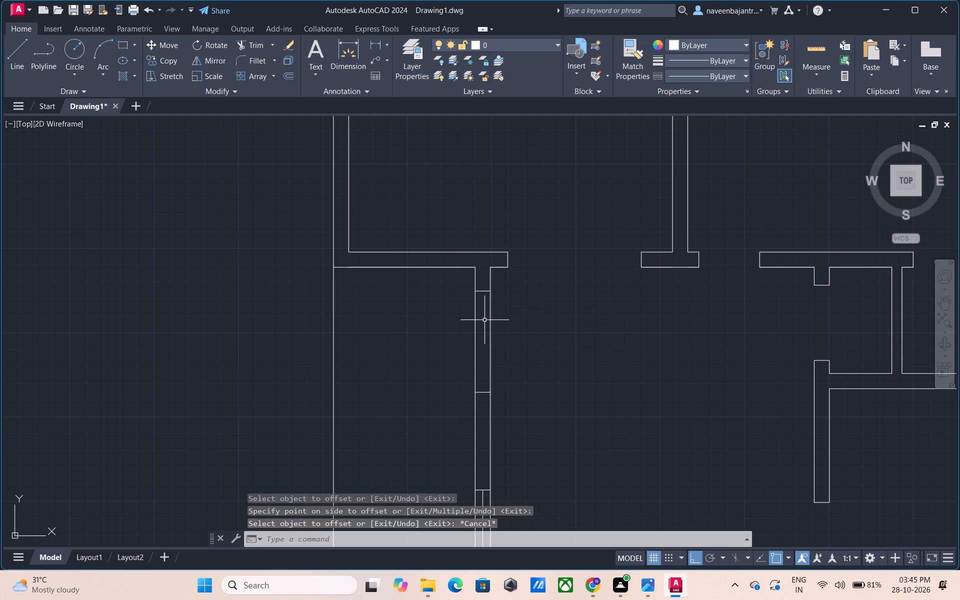
Draw a vertical window line joining the midpoints of the two short lines at the upper end of the left wall.
{"action": "type", "text": "l"}
{"action": "key", "text": "space"}
{"action": "left_click", "coordinate": [483, 293]}
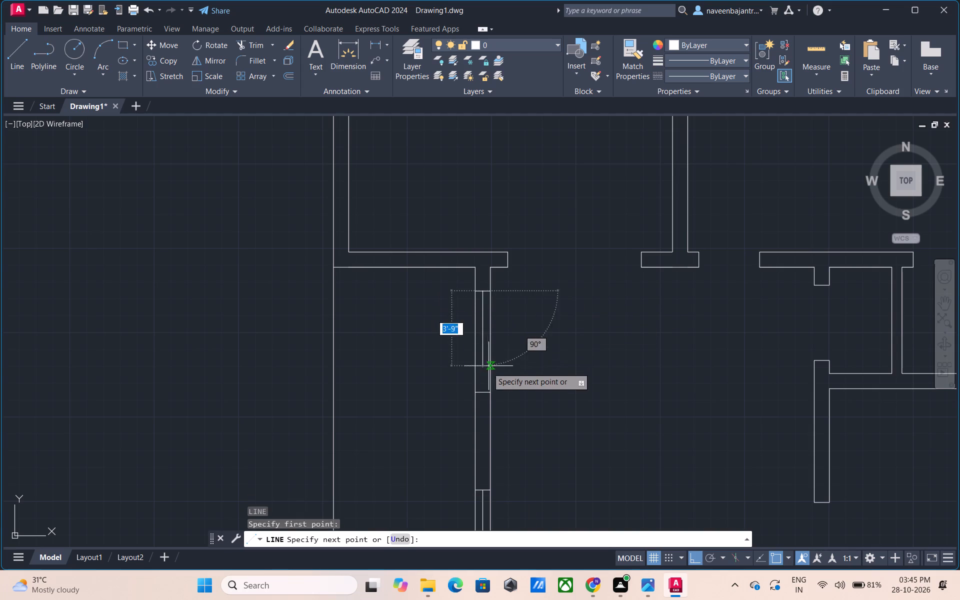
{"action": "left_click", "coordinate": [481, 393]}
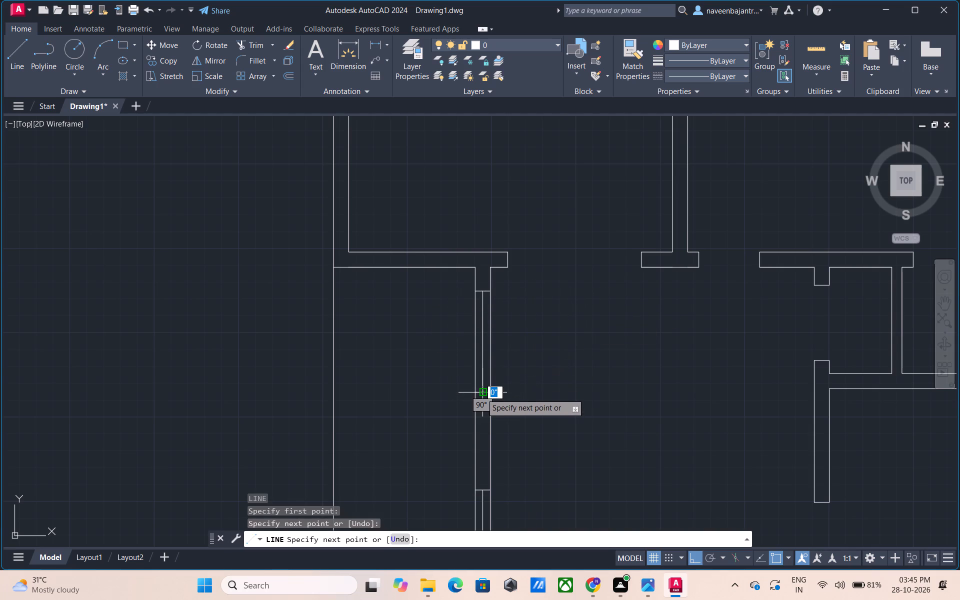
{"action": "key", "text": "Escape"}
Draw a short horizontal line across the upper-left room's outer left wall, just above its bottom corner, and trim the part outside the wall.
{"action": "scroll", "coordinate": [481, 390], "scroll_direction": "down", "scroll_amount": 1}
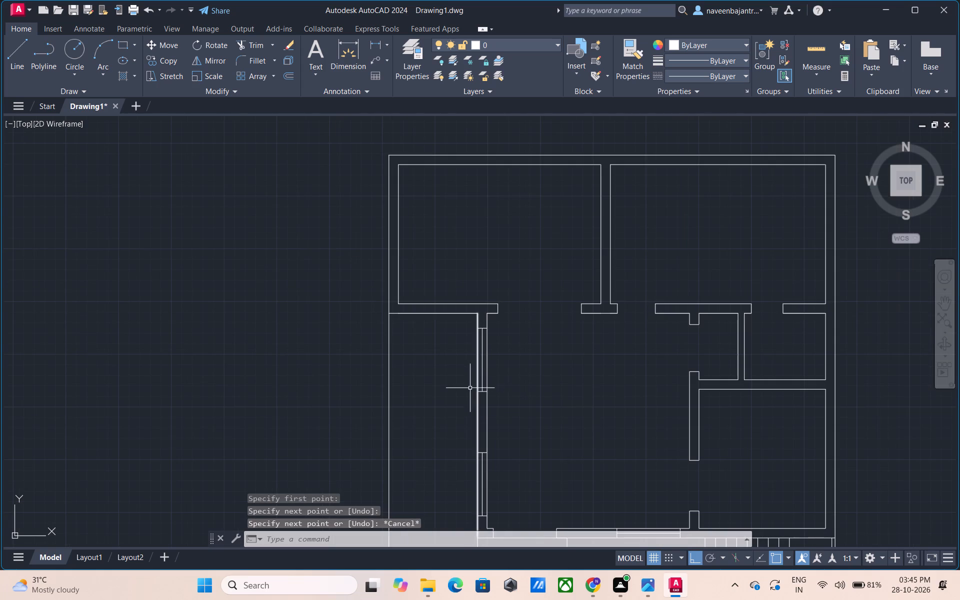
{"action": "middle_click_drag", "start_coordinate": [403, 355], "coordinate": [446, 443]}
{"action": "key", "text": "Escape"}
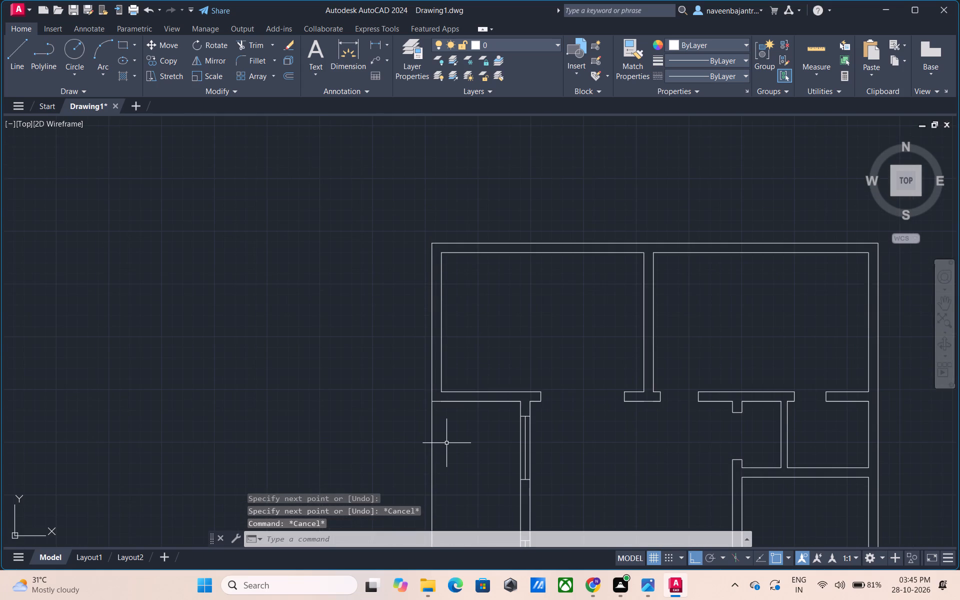
{"action": "type", "text": "l"}
{"action": "key", "text": "space"}
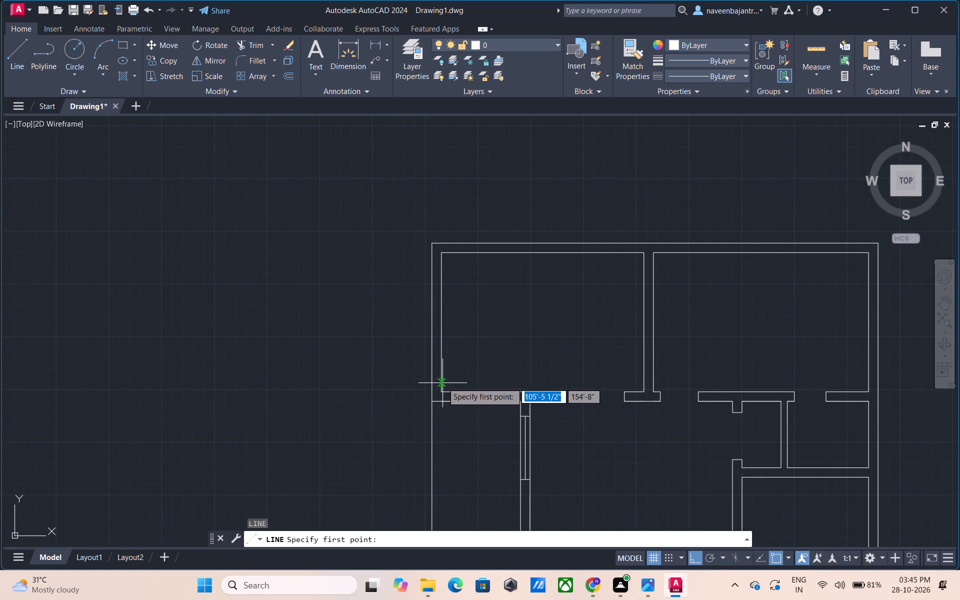
{"action": "left_click", "coordinate": [441, 377]}
{"action": "left_click", "coordinate": [412, 373]}
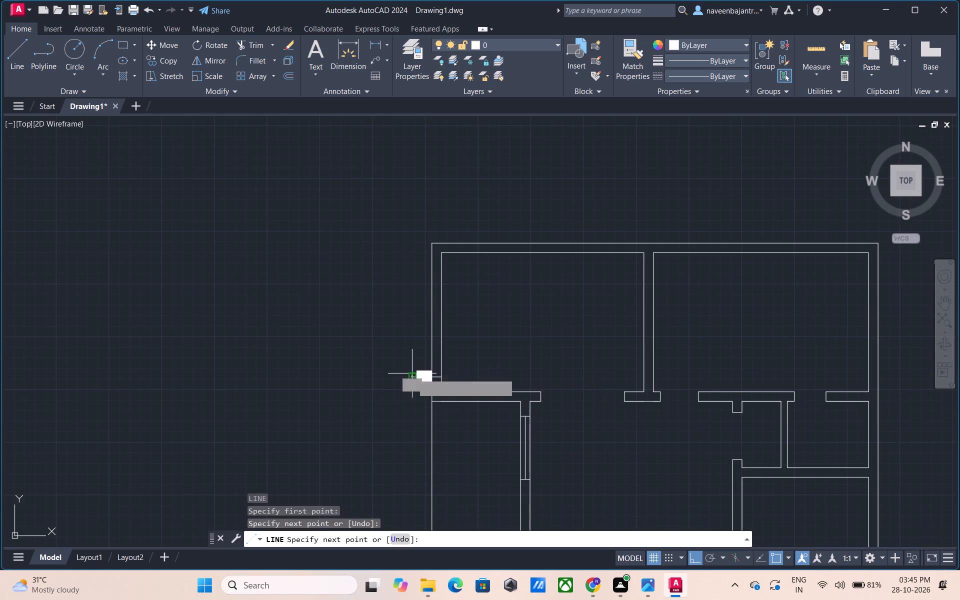
{"action": "key", "text": "Escape"}
{"action": "type", "text": "tr"}
{"action": "key", "text": "space"}
{"action": "left_click", "coordinate": [426, 377]}
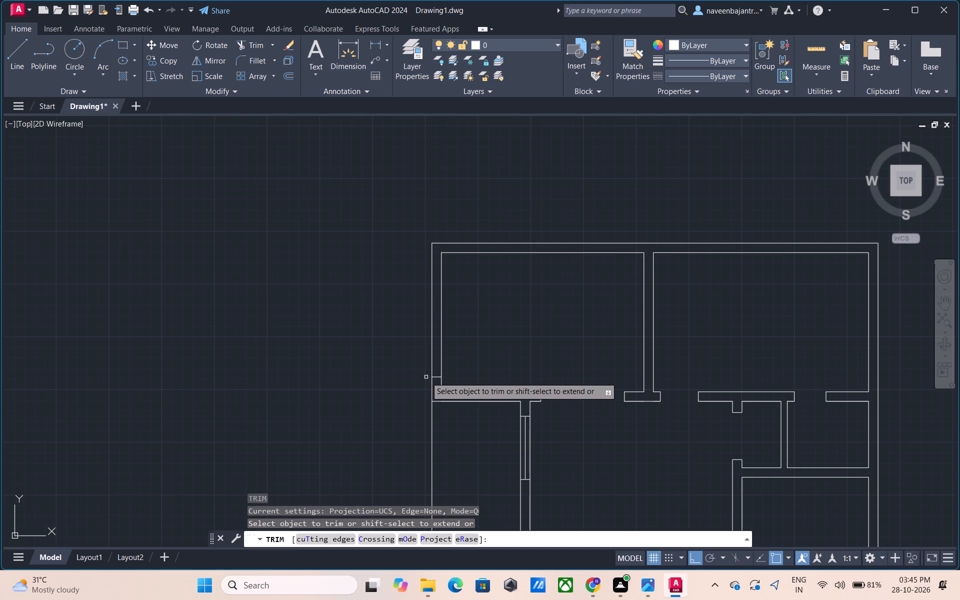
{"action": "key", "text": "Escape"}
Offset the short line across the upper-left room's left wall 4' upward to mark the window's other end.
{"action": "type", "text": "o"}
{"action": "key", "text": "space"}
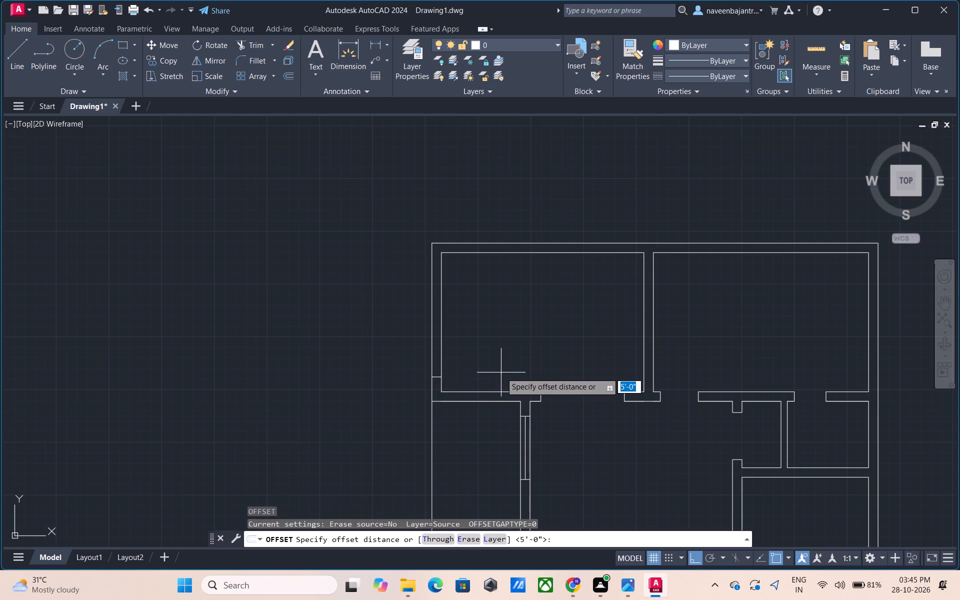
{"action": "key", "text": "4"}
{"action": "key", "text": "apostrophe"}
{"action": "key", "text": "Return"}
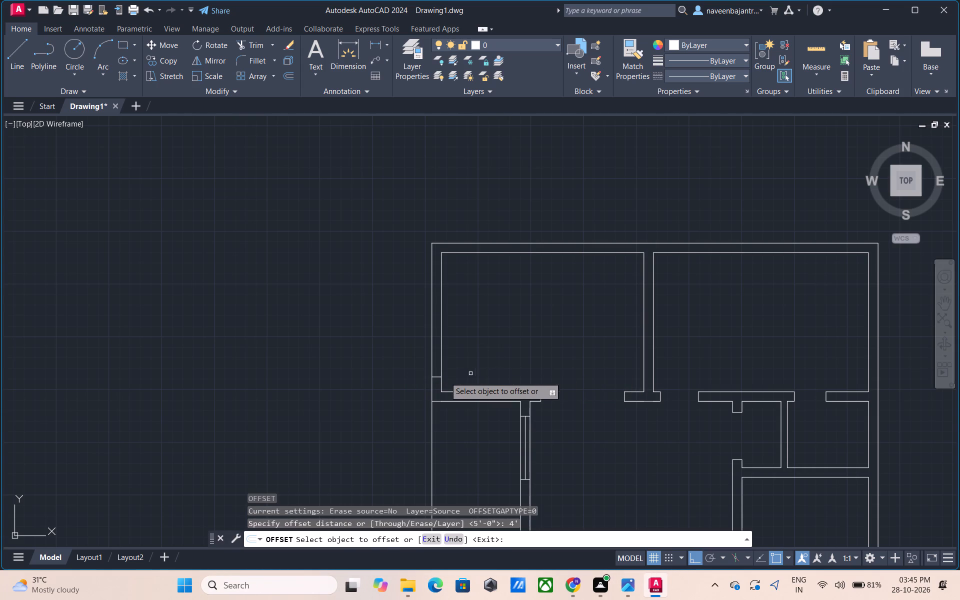
{"action": "left_click", "coordinate": [433, 378]}
{"action": "left_click", "coordinate": [435, 356]}
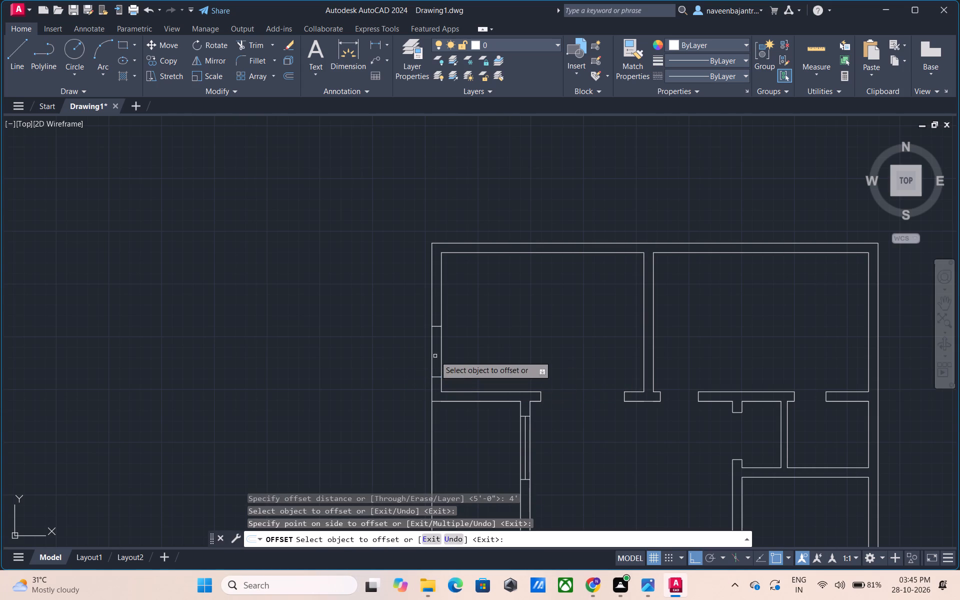
{"action": "key", "text": "Escape"}
Draw a vertical window line joining the midpoints of the two short lines across the upper-left room's left wall.
{"action": "scroll", "coordinate": [435, 356], "scroll_direction": "up", "scroll_amount": 1}
{"action": "type", "text": "l"}
{"action": "key", "text": "space"}
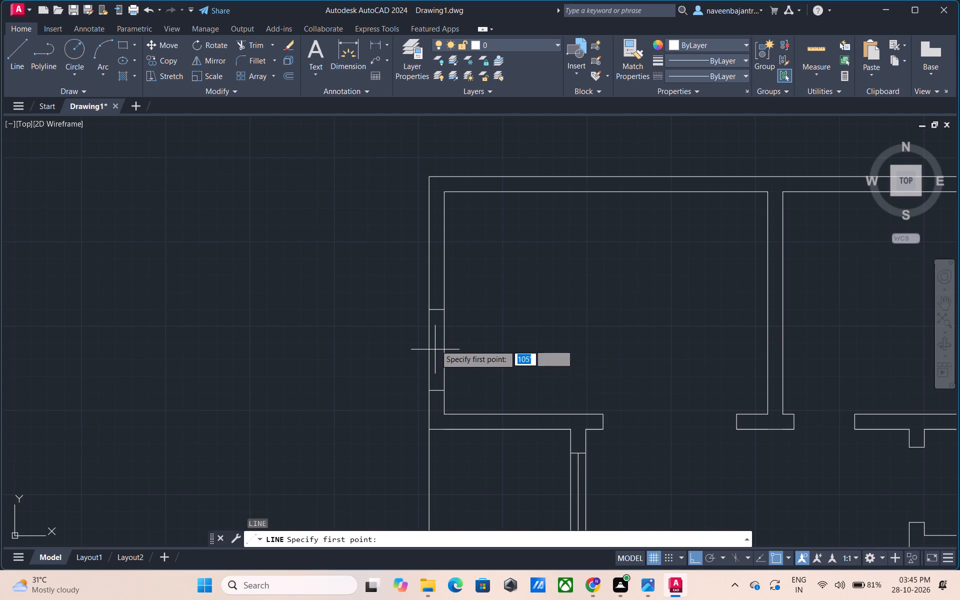
{"action": "left_click_drag", "start_coordinate": [436, 311], "coordinate": [436, 317]}
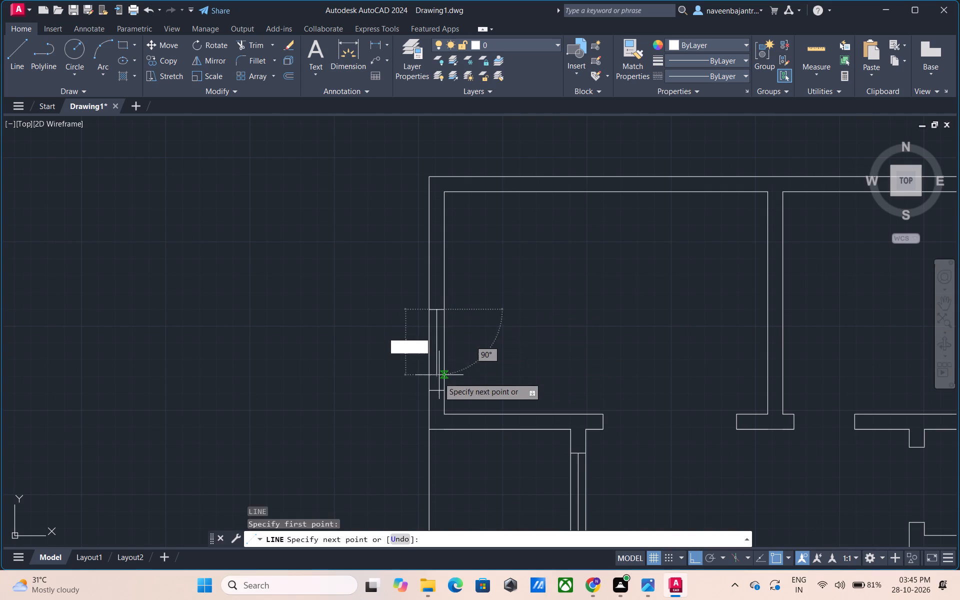
{"action": "left_click", "coordinate": [436, 388]}
{"action": "key", "text": "Escape"}
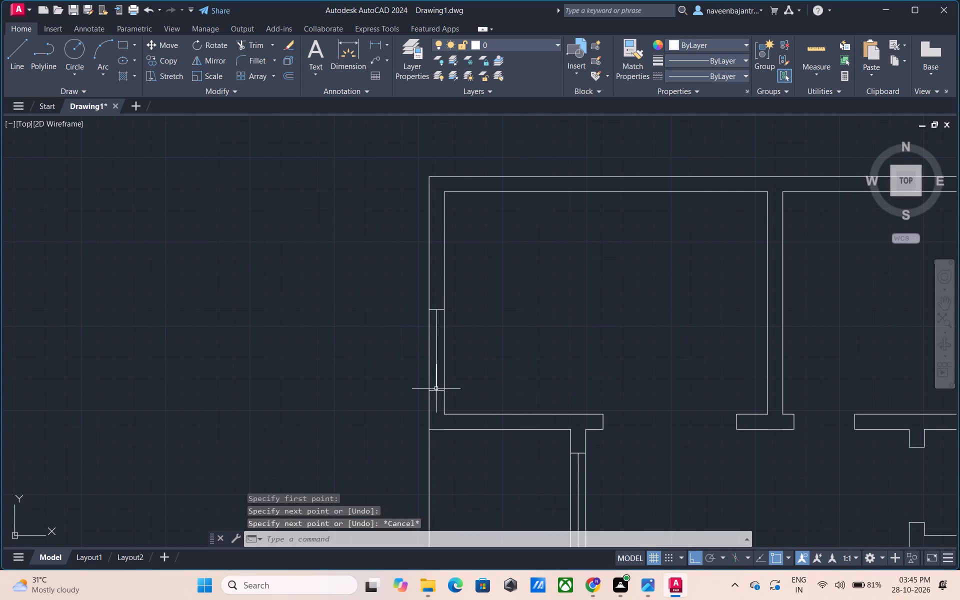
Draw a short vertical line across the upper-left room's top wall near the partition and trim the part outside the wall.
{"action": "scroll", "coordinate": [436, 388], "scroll_direction": "down", "scroll_amount": 1}
{"action": "middle_click_drag", "start_coordinate": [550, 305], "coordinate": [415, 349]}
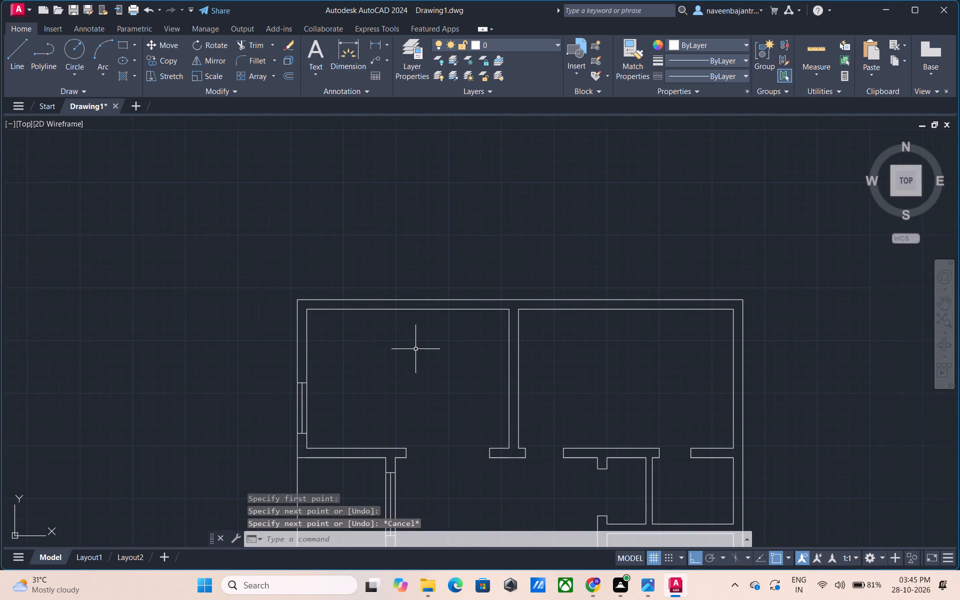
{"action": "key", "text": "Escape"}
{"action": "type", "text": "l"}
{"action": "key", "text": "space"}
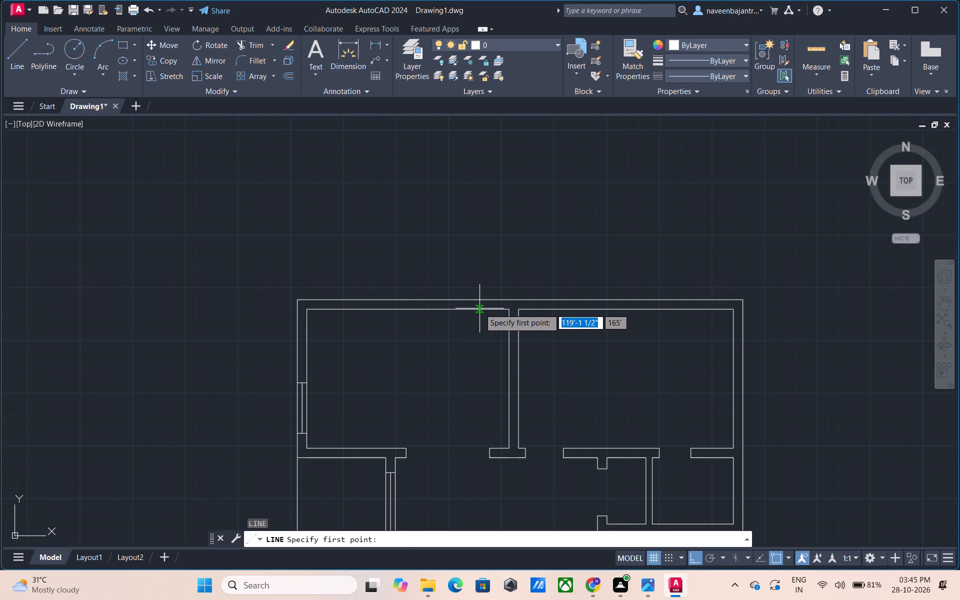
{"action": "left_click", "coordinate": [479, 308]}
{"action": "left_click", "coordinate": [481, 279]}
{"action": "key", "text": "Escape"}
{"action": "type", "text": "tr"}
{"action": "key", "text": "space"}
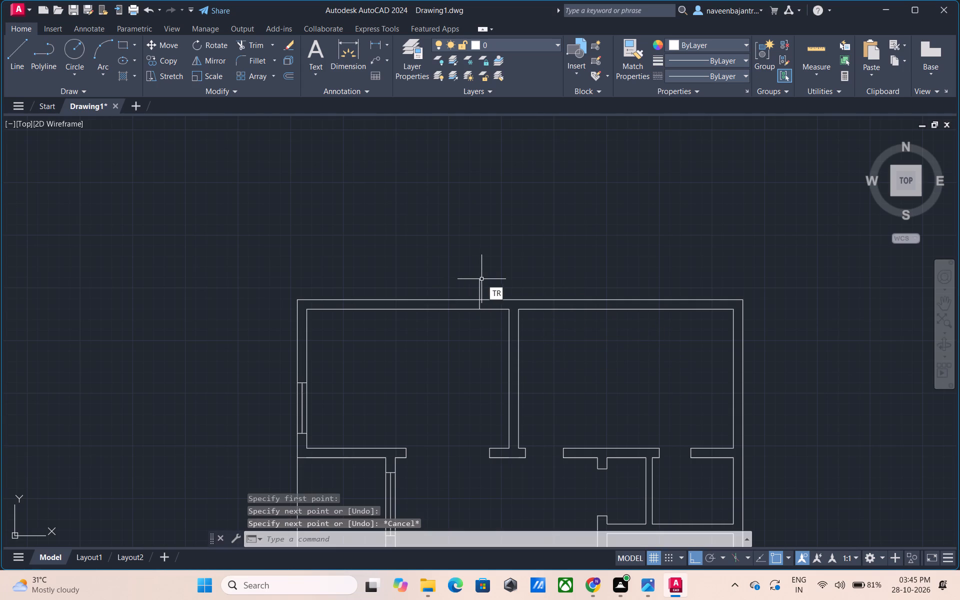
{"action": "left_click", "coordinate": [480, 281]}
{"action": "key", "text": "Escape"}
Offset the short line across the upper-left room's top wall 5' to the left to mark the window's other side.
{"action": "scroll", "coordinate": [475, 312], "scroll_direction": "up", "scroll_amount": 2}
{"action": "key", "text": "Escape"}
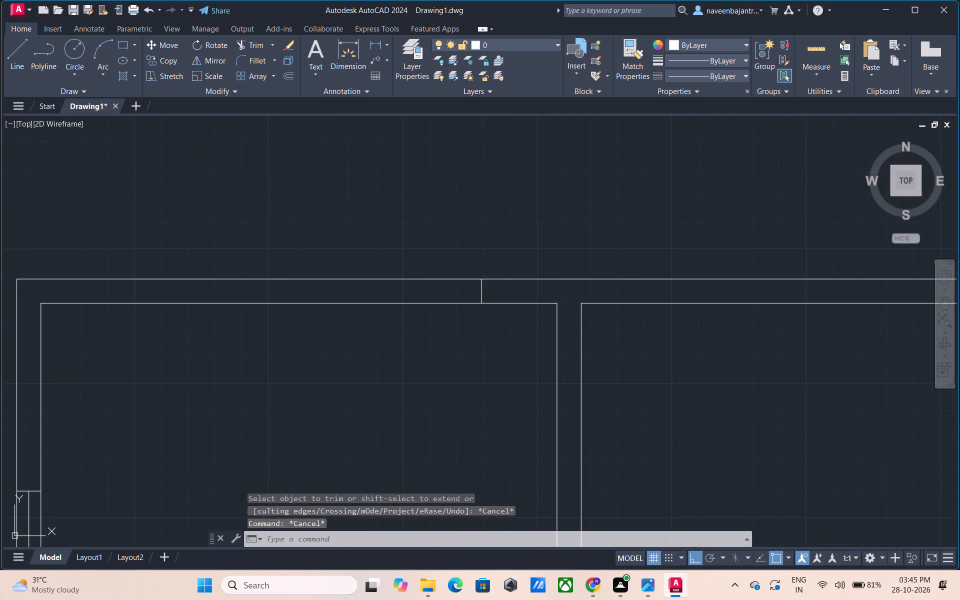
{"action": "type", "text": "o"}
{"action": "key", "text": "space"}
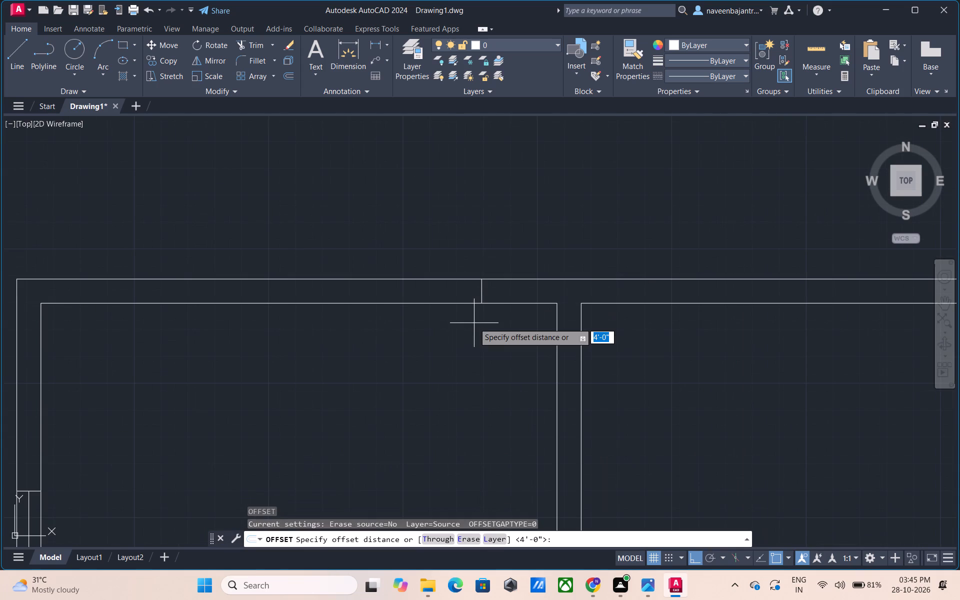
{"action": "type", "text": "5'"}
{"action": "key", "text": "Return"}
{"action": "left_click", "coordinate": [482, 293]}
{"action": "left_click", "coordinate": [452, 293]}
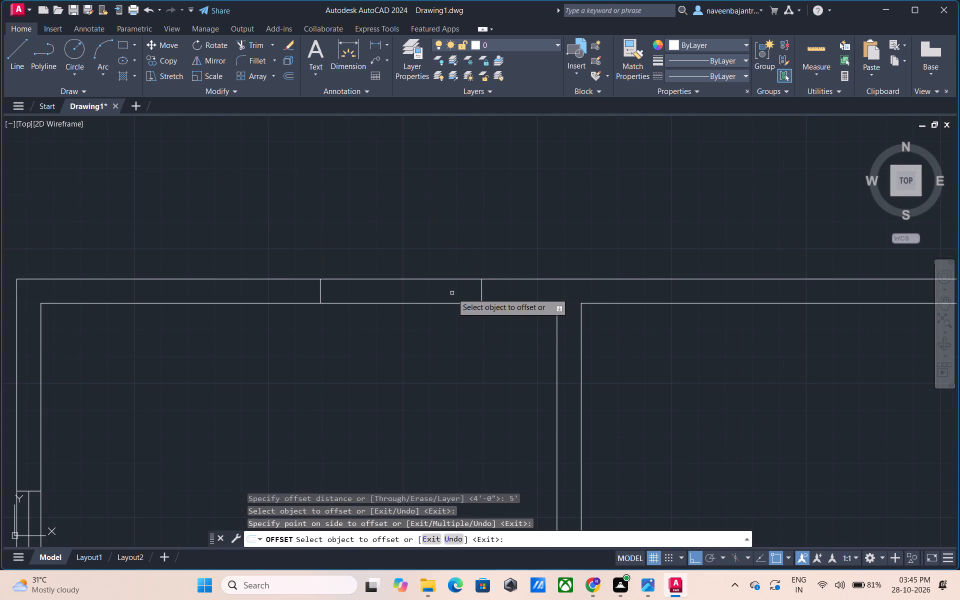
{"action": "key", "text": "Escape"}
Draw a horizontal window line joining the midpoints of the two short lines across the upper-left room's top wall.
{"action": "key", "text": "l"}
{"action": "key", "text": "space"}
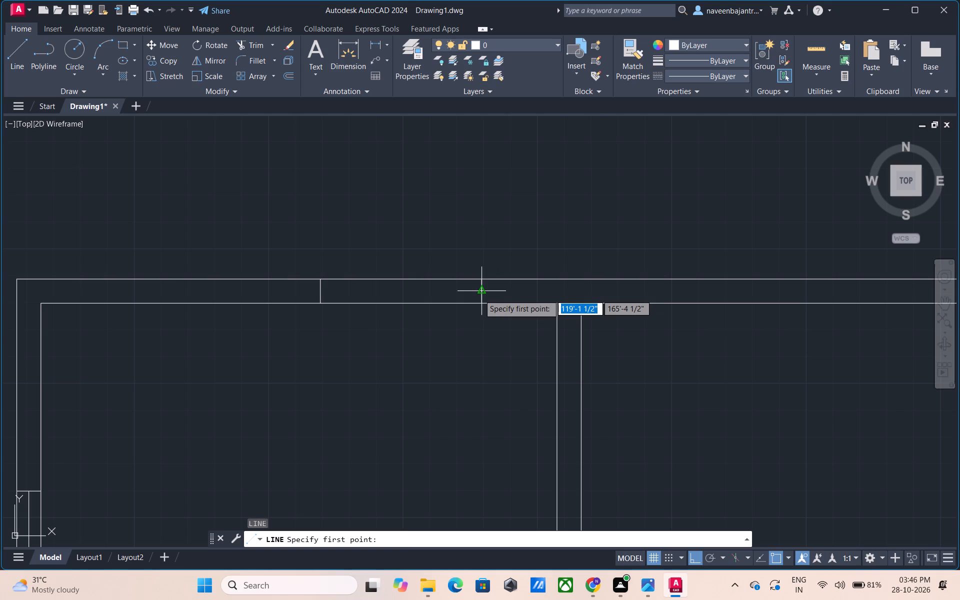
{"action": "left_click", "coordinate": [479, 294]}
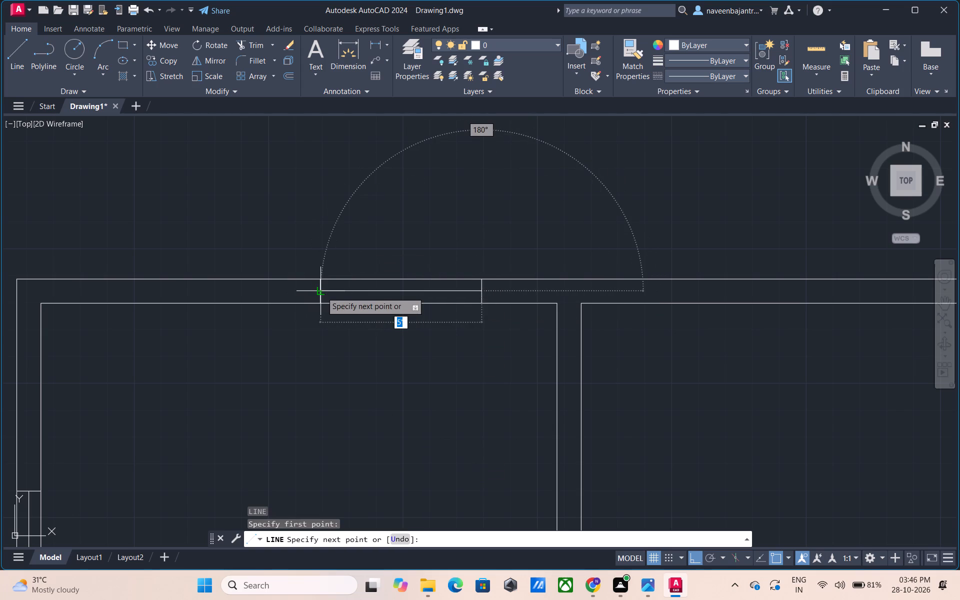
{"action": "left_click", "coordinate": [321, 292]}
{"action": "key", "text": "Escape"}
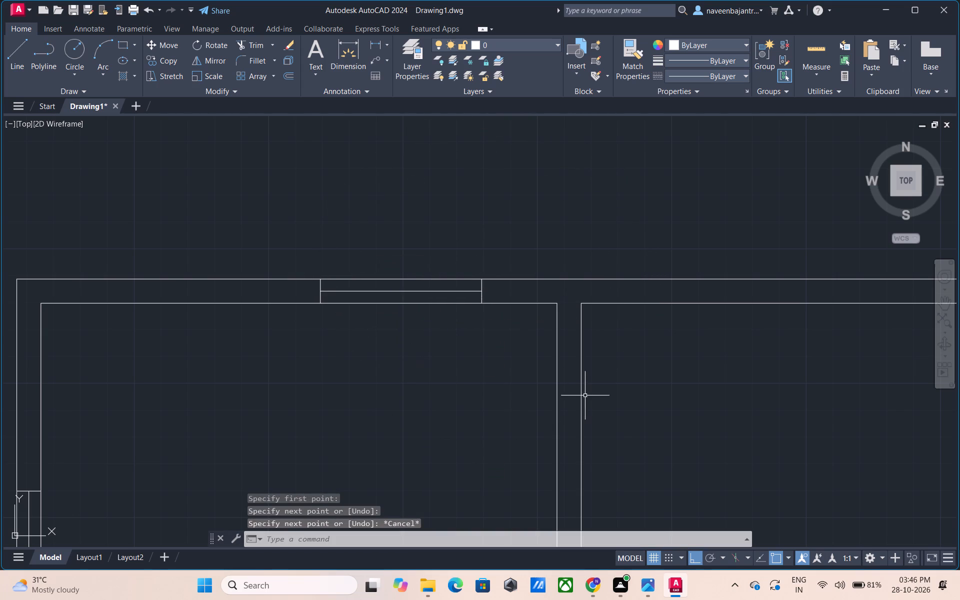
Draw a short vertical line across the upper-right room's top wall near the partition and trim the part outside the wall.
{"action": "middle_click_drag", "start_coordinate": [642, 367], "coordinate": [472, 368]}
{"action": "key", "text": "Escape"}
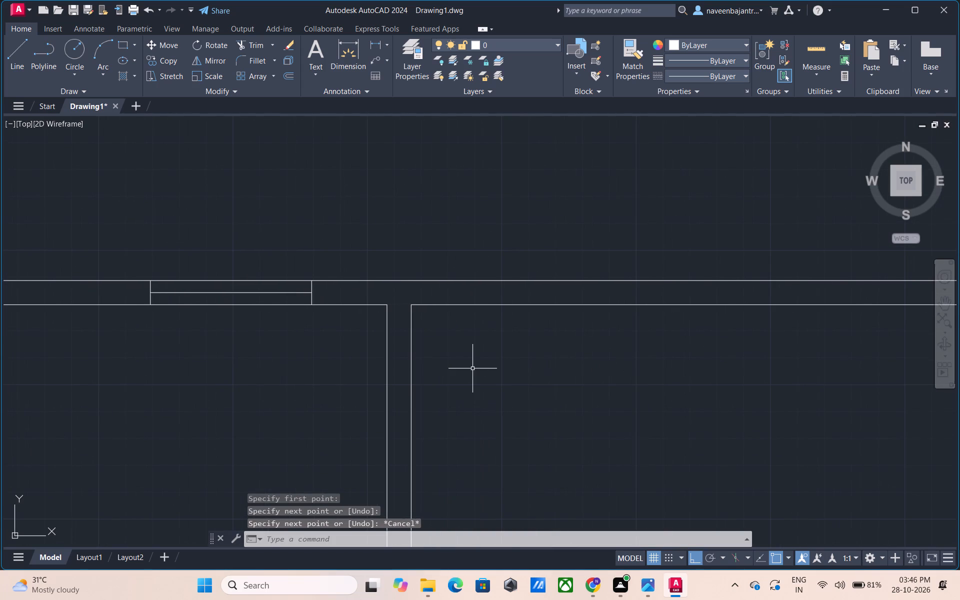
{"action": "type", "text": "l"}
{"action": "key", "text": "space"}
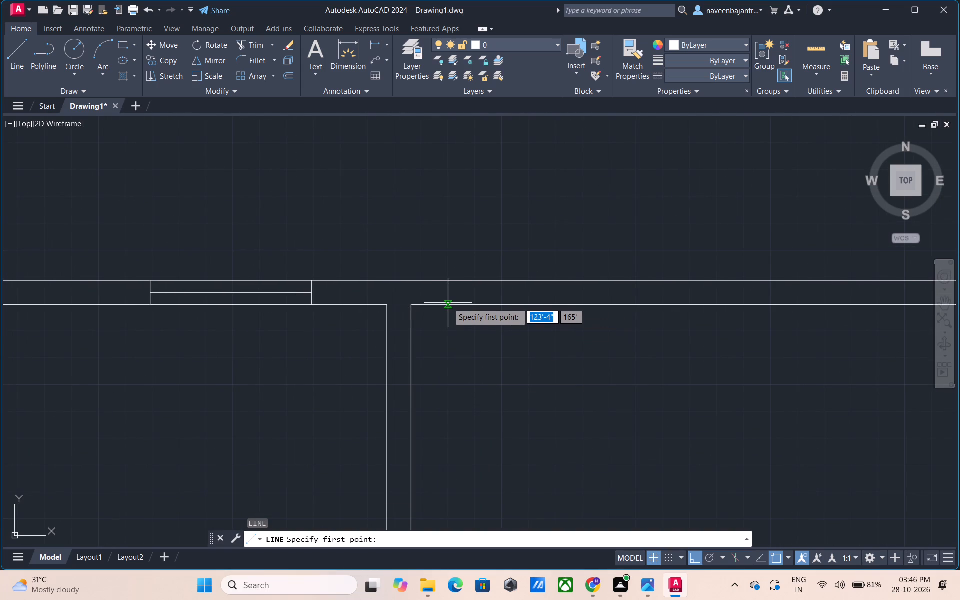
{"action": "left_click", "coordinate": [449, 305]}
{"action": "left_click", "coordinate": [450, 262]}
{"action": "key", "text": "Escape"}
{"action": "type", "text": "tr"}
{"action": "key", "text": "space"}
{"action": "left_click", "coordinate": [450, 262]}
{"action": "key", "text": "Escape"}
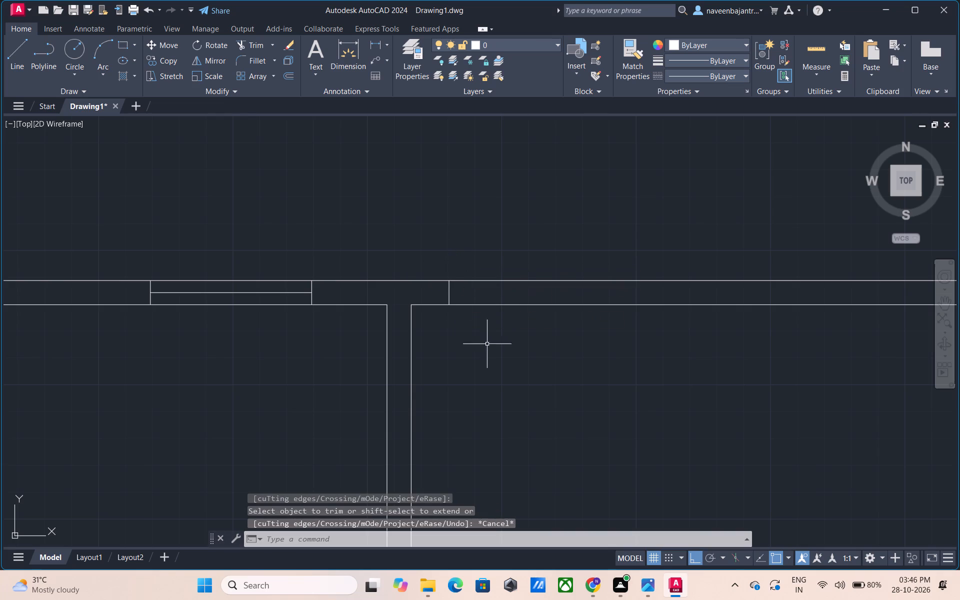
Offset the short line across the upper-right room's top wall 5' to the right to mark the window's other side.
{"action": "key", "text": "o"}
{"action": "key", "text": "space"}
{"action": "type", "text": "5'"}
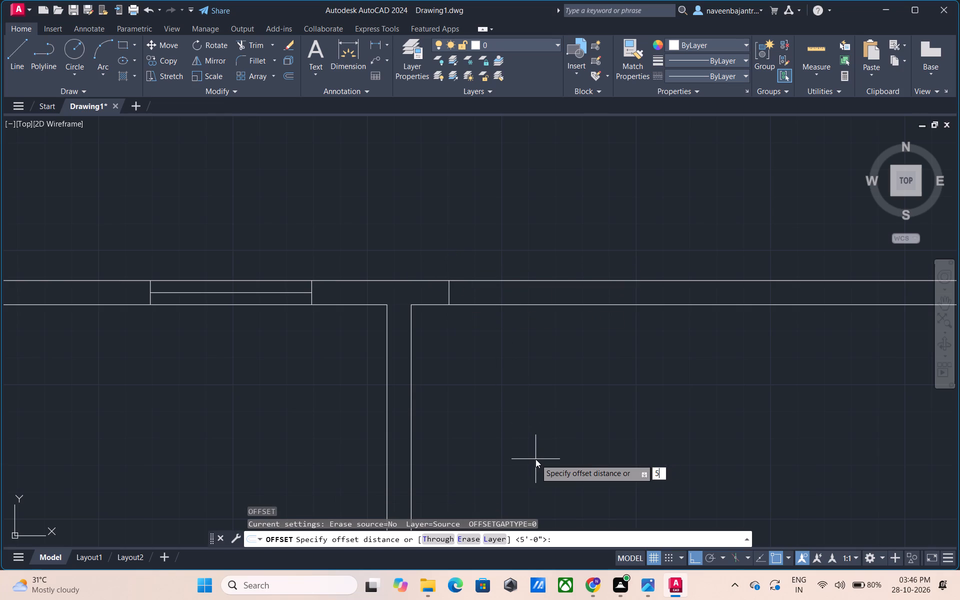
{"action": "key", "text": "Return"}
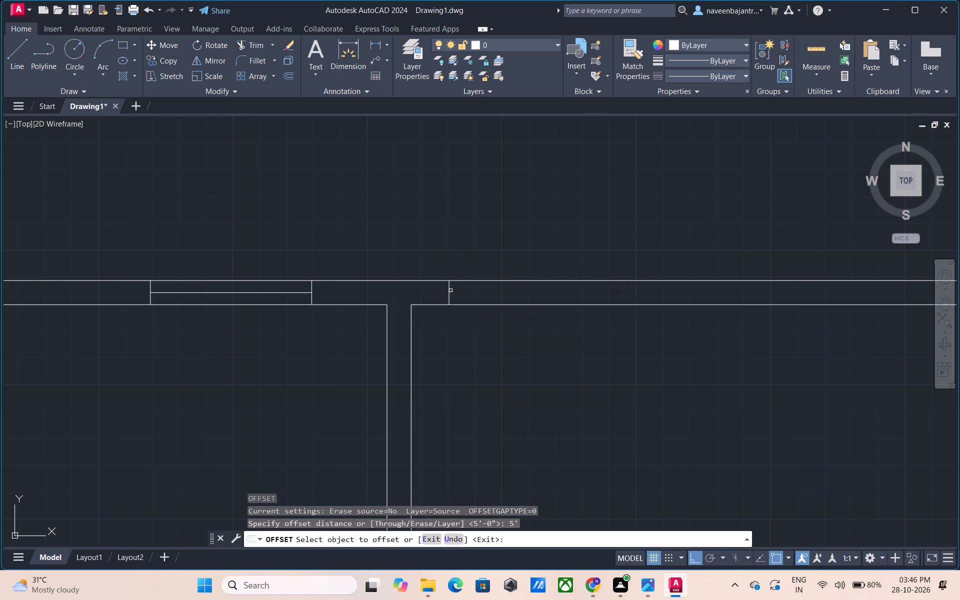
{"action": "left_click", "coordinate": [450, 290]}
{"action": "left_click", "coordinate": [482, 295]}
{"action": "key", "text": "Escape"}
Draw a horizontal window line joining the midpoints of the two short lines across the upper-right room's top wall.
{"action": "type", "text": "l"}
{"action": "key", "text": "space"}
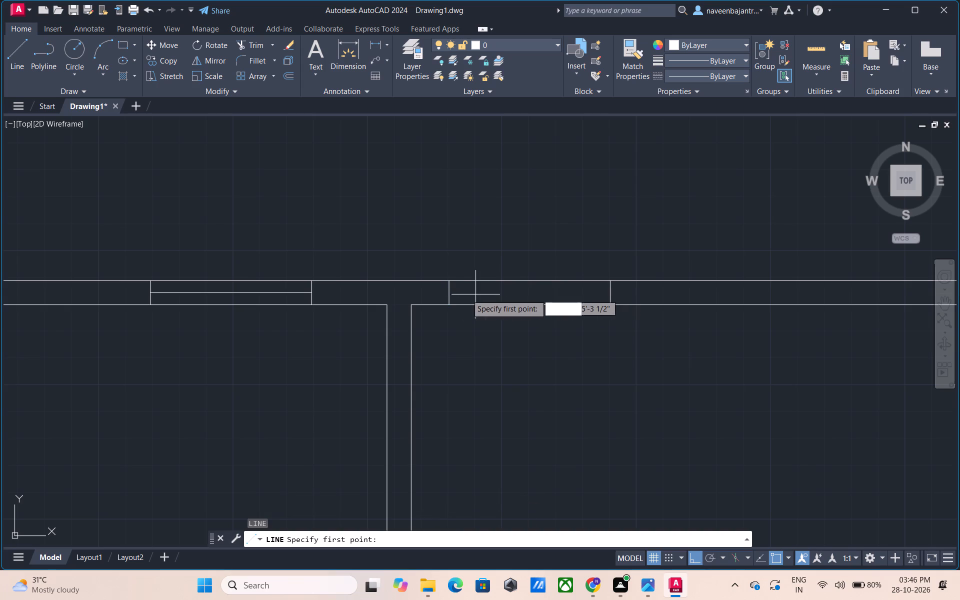
{"action": "left_click", "coordinate": [452, 295]}
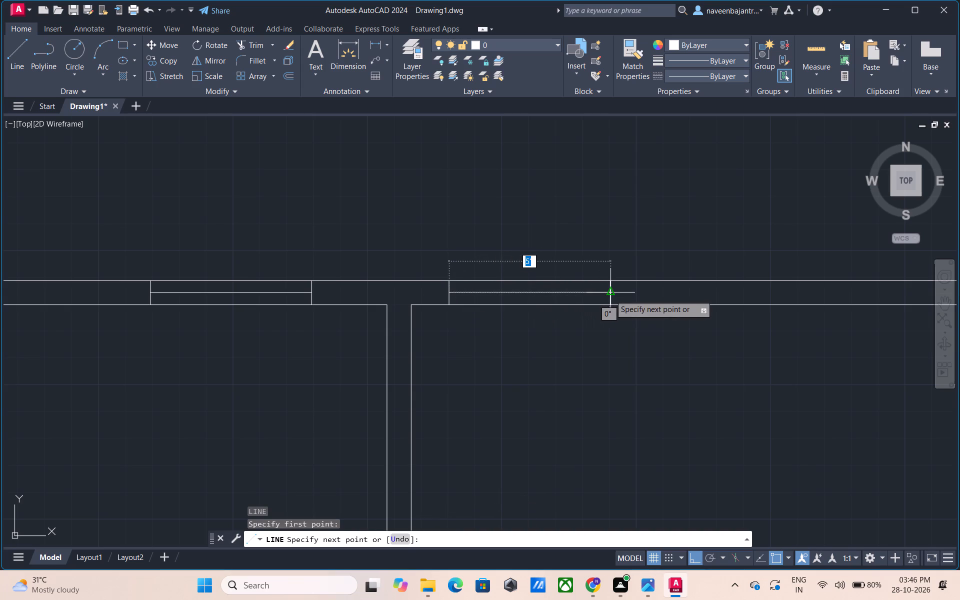
{"action": "left_click", "coordinate": [610, 295]}
{"action": "key", "text": "Escape"}
Draw a short horizontal line across the upper-right room's right wall near its lower corner and trim the part outside the wall.
{"action": "scroll", "coordinate": [610, 295], "scroll_direction": "down", "scroll_amount": 1}
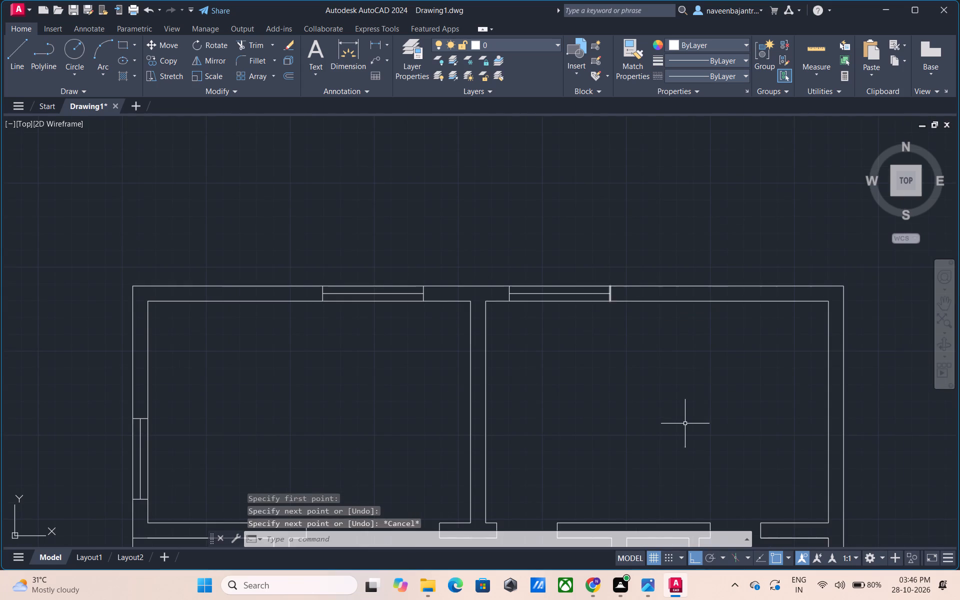
{"action": "middle_click_drag", "start_coordinate": [687, 424], "coordinate": [498, 277]}
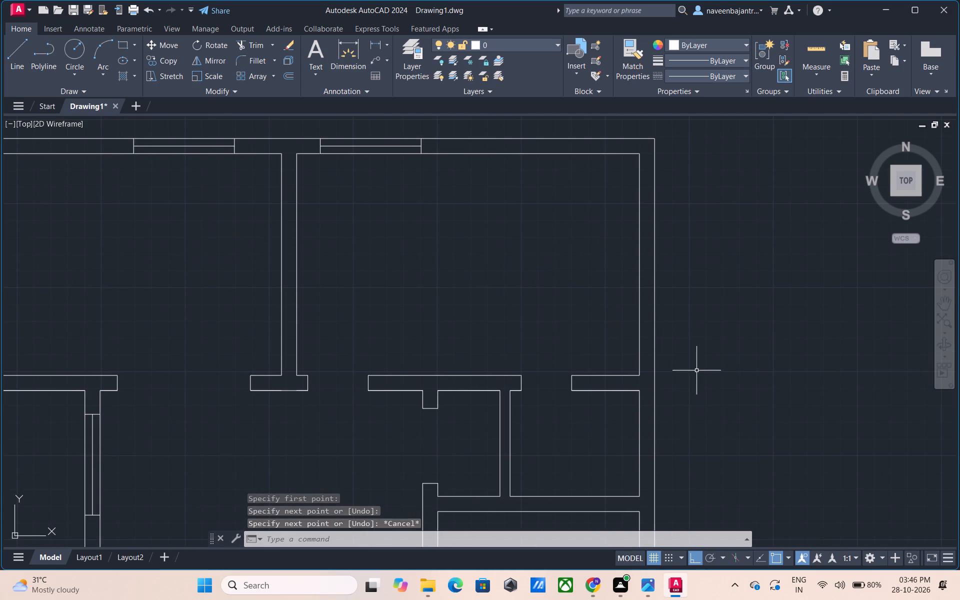
{"action": "key", "text": "Escape"}
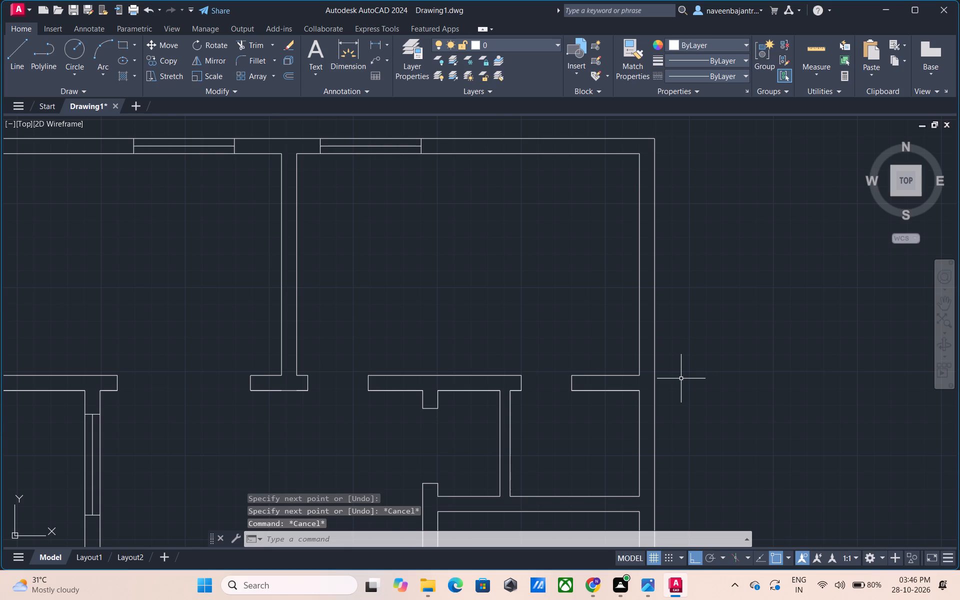
{"action": "scroll", "coordinate": [681, 378], "scroll_direction": "up", "scroll_amount": 1}
{"action": "key", "text": "l"}
{"action": "key", "text": "space"}
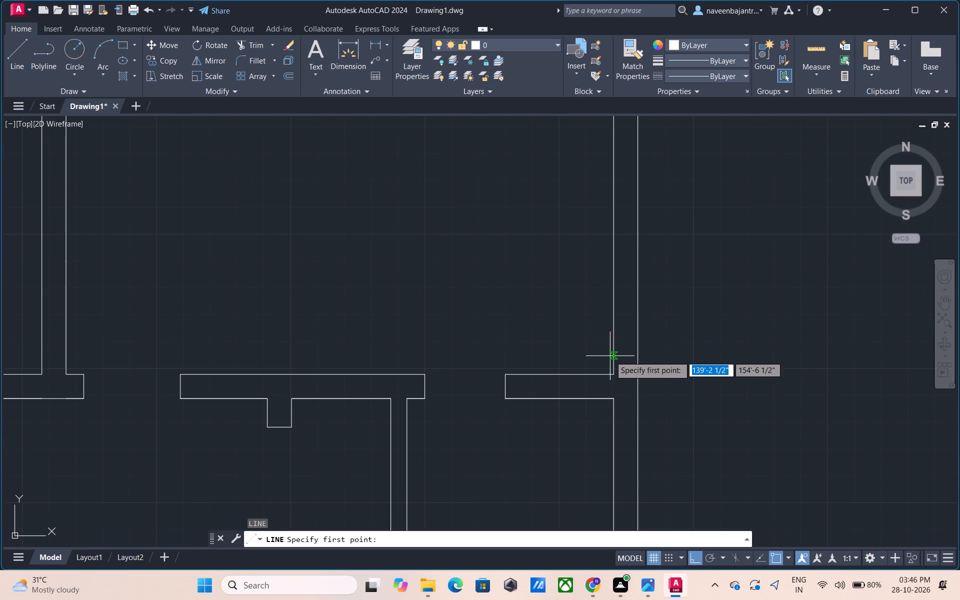
{"action": "left_click", "coordinate": [614, 357]}
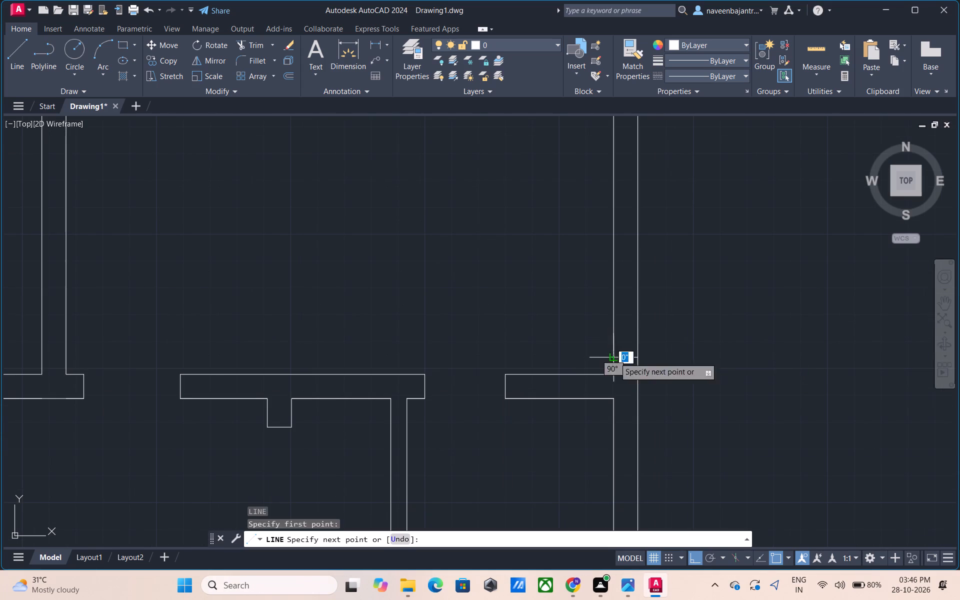
{"action": "left_click", "coordinate": [672, 356]}
{"action": "key", "text": "Escape"}
{"action": "type", "text": "tr"}
{"action": "key", "text": "space"}
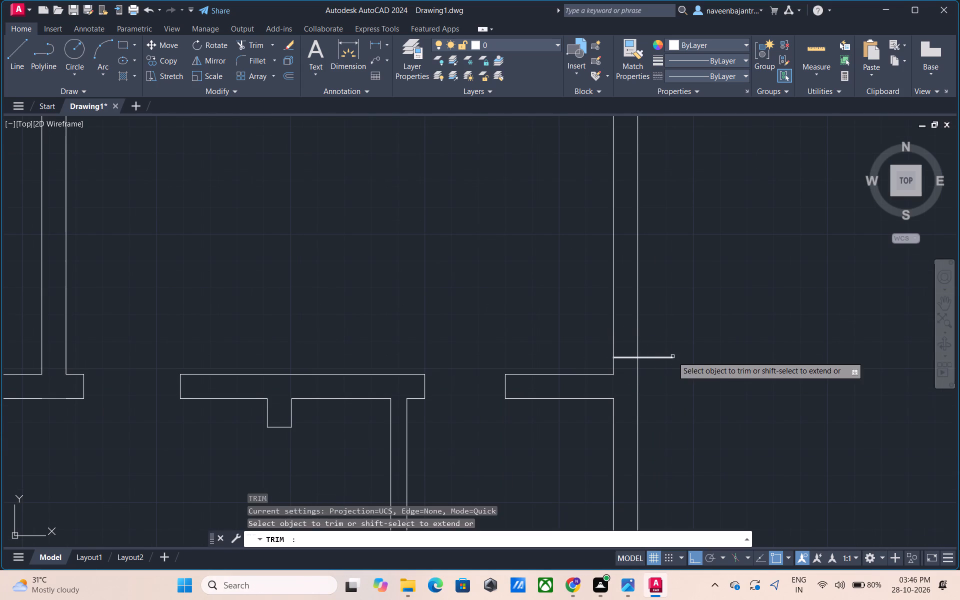
{"action": "left_click", "coordinate": [651, 359]}
{"action": "left_click", "coordinate": [650, 355]}
{"action": "key", "text": "Escape"}
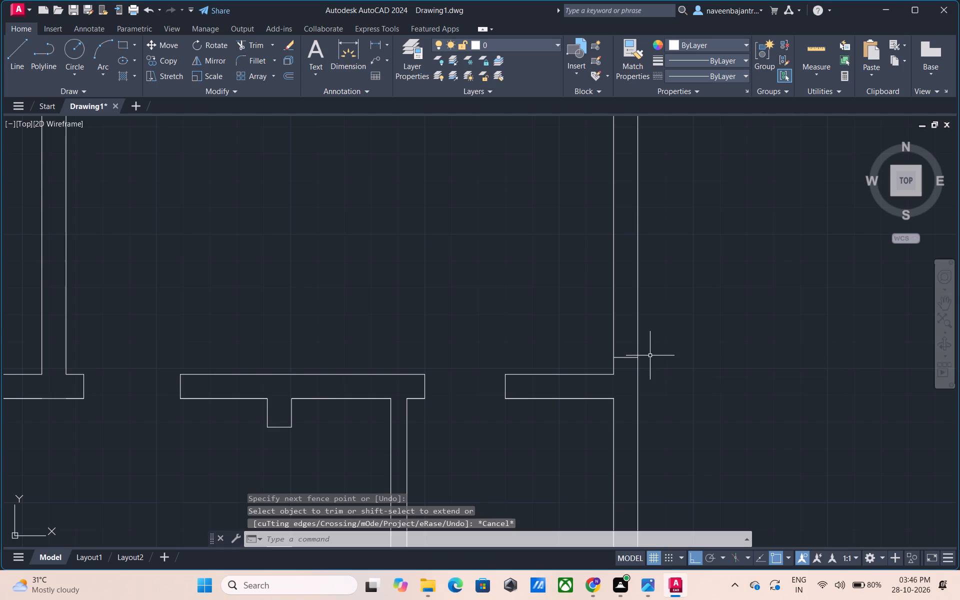
Offset the short line across the upper-right room's right wall 5' upward to mark the window's other side.
{"action": "type", "text": "o"}
{"action": "key", "text": "space"}
{"action": "type", "text": "5'"}
{"action": "key", "text": "Return"}
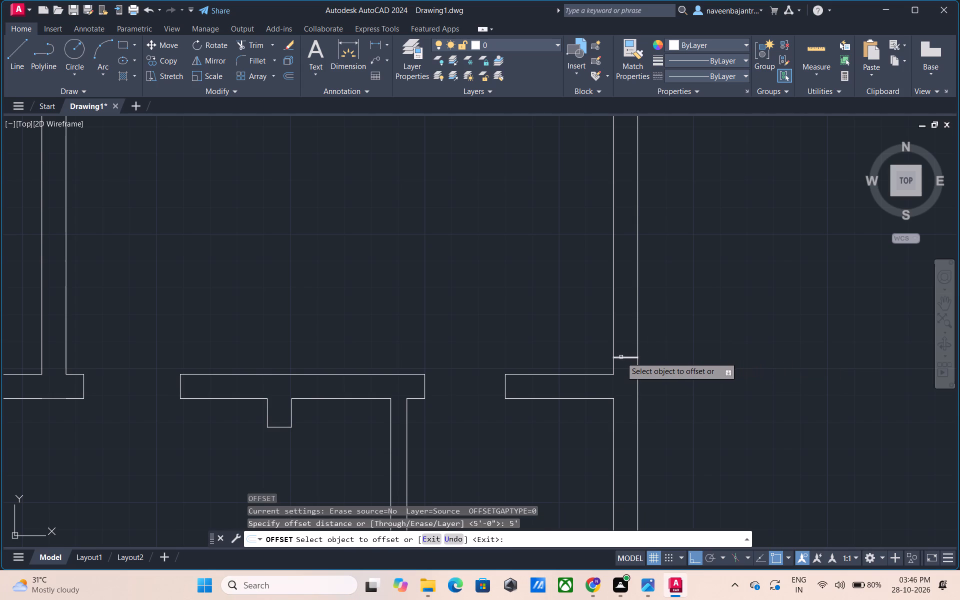
{"action": "left_click", "coordinate": [622, 357]}
{"action": "left_click", "coordinate": [623, 330]}
{"action": "key", "text": "Escape"}
Draw a vertical window line joining the midpoints of the two short lines across the upper-right room's right wall.
{"action": "type", "text": "l"}
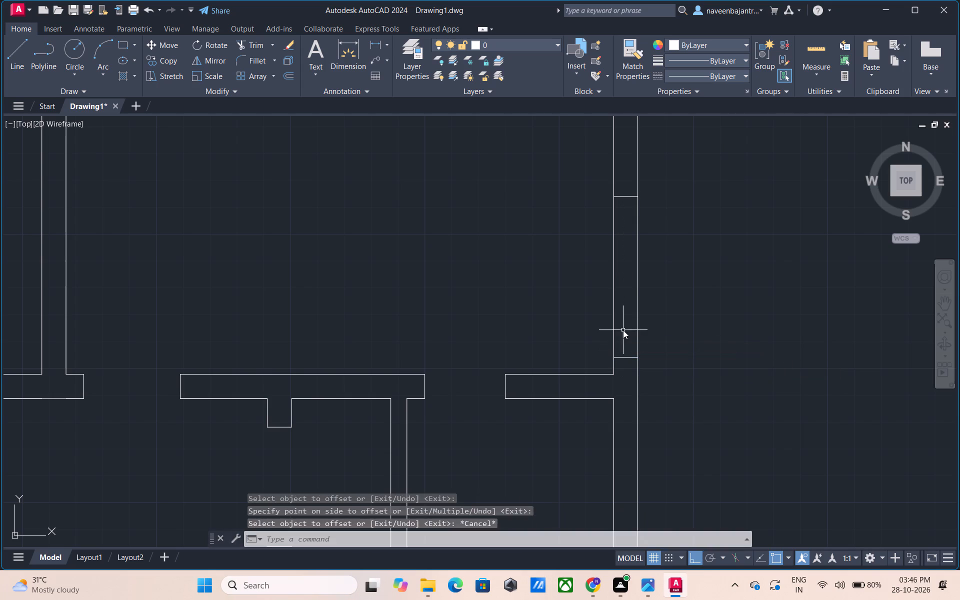
{"action": "key", "text": "space"}
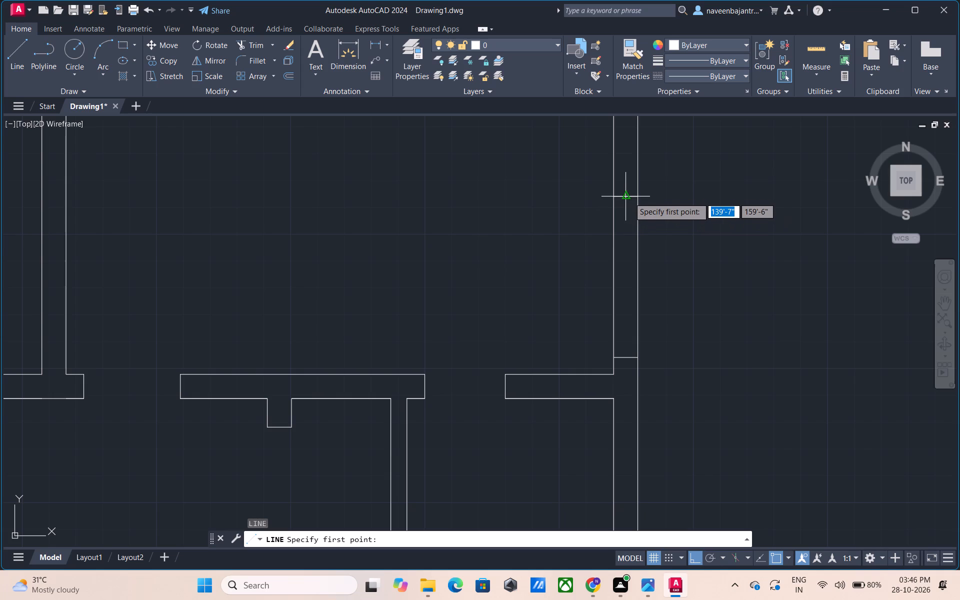
{"action": "left_click", "coordinate": [628, 196]}
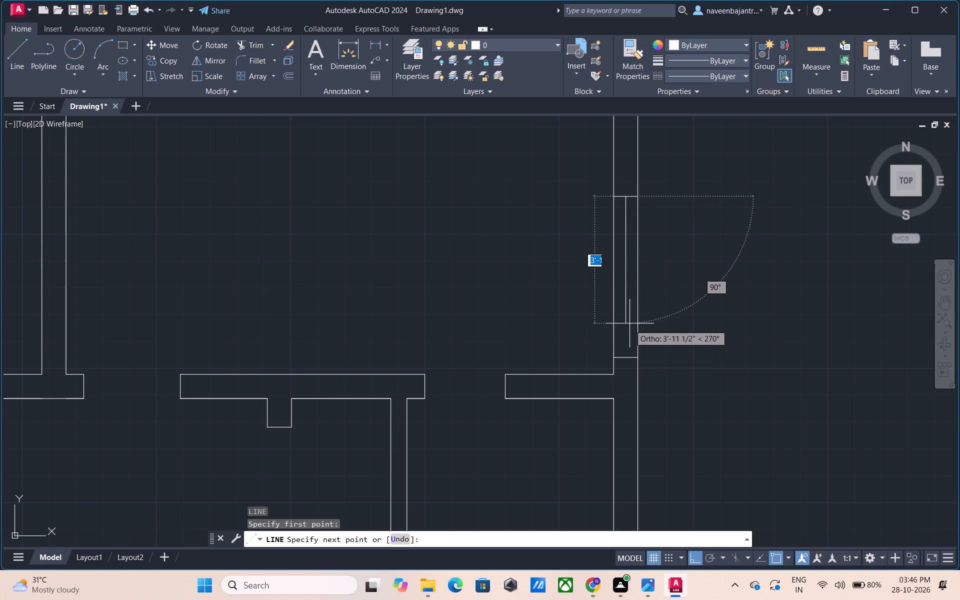
{"action": "left_click", "coordinate": [627, 359]}
{"action": "key", "text": "Escape"}
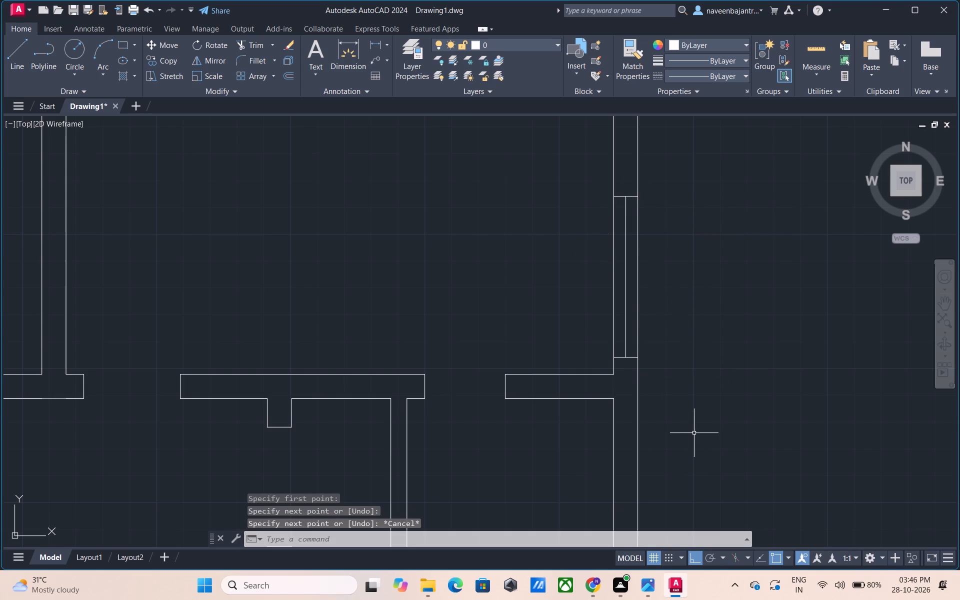
Draw a short horizontal line across the right wall of the small room below, near its lower corner, and trim the part outside.
{"action": "middle_click_drag", "start_coordinate": [694, 433], "coordinate": [676, 311]}
{"action": "key", "text": "Escape"}
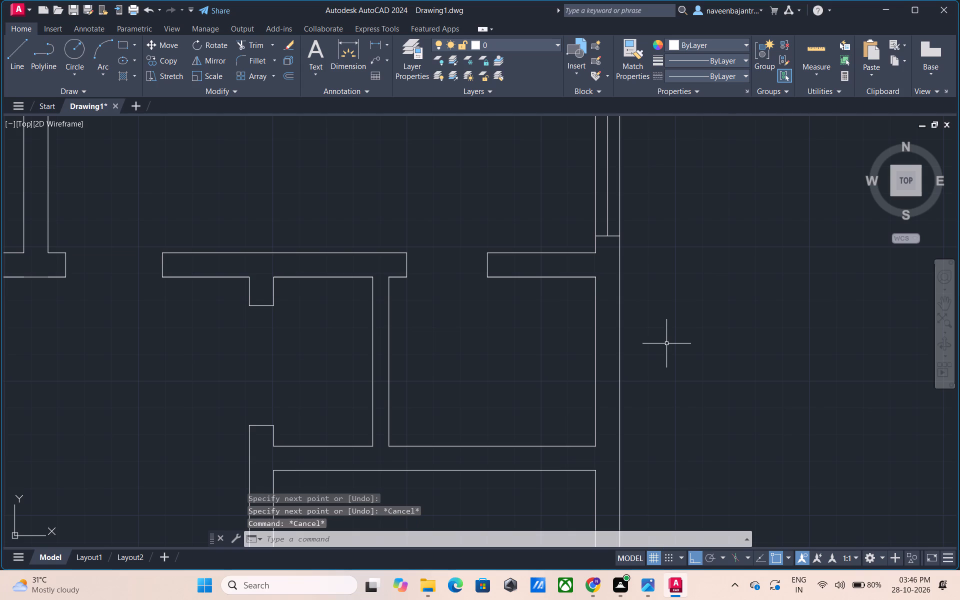
{"action": "type", "text": "l"}
{"action": "key", "text": "space"}
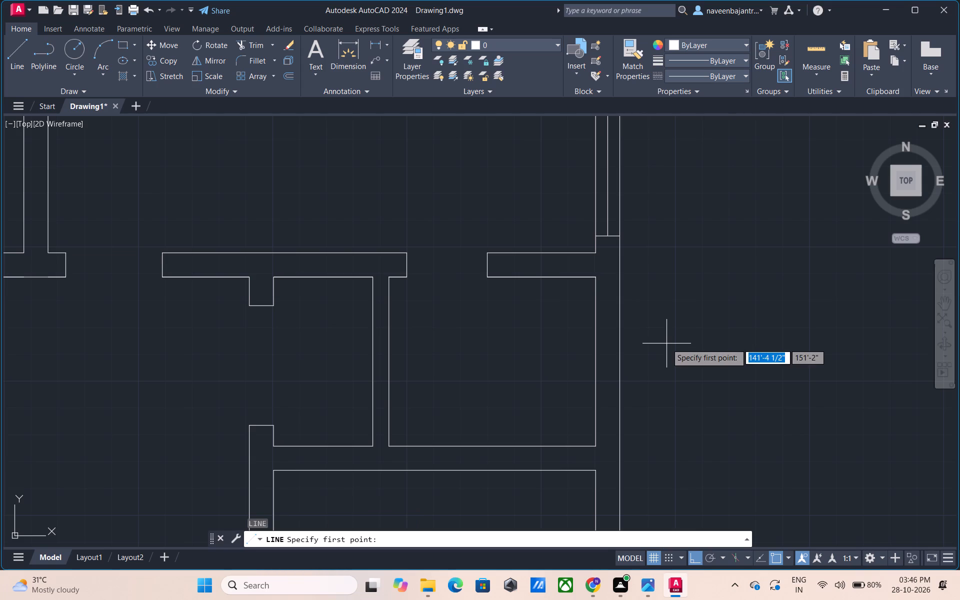
{"action": "left_click", "coordinate": [596, 420]}
{"action": "left_click", "coordinate": [669, 418]}
{"action": "key", "text": "Escape"}
{"action": "type", "text": "tr"}
{"action": "key", "text": "space"}
{"action": "left_click", "coordinate": [640, 418]}
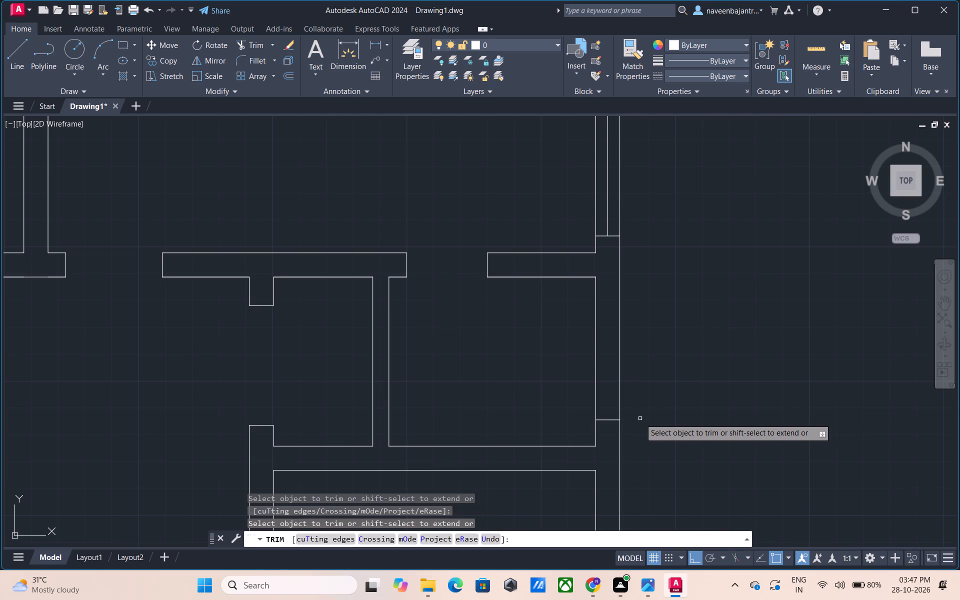
{"action": "key", "text": "Escape"}
Offset the short line across the small room's right wall 3' upward to mark the window's other side.
{"action": "type", "text": "o 3'"}
{"action": "key", "text": "Return"}
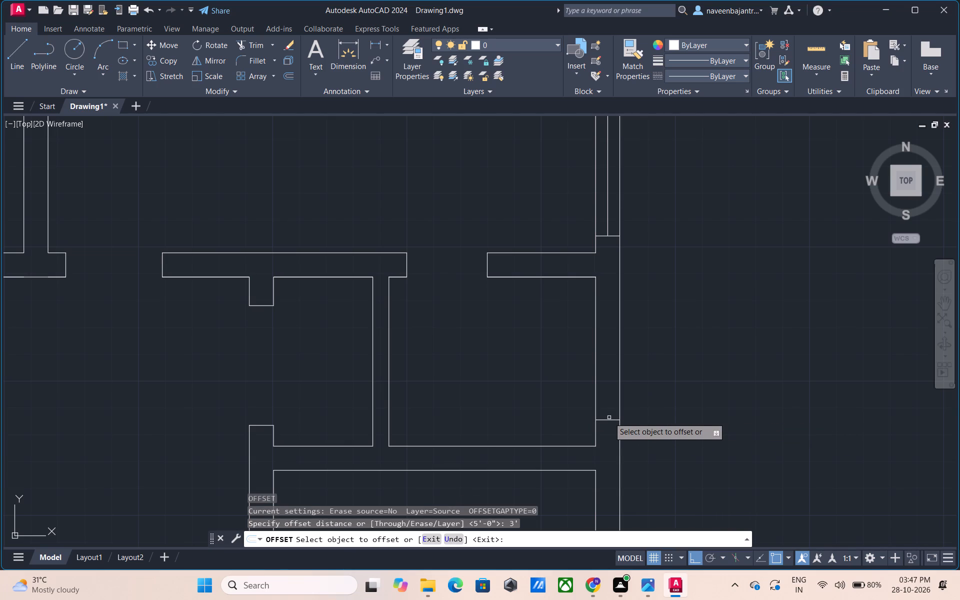
{"action": "left_click", "coordinate": [608, 419]}
{"action": "left_click", "coordinate": [605, 396]}
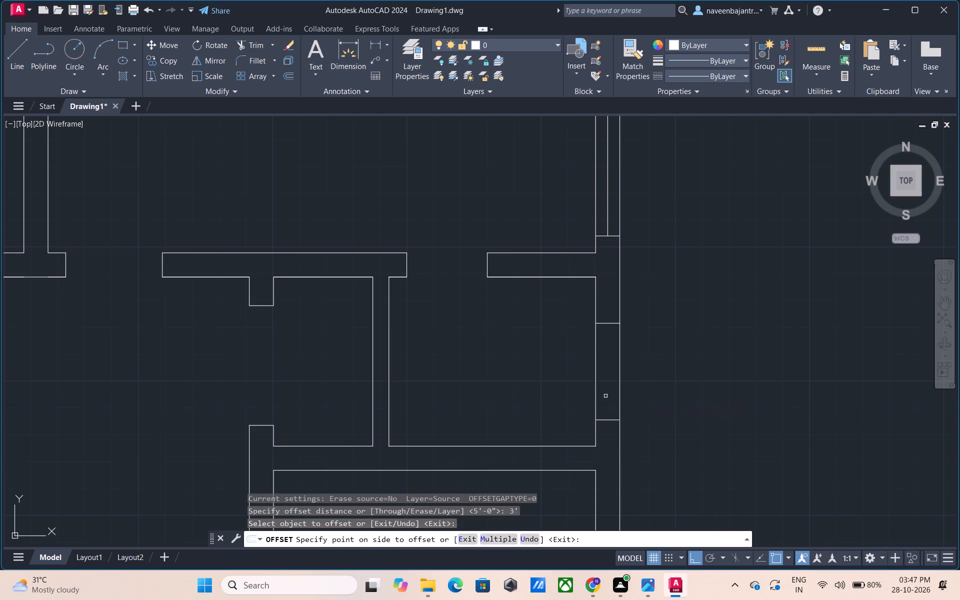
{"action": "key", "text": "Escape"}
Draw a vertical window line joining the midpoints of the two short lines across the small room's right wall.
{"action": "type", "text": "l"}
{"action": "key", "text": "space"}
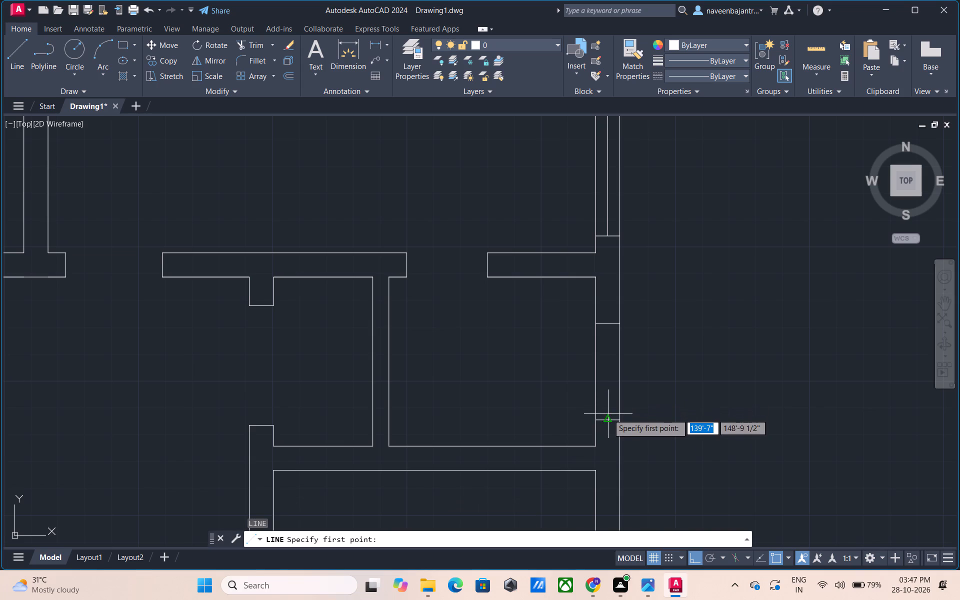
{"action": "left_click", "coordinate": [608, 417]}
{"action": "left_click", "coordinate": [610, 321]}
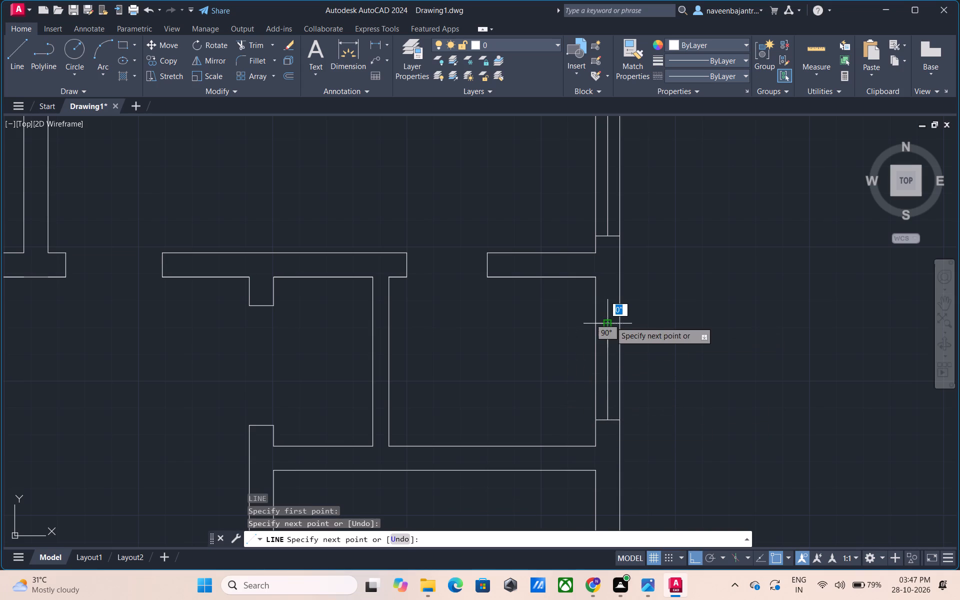
{"action": "key", "text": "Escape"}
Draw a short horizontal line across the lower-right room's right wall near its lower corner and trim the part outside the wall.
{"action": "scroll", "coordinate": [787, 370], "scroll_direction": "down", "scroll_amount": 1}
{"action": "scroll", "coordinate": [769, 422], "scroll_direction": "down", "scroll_amount": 1}
{"action": "middle_click_drag", "start_coordinate": [757, 415], "coordinate": [671, 206]}
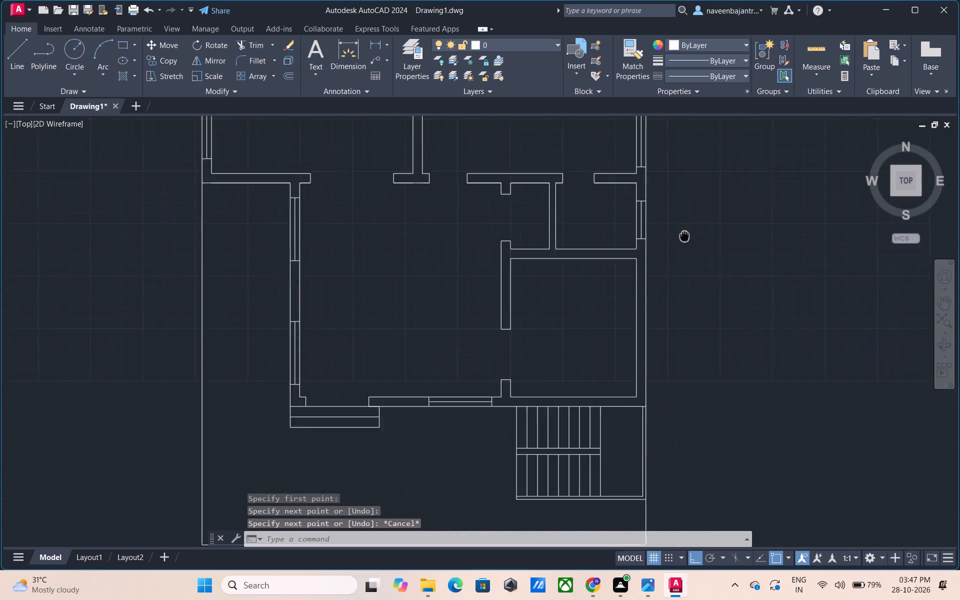
{"action": "middle_click_drag", "start_coordinate": [671, 206], "coordinate": [667, 198]}
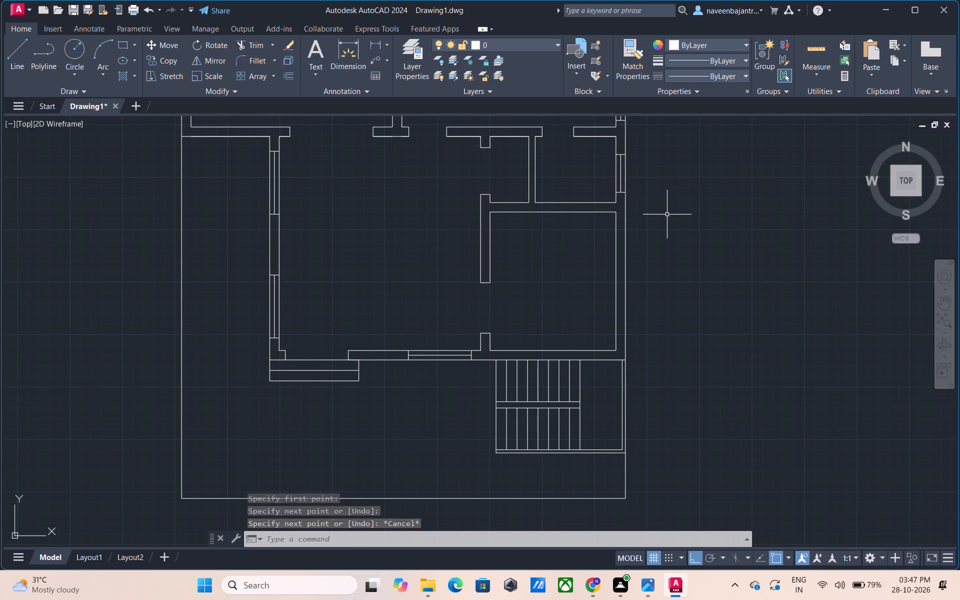
{"action": "scroll", "coordinate": [665, 223], "scroll_direction": "up", "scroll_amount": 1}
{"action": "key", "text": "Escape"}
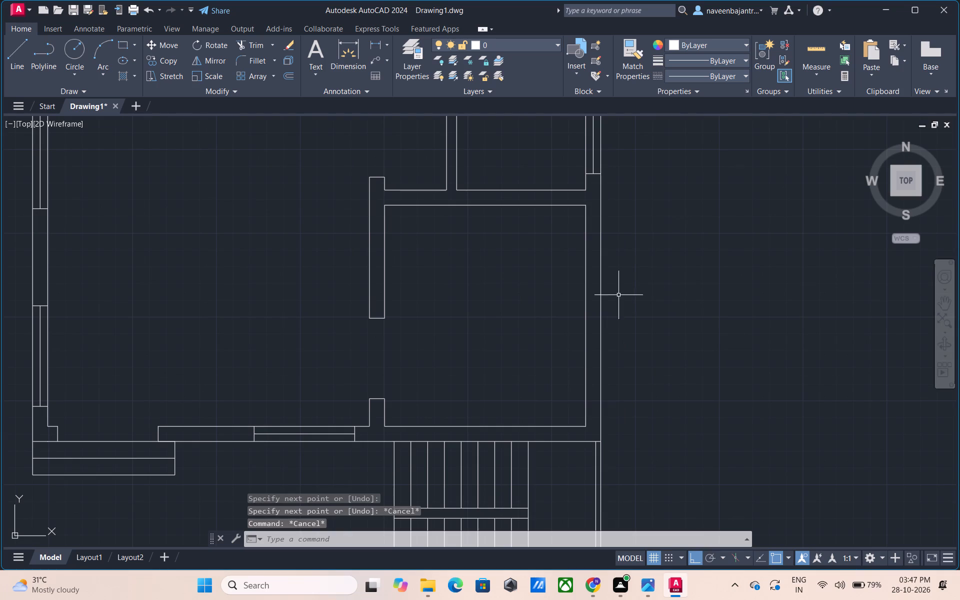
{"action": "key", "text": "l"}
{"action": "key", "text": "space"}
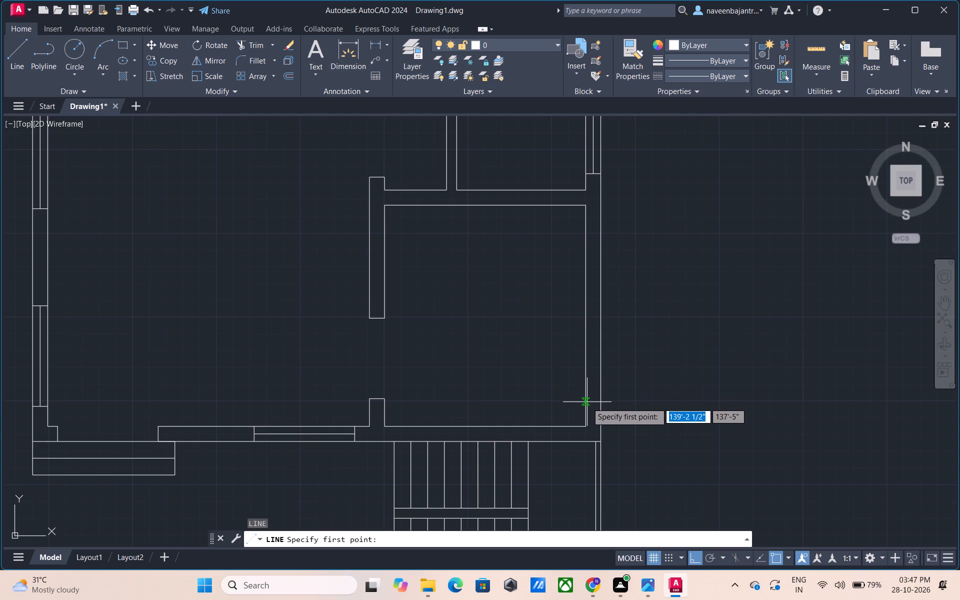
{"action": "left_click", "coordinate": [585, 400]}
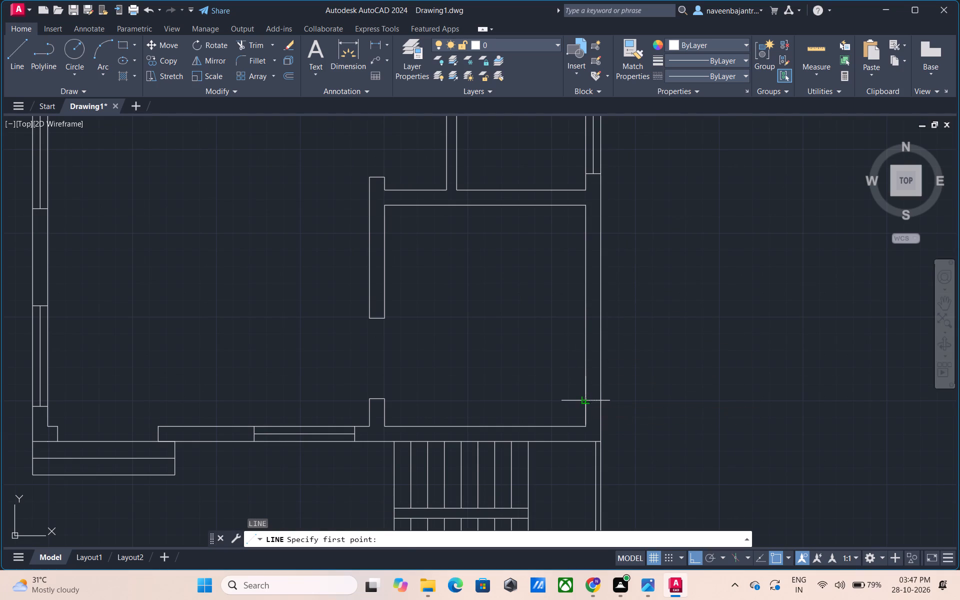
{"action": "left_click", "coordinate": [638, 392]}
{"action": "key", "text": "Escape"}
{"action": "type", "text": "tr"}
{"action": "key", "text": "space"}
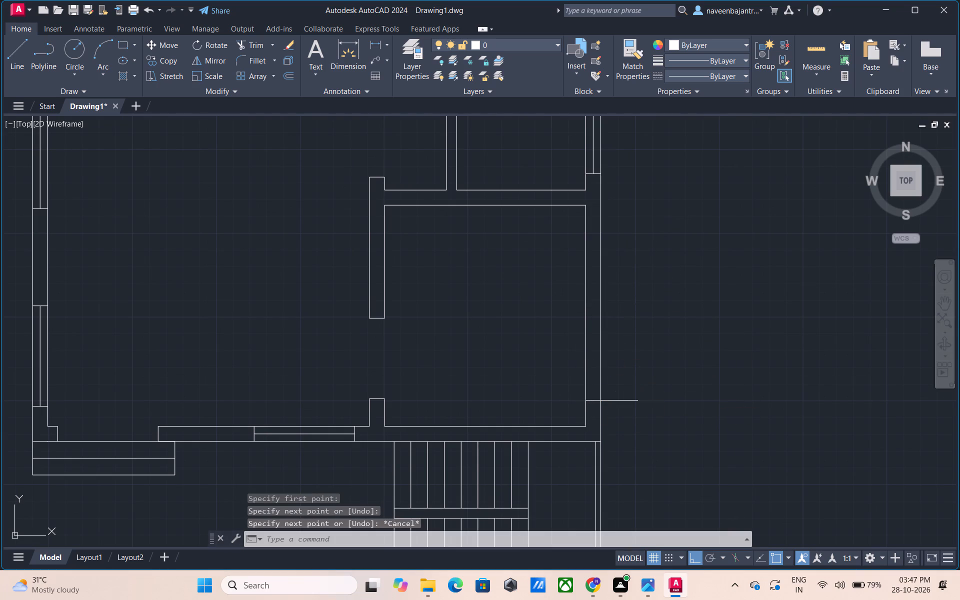
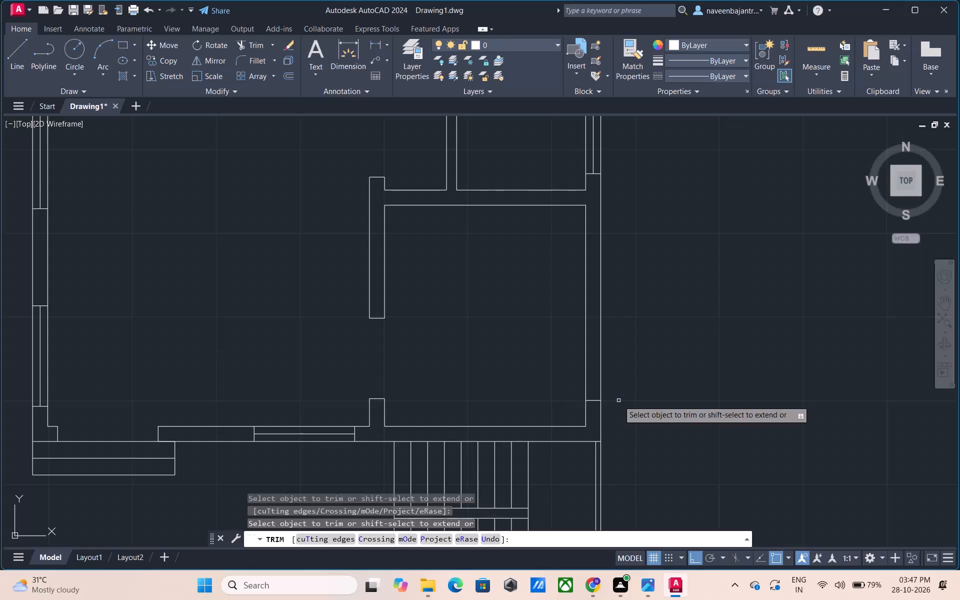
Offset the short line across the lower-right room's right wall 5' upward to mark the window's other side.
{"action": "key", "text": "Escape"}
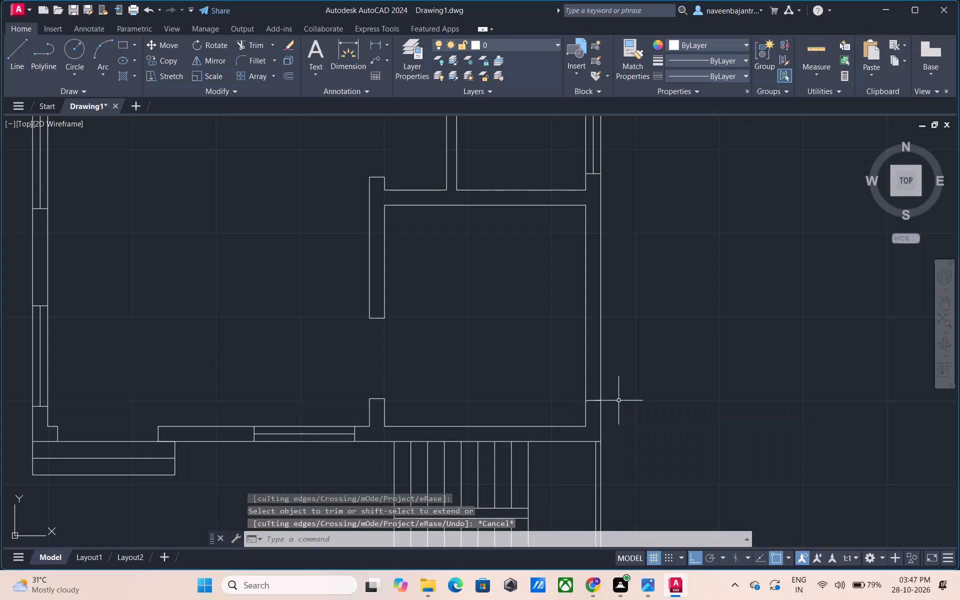
{"action": "type", "text": "o 5'"}
{"action": "key", "text": "Return"}
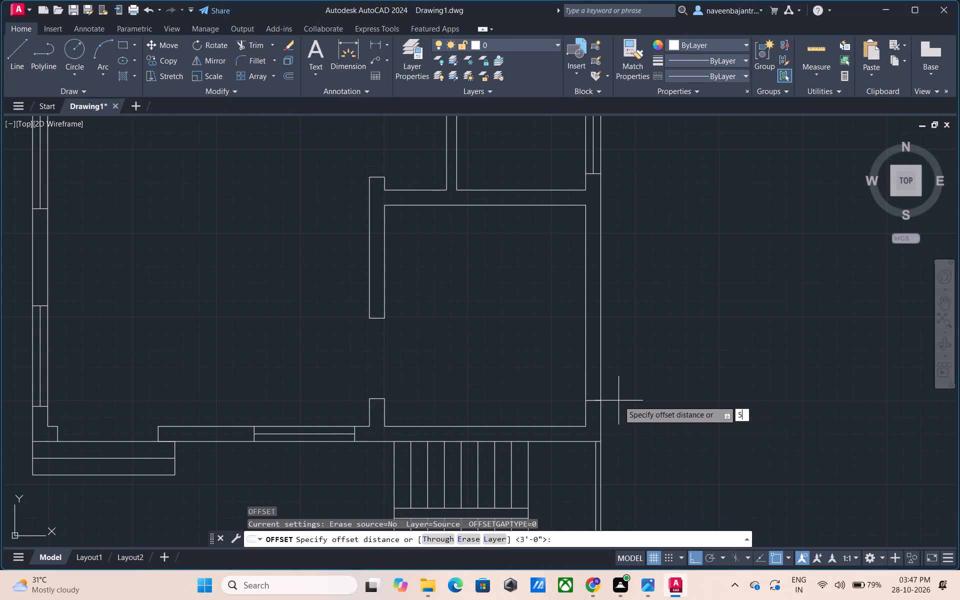
{"action": "left_click", "coordinate": [592, 400]}
{"action": "left_click", "coordinate": [589, 368]}
{"action": "key", "text": "Escape"}
Draw a vertical window line joining the midpoints of the two short lines across the lower-right room's right wall.
{"action": "type", "text": "l"}
{"action": "key", "text": "space"}
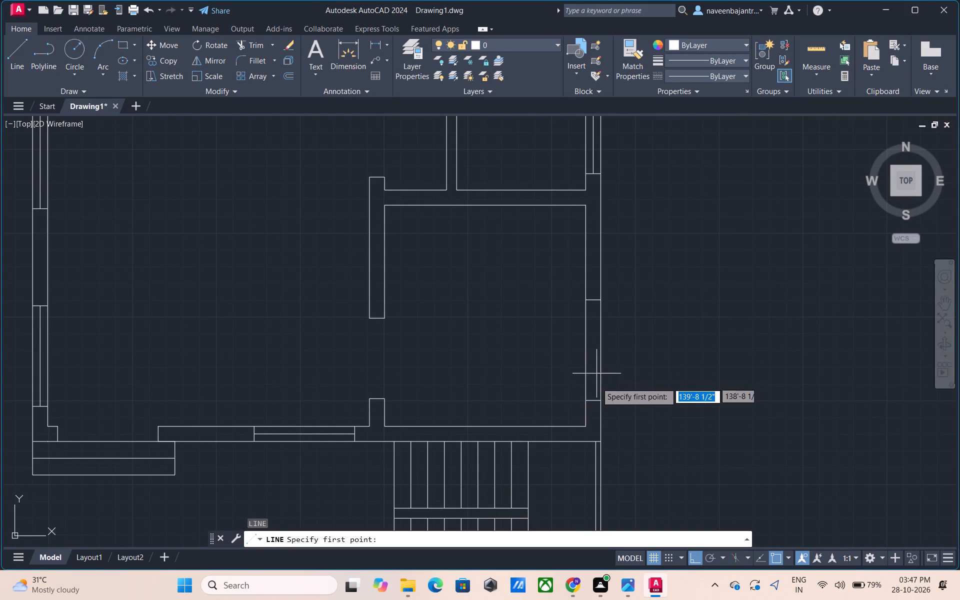
{"action": "left_click", "coordinate": [593, 398]}
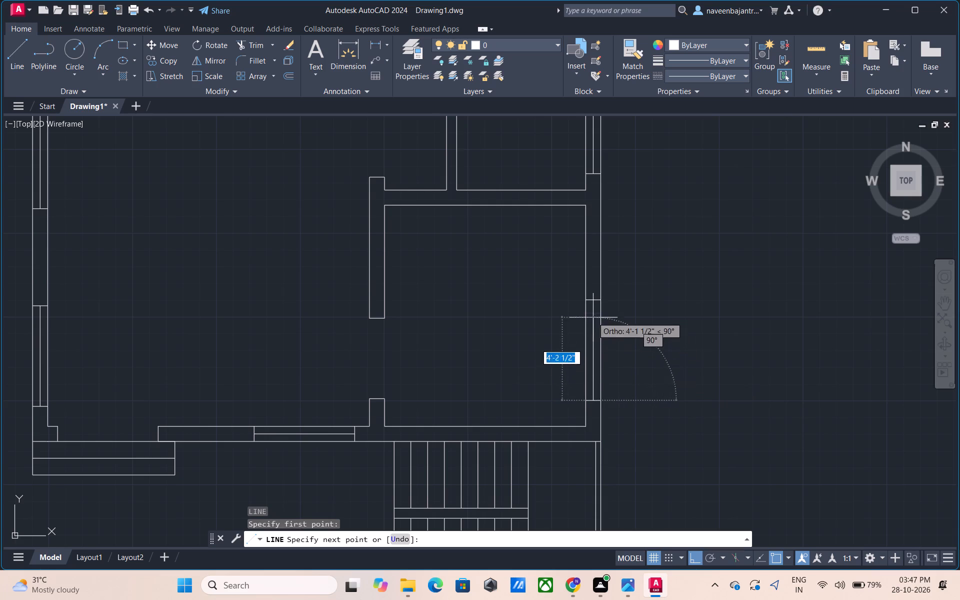
{"action": "left_click", "coordinate": [591, 299]}
{"action": "key", "text": "Escape"}
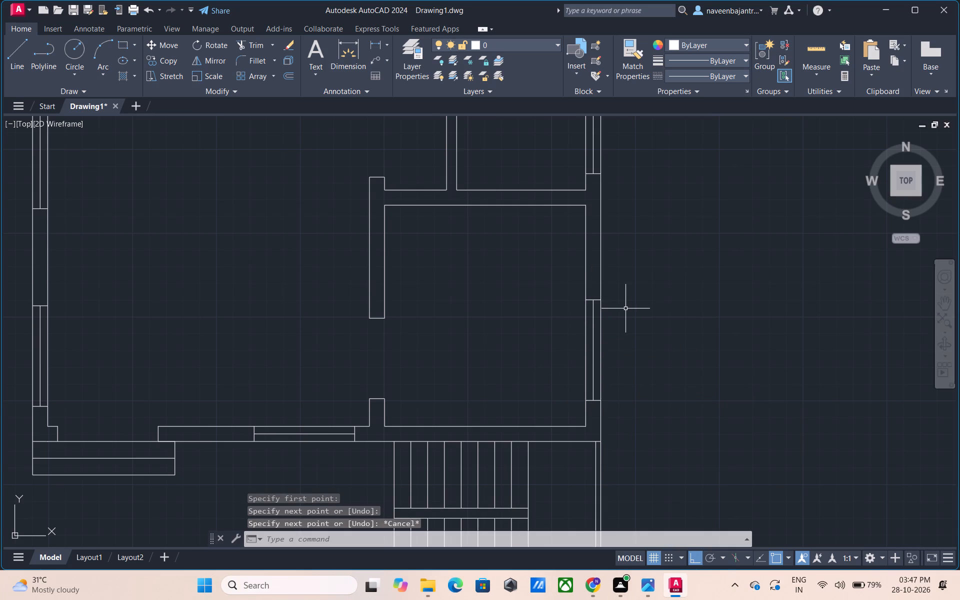
Dimension the upper-left room's inner width, placing the dimension line just below its top wall.
{"action": "scroll", "coordinate": [625, 308], "scroll_direction": "down", "scroll_amount": 1}
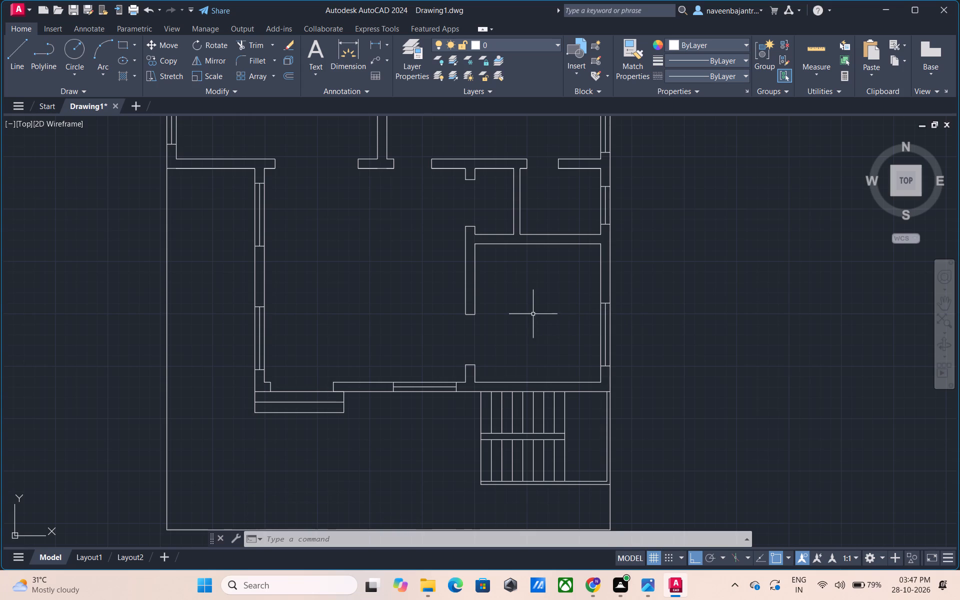
{"action": "middle_click_drag", "start_coordinate": [529, 311], "coordinate": [602, 433]}
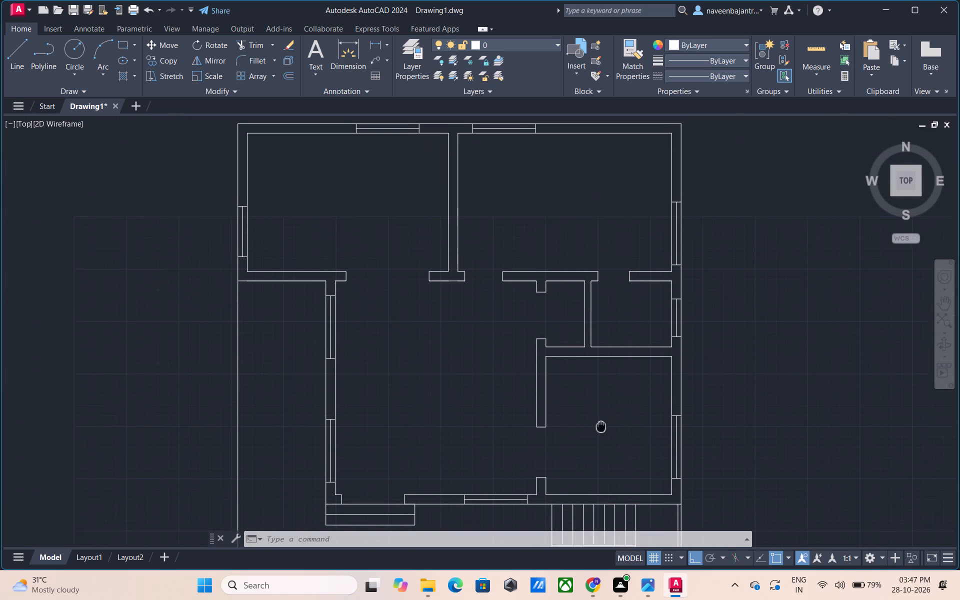
{"action": "middle_click_drag", "start_coordinate": [602, 433], "coordinate": [604, 442]}
{"action": "middle_click_drag", "start_coordinate": [334, 174], "coordinate": [333, 179]}
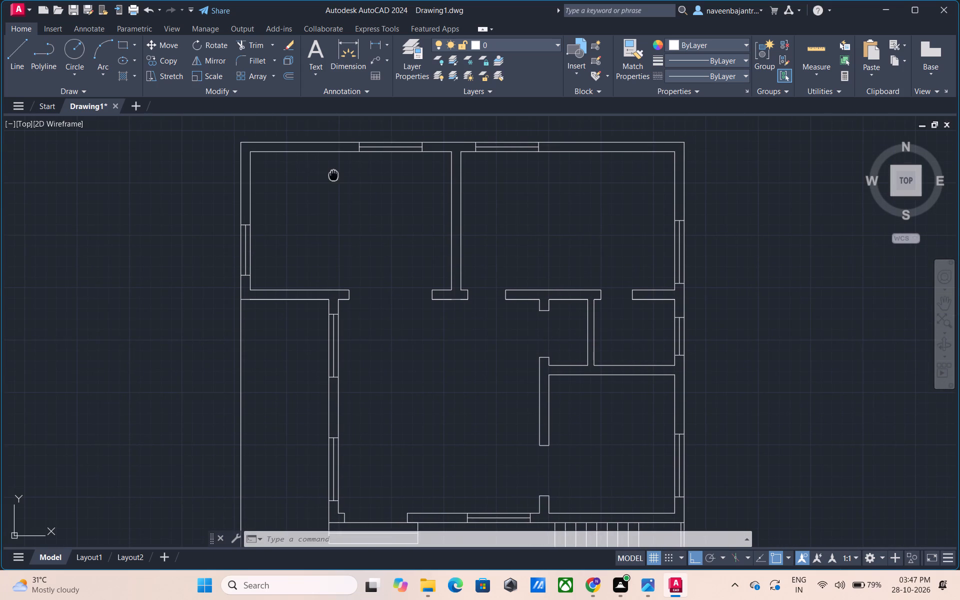
{"action": "middle_click_drag", "start_coordinate": [333, 179], "coordinate": [333, 199]}
{"action": "key", "text": "Escape"}
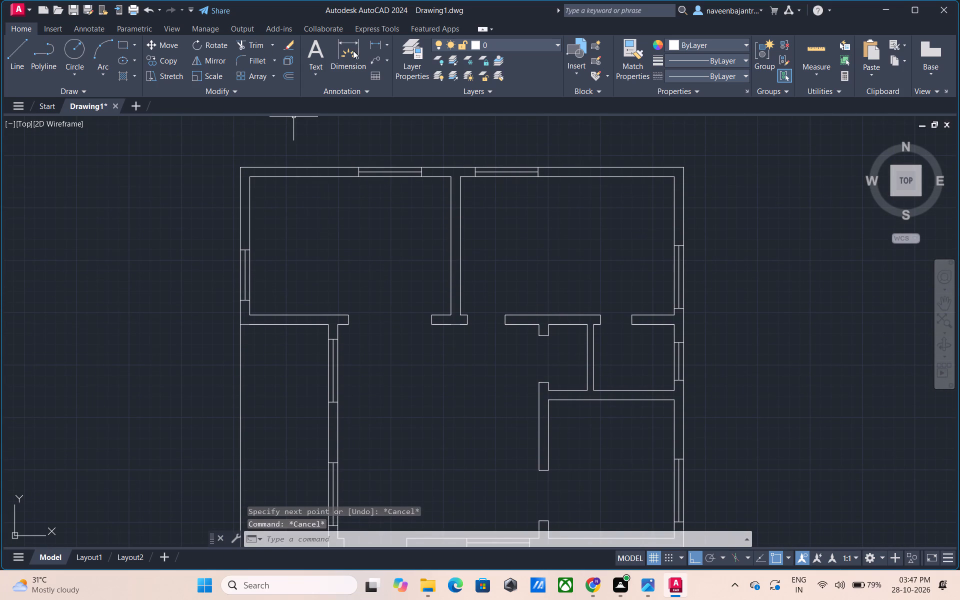
{"action": "left_click", "coordinate": [353, 51]}
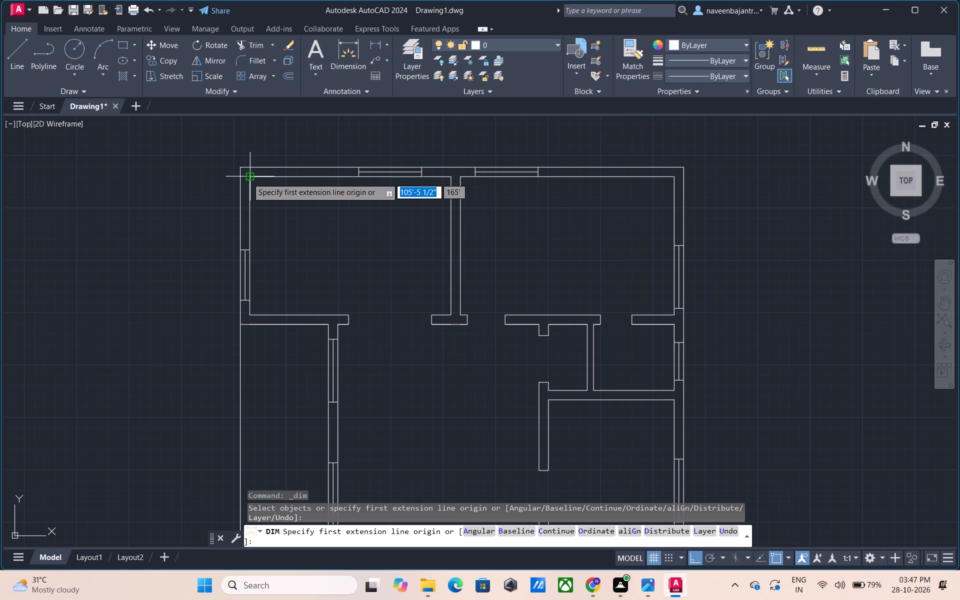
{"action": "left_click", "coordinate": [247, 178]}
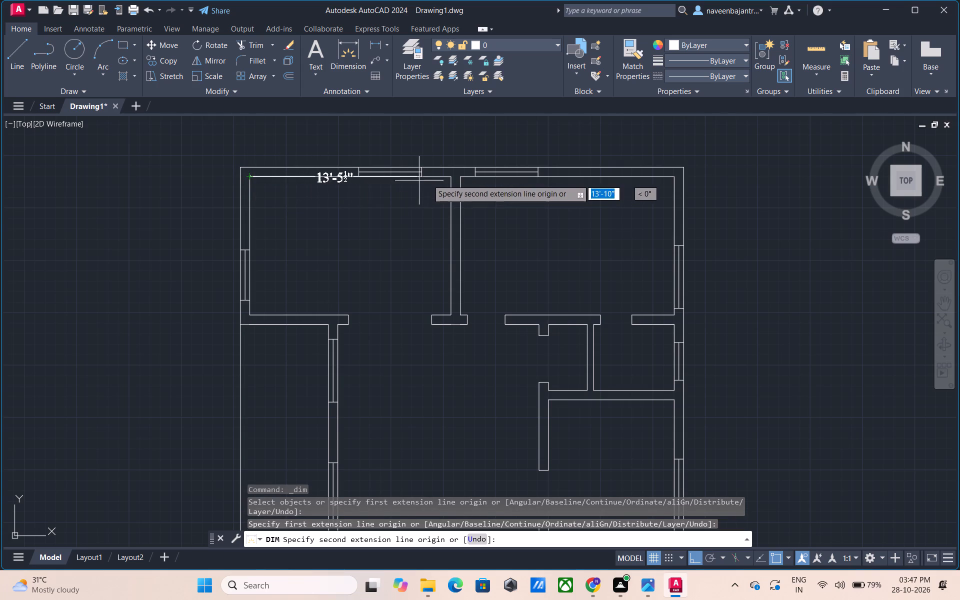
{"action": "left_click", "coordinate": [450, 177]}
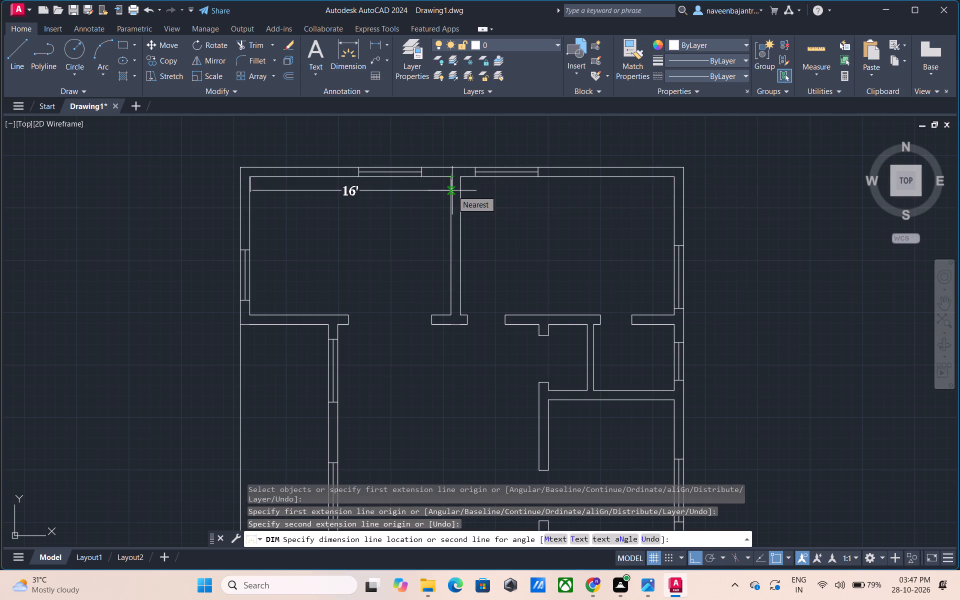
{"action": "left_click", "coordinate": [452, 190]}
{"action": "key", "text": "Escape"}
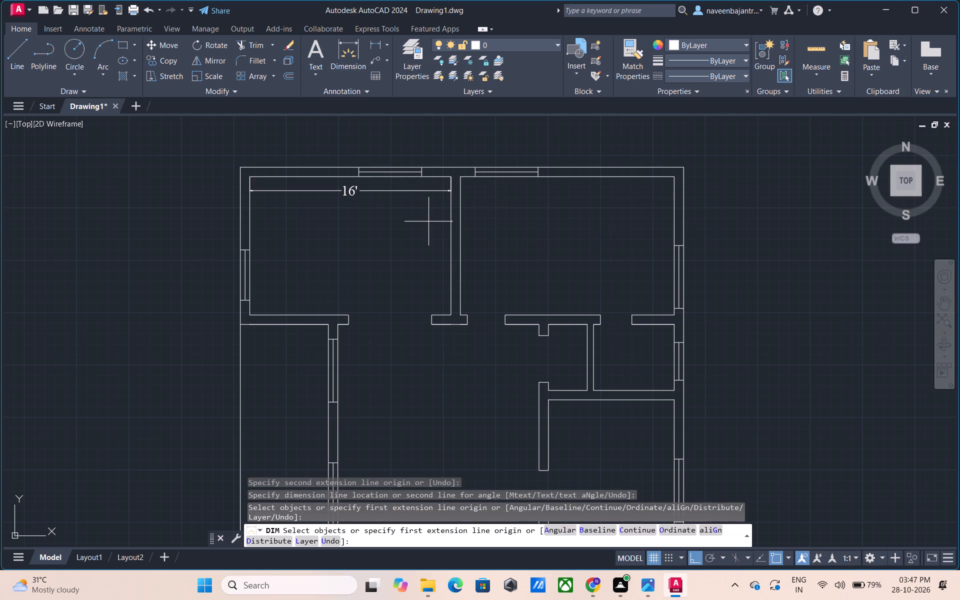
Dimension the upper-left room's inner height along the partition wall, placing the dimension line just inside the room.
{"action": "left_click", "coordinate": [343, 58]}
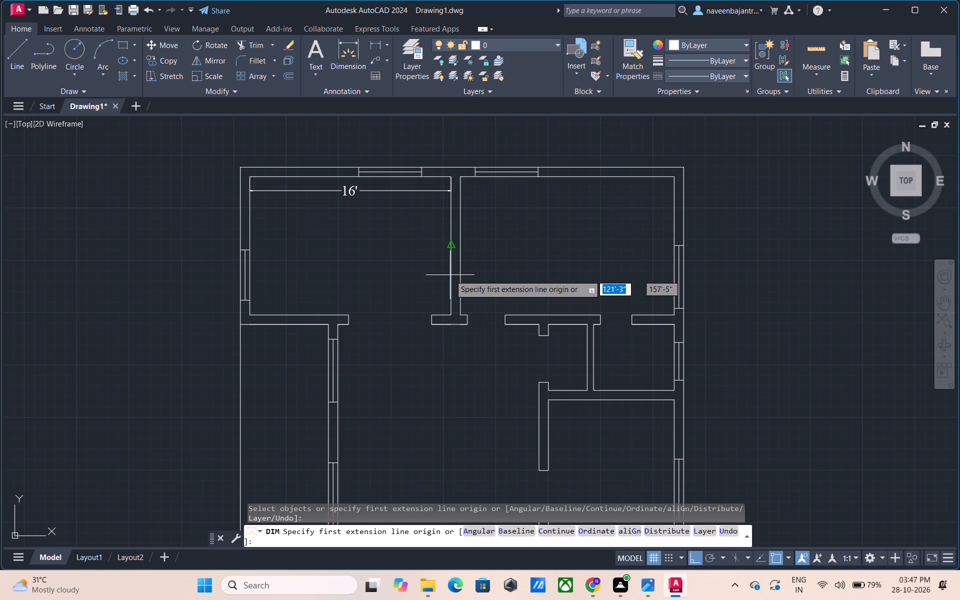
{"action": "left_click", "coordinate": [452, 315]}
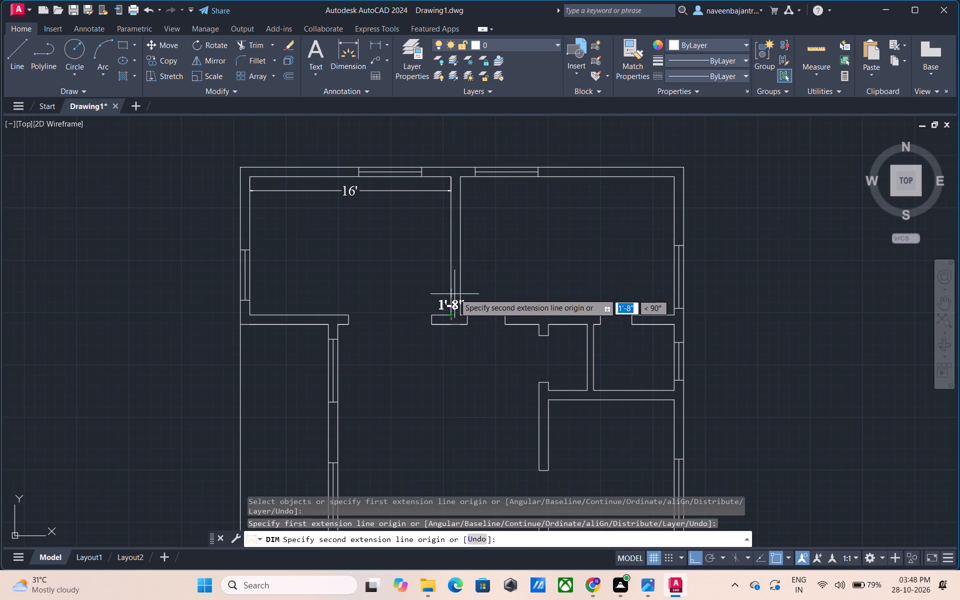
{"action": "left_click", "coordinate": [451, 177]}
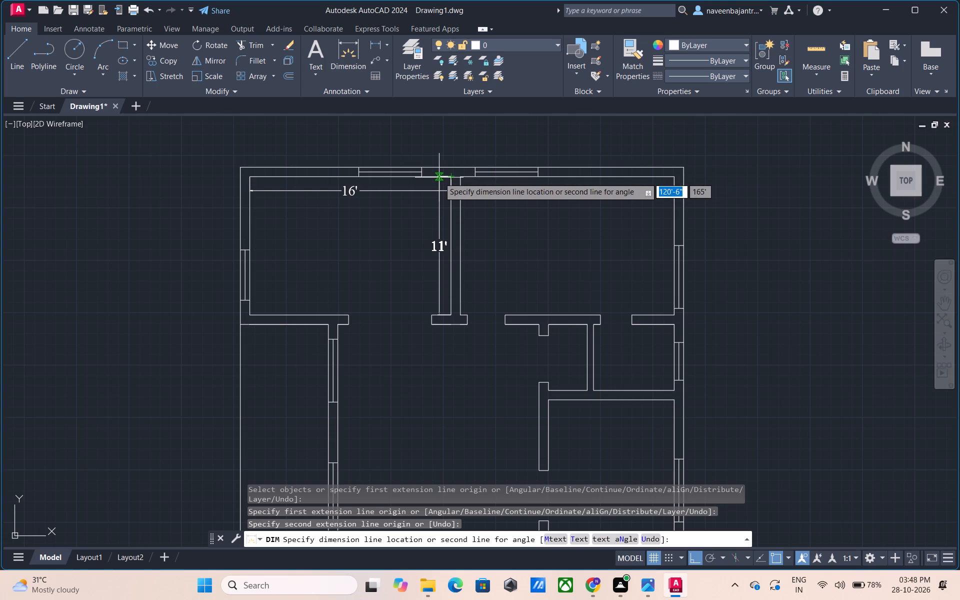
{"action": "left_click", "coordinate": [436, 177]}
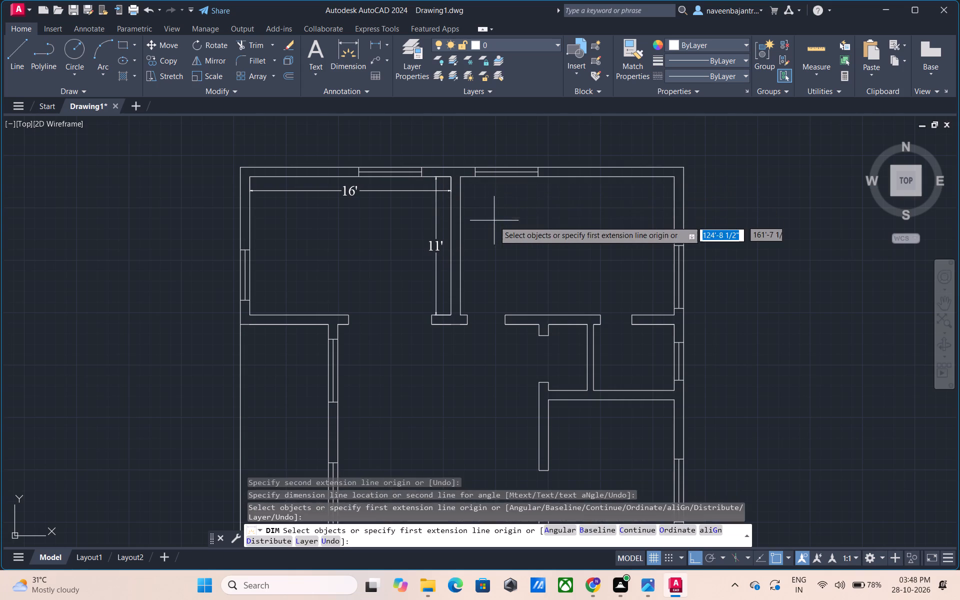
{"action": "key", "text": "Escape"}
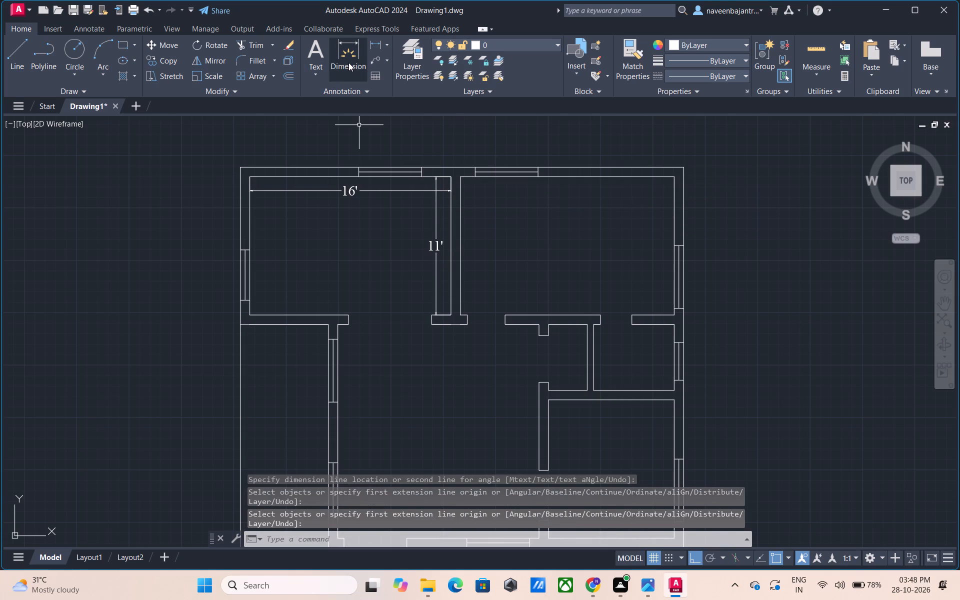
Dimension the upper-right room's inner width, placing the dimension line just below its top wall.
{"action": "left_click", "coordinate": [352, 62]}
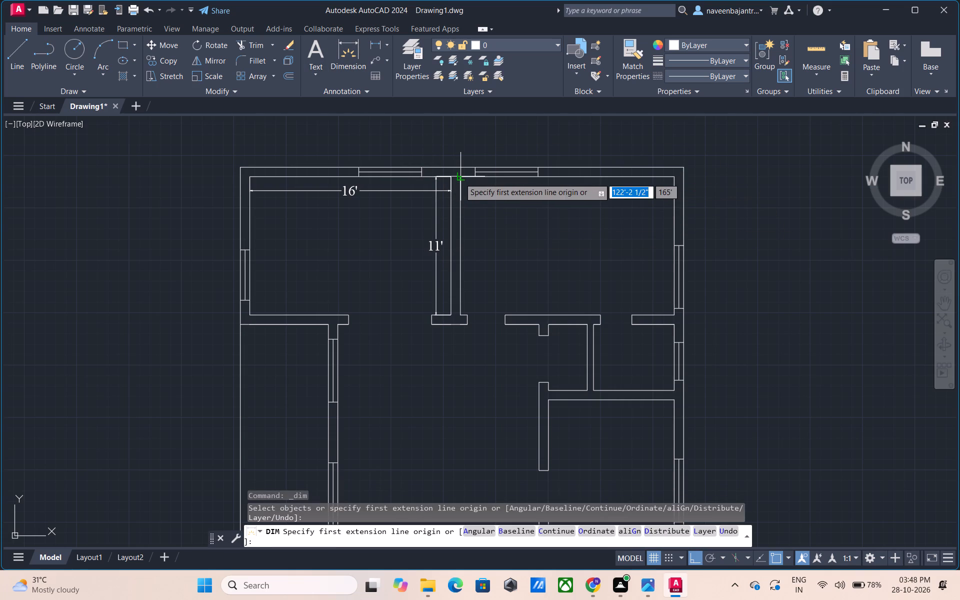
{"action": "left_click", "coordinate": [459, 178]}
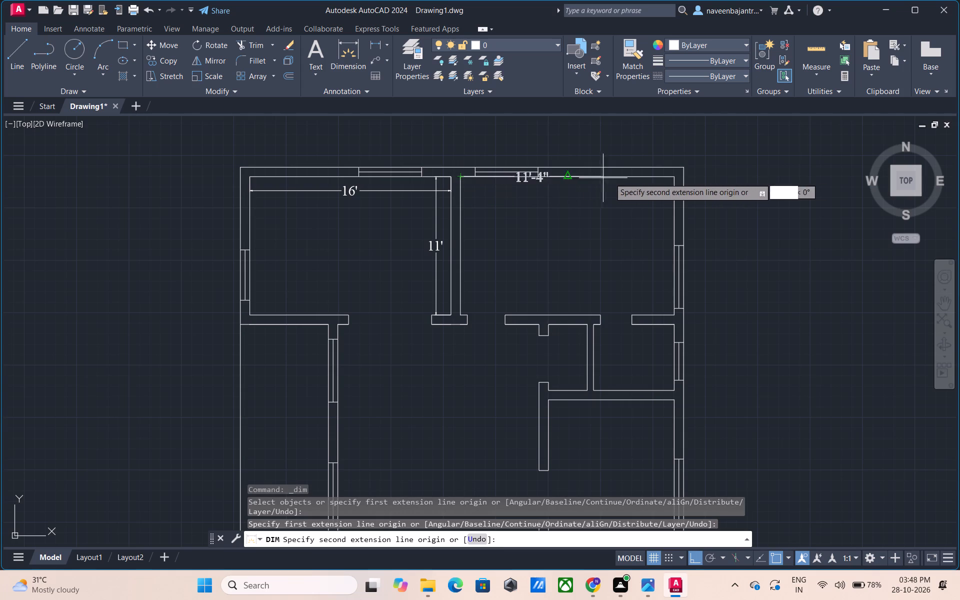
{"action": "left_click", "coordinate": [674, 176]}
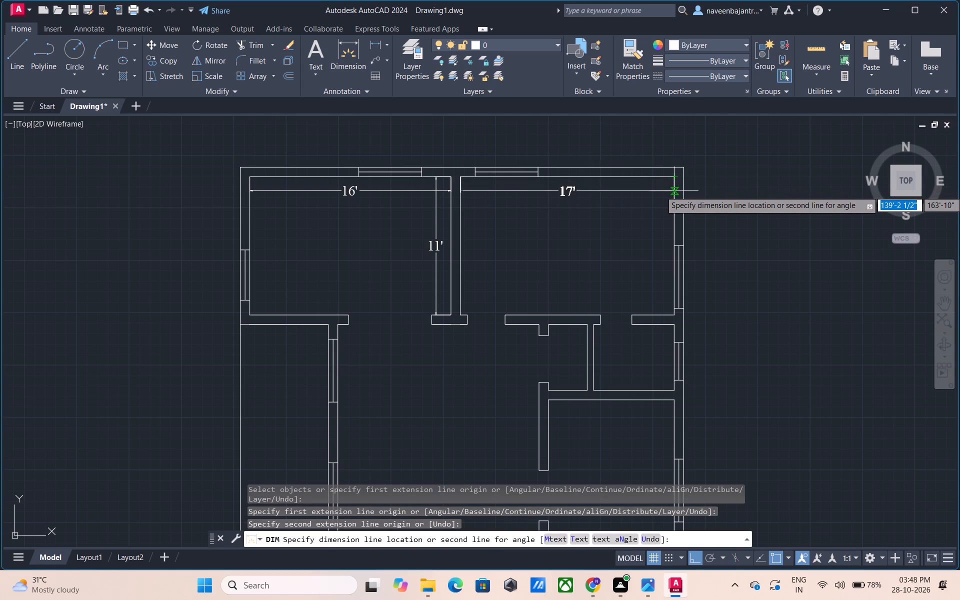
{"action": "left_click", "coordinate": [674, 192]}
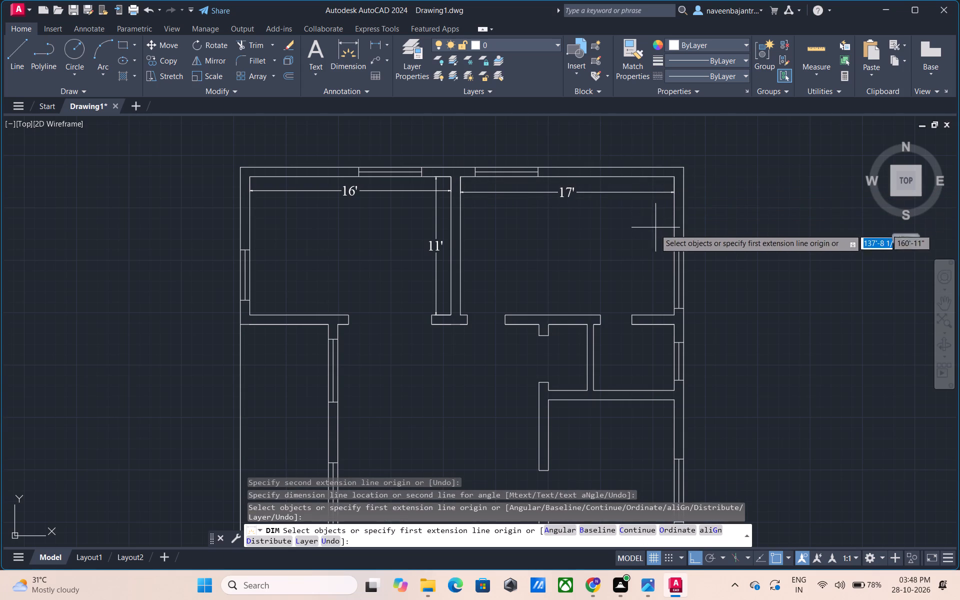
{"action": "key", "text": "Escape"}
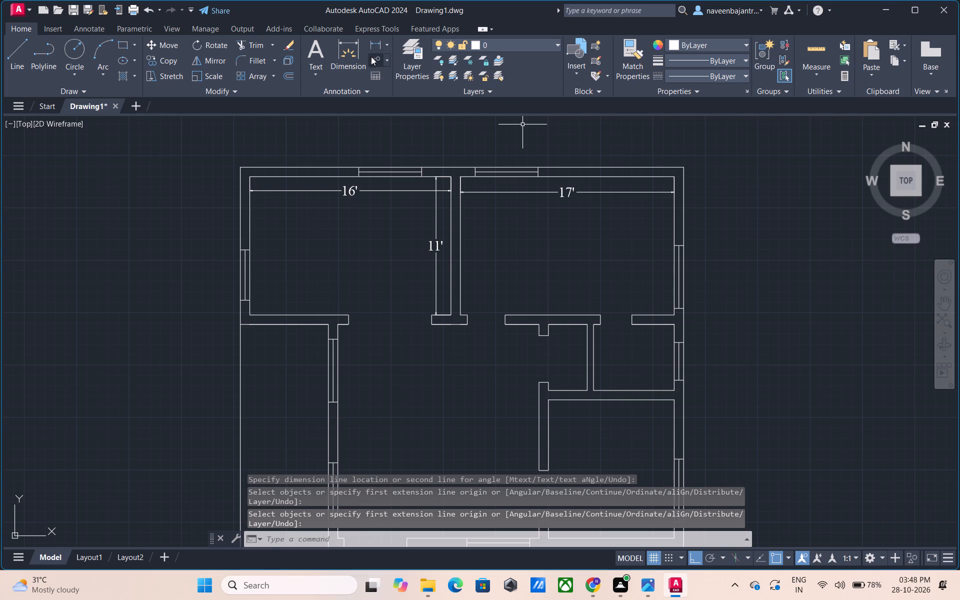
Dimension the upper-right room's inner height along its right wall, placing the dimension line just inside the room.
{"action": "left_click", "coordinate": [362, 56]}
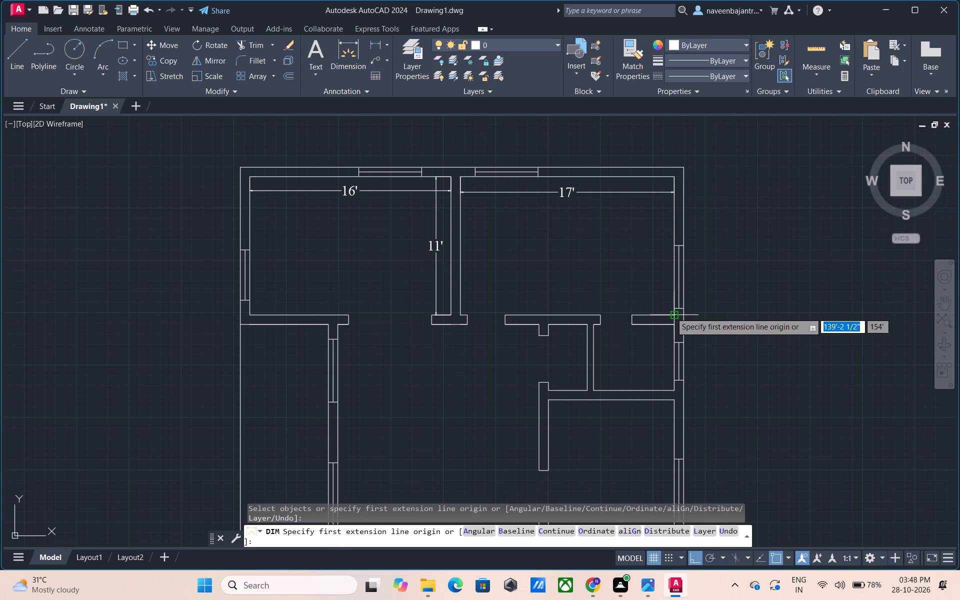
{"action": "left_click", "coordinate": [671, 312]}
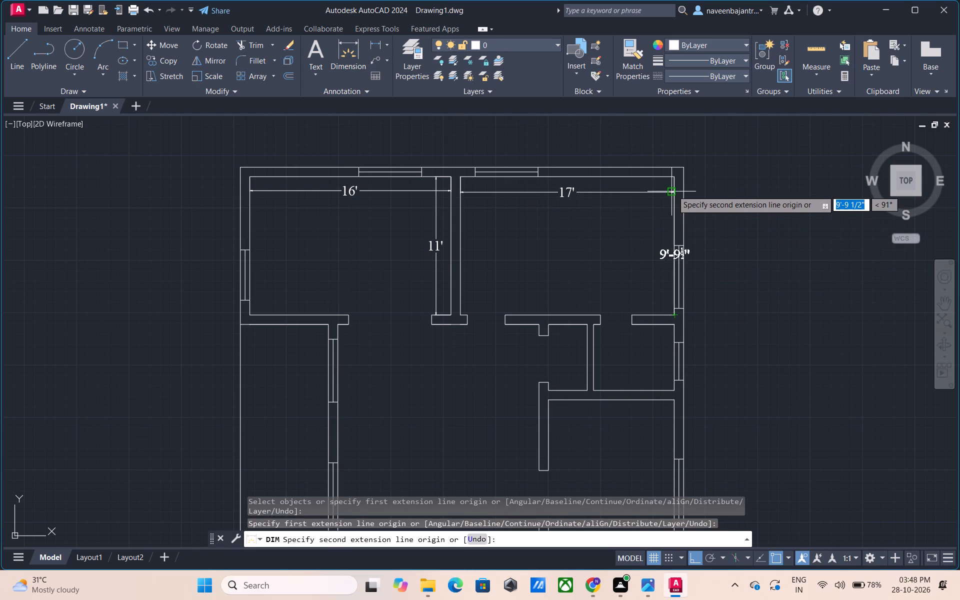
{"action": "left_click", "coordinate": [675, 178]}
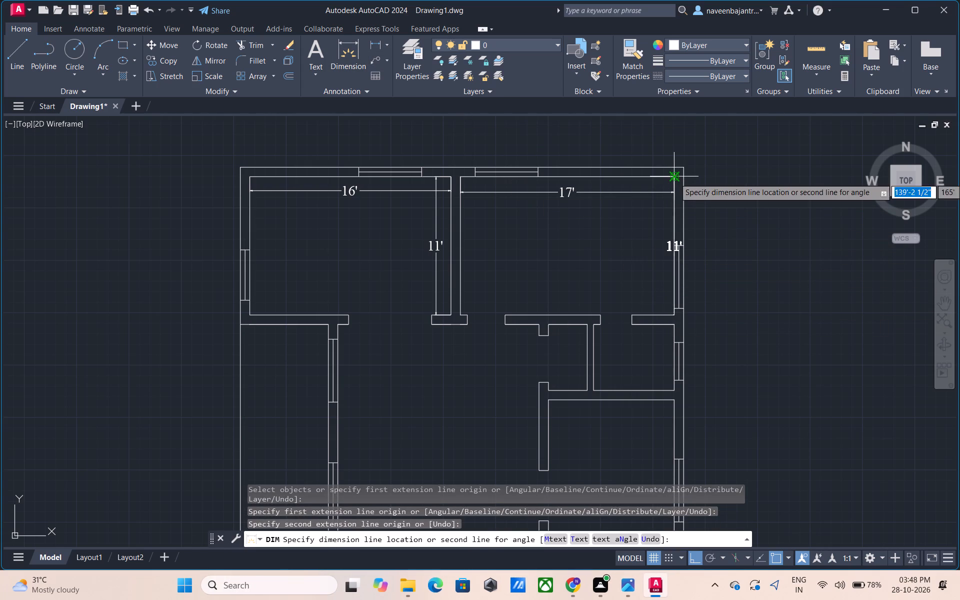
{"action": "left_click", "coordinate": [663, 179]}
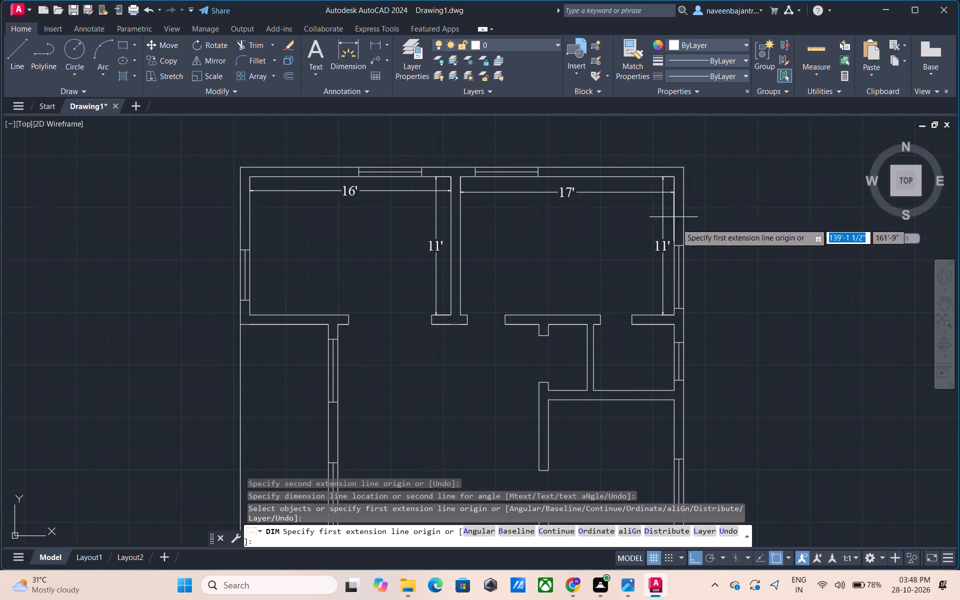
{"action": "middle_click_drag", "start_coordinate": [704, 286], "coordinate": [702, 209]}
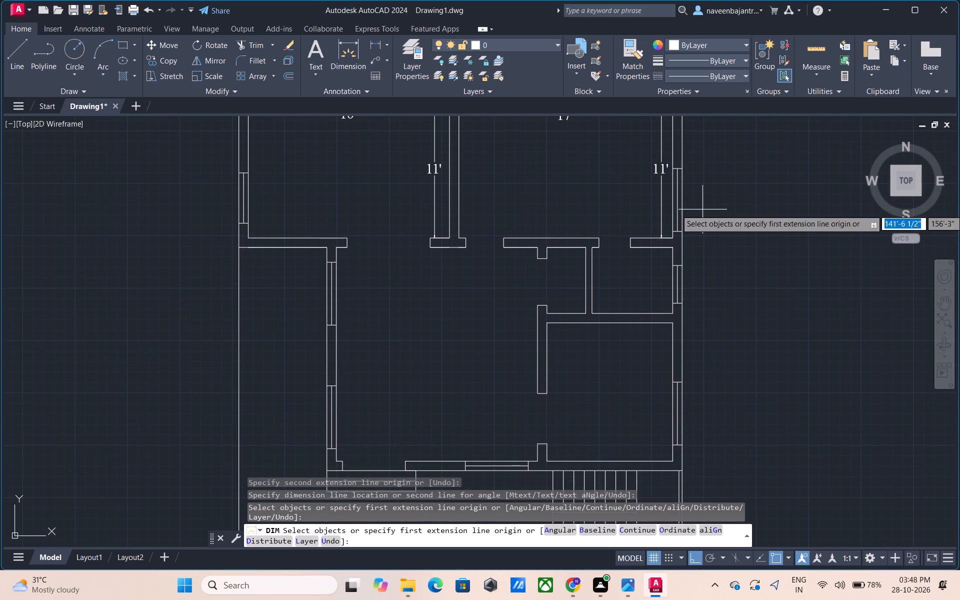
{"action": "middle_click_drag", "start_coordinate": [710, 310], "coordinate": [707, 255]}
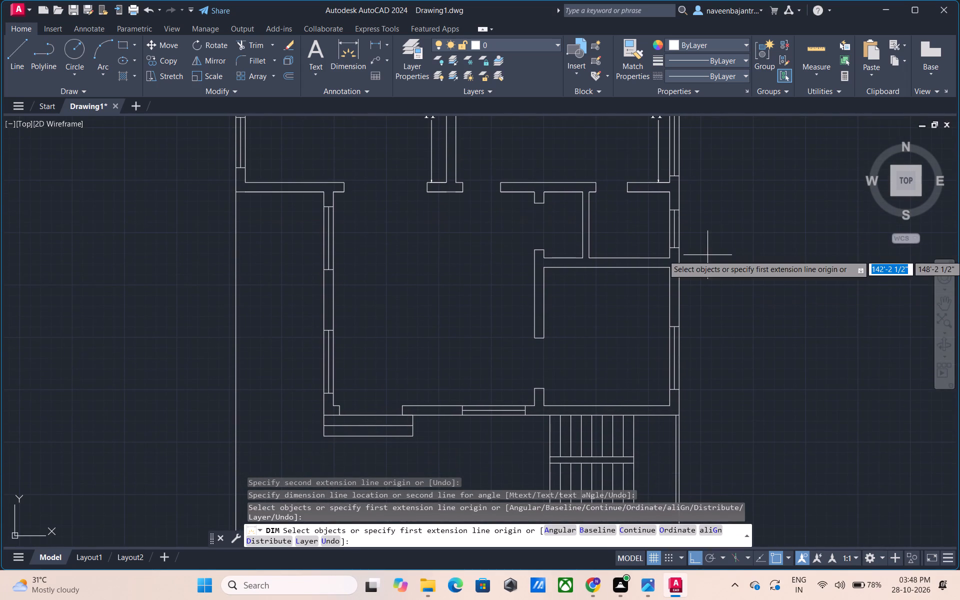
{"action": "key", "text": "Escape"}
Dimension the lower-right room's inner height along its right wall, placing the dimension line just inside the room.
{"action": "left_click", "coordinate": [357, 63]}
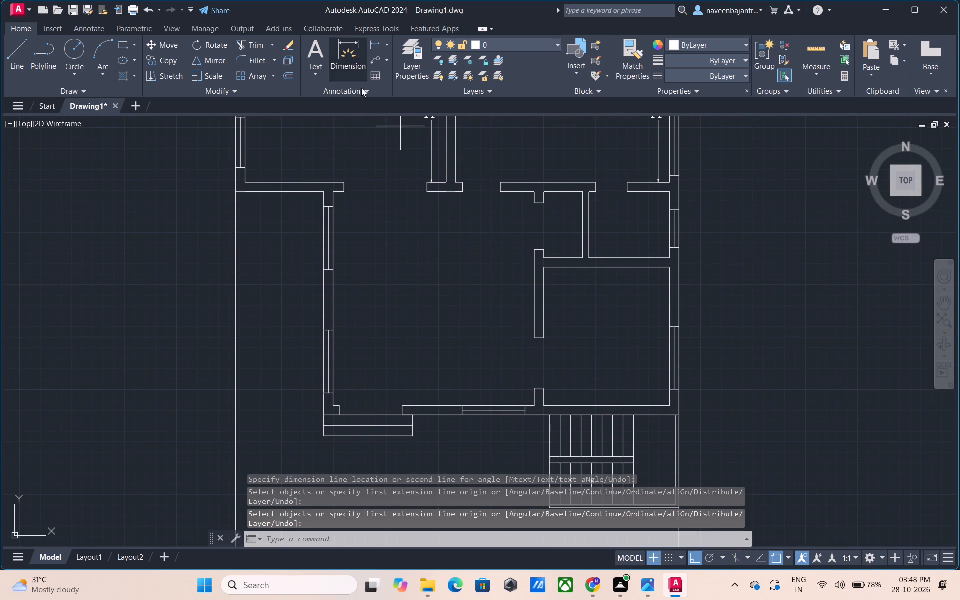
{"action": "left_click", "coordinate": [667, 404]}
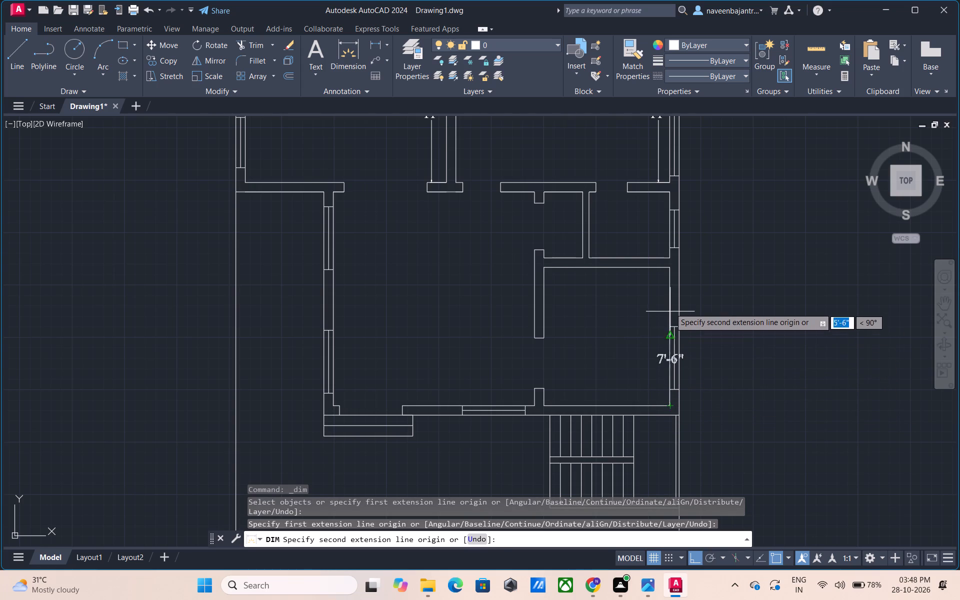
{"action": "left_click", "coordinate": [669, 265]}
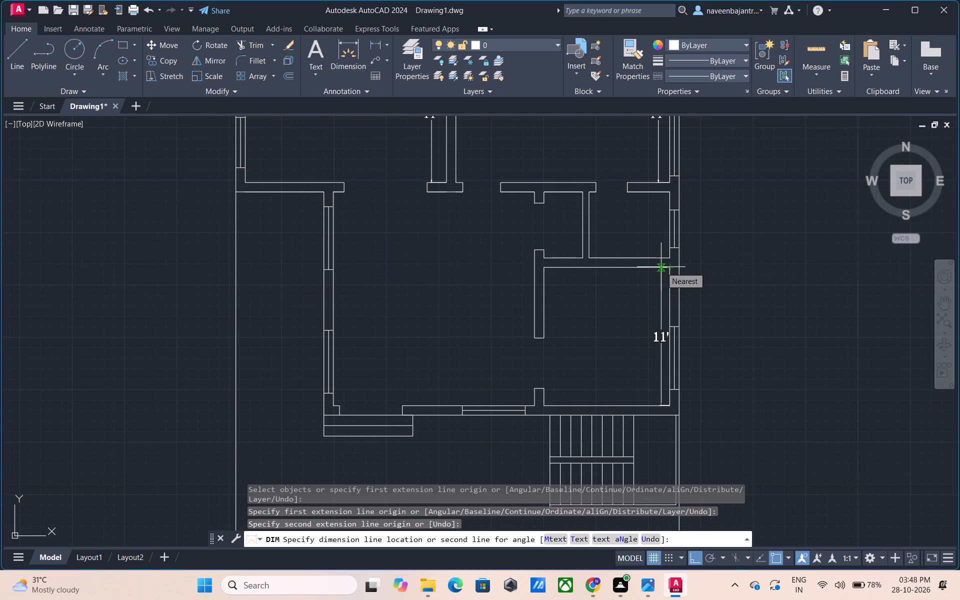
{"action": "left_click", "coordinate": [661, 267]}
{"action": "key", "text": "Escape"}
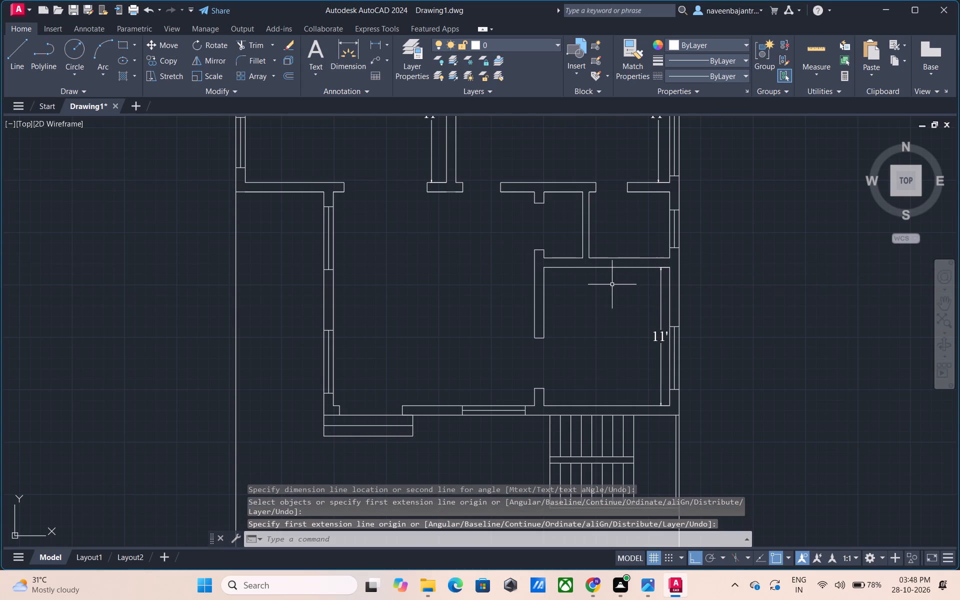
Dimension the lower-right room's inner width, placing the dimension line just below its top wall.
{"action": "left_click", "coordinate": [354, 66]}
{"action": "left_click", "coordinate": [543, 268]}
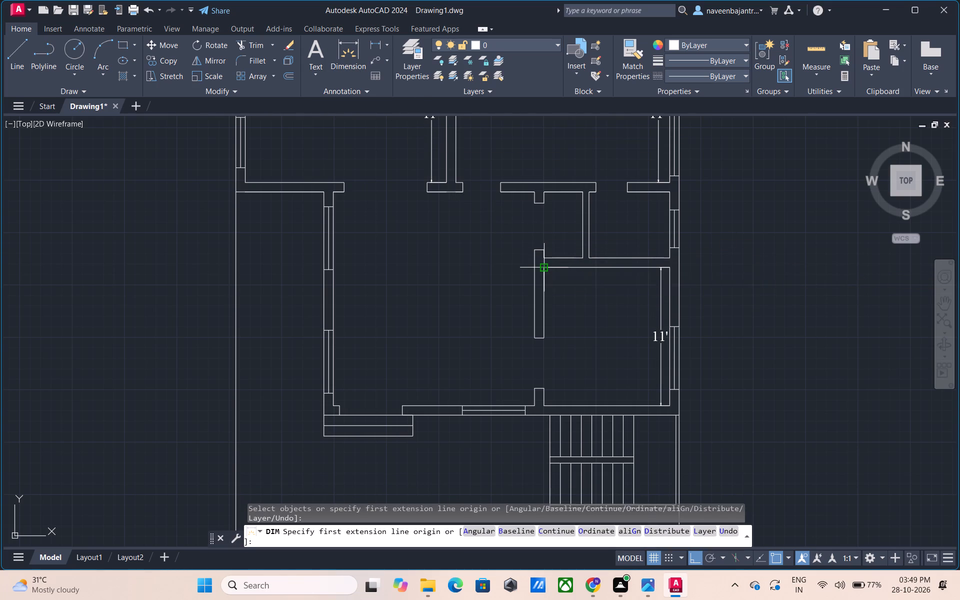
{"action": "left_click", "coordinate": [670, 266]}
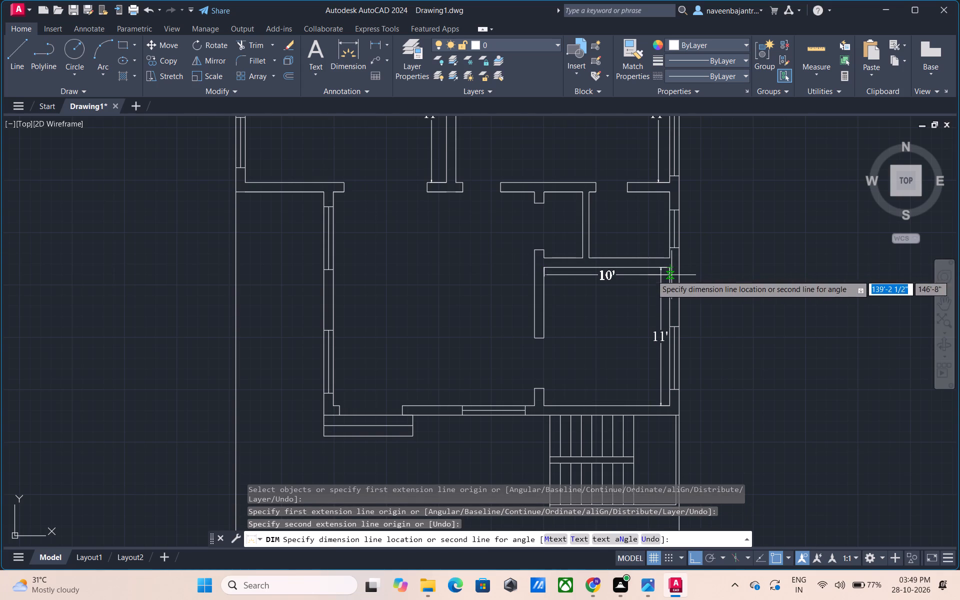
{"action": "left_click", "coordinate": [671, 279]}
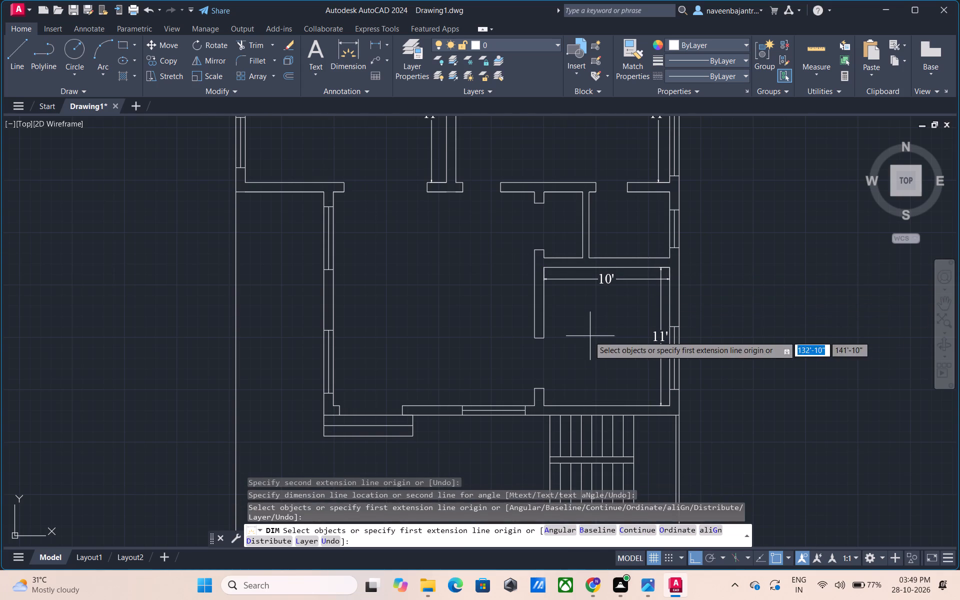
{"action": "key", "text": "Escape"}
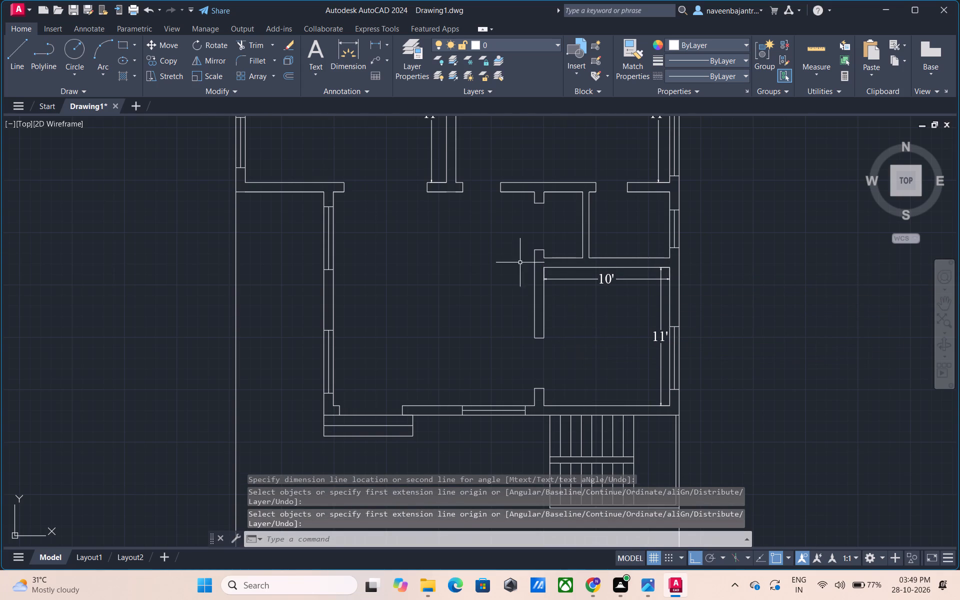
Dimension the central hall's inner height from its bottom wall to its top wall, placing the dimension line inside near the right partition.
{"action": "left_click", "coordinate": [348, 69]}
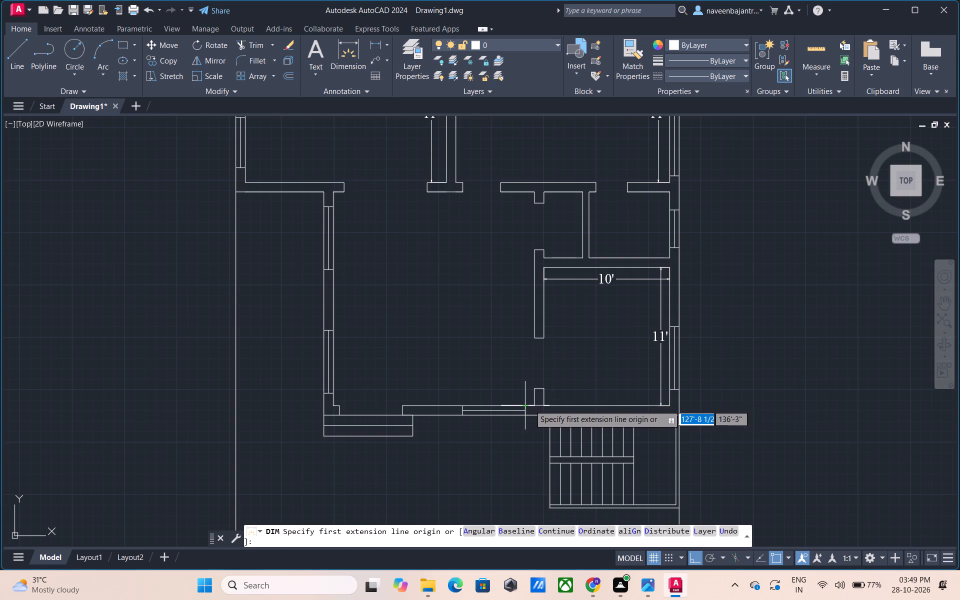
{"action": "left_click", "coordinate": [535, 405]}
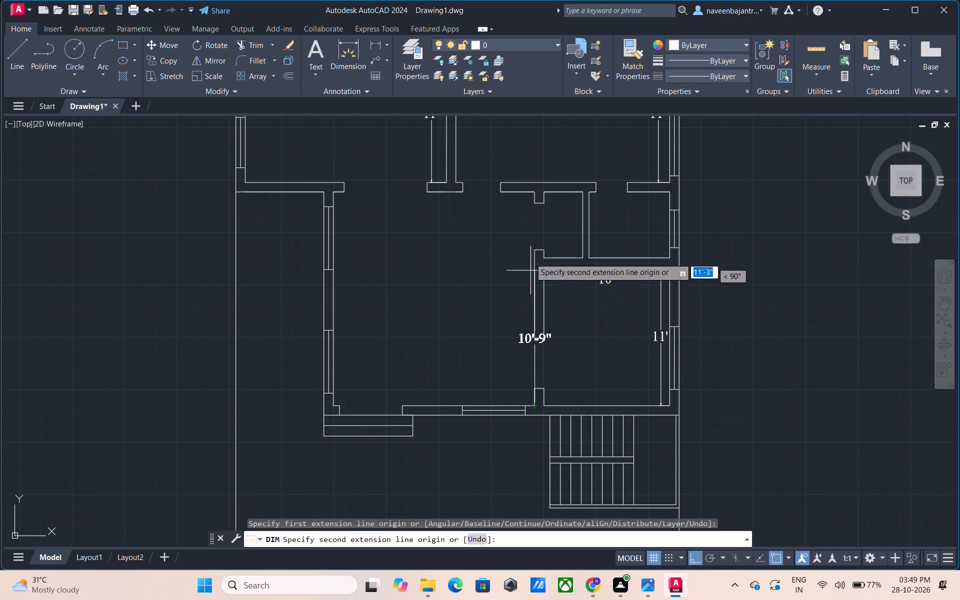
{"action": "left_click", "coordinate": [536, 189]}
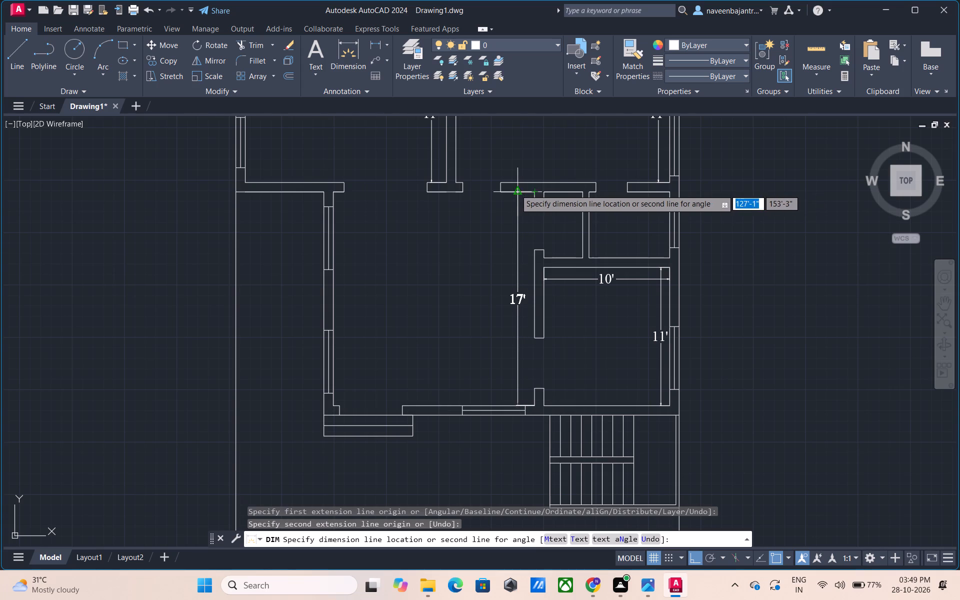
{"action": "left_click", "coordinate": [510, 192]}
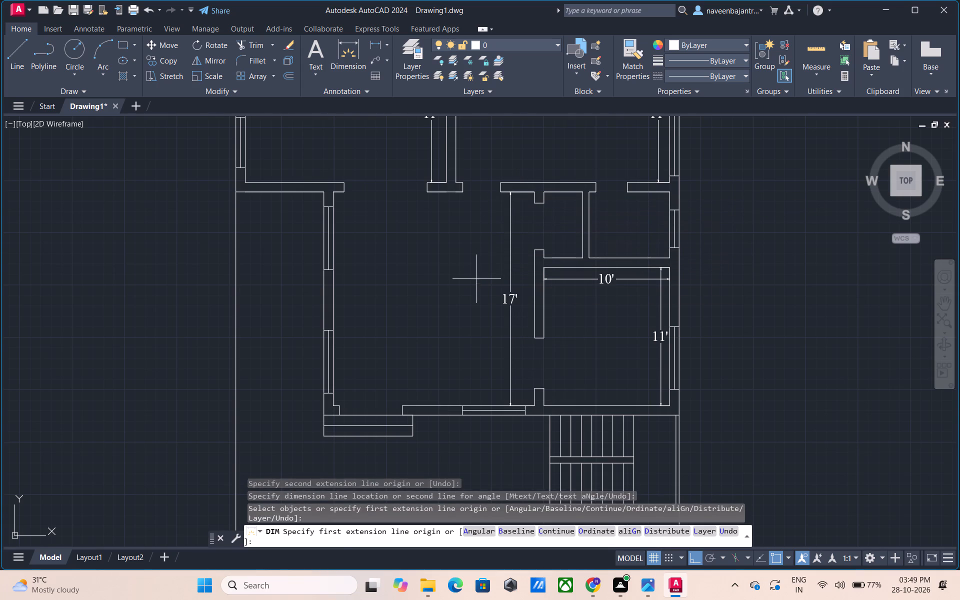
{"action": "key", "text": "Escape"}
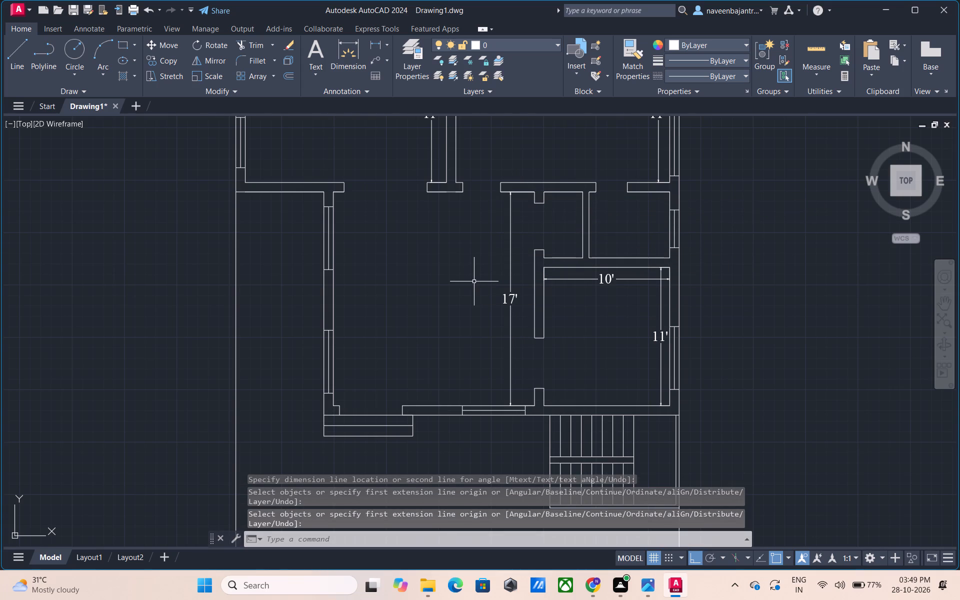
Dimension the central hall's inner width between its side walls, placing the dimension line just below the top wall.
{"action": "left_click", "coordinate": [361, 56]}
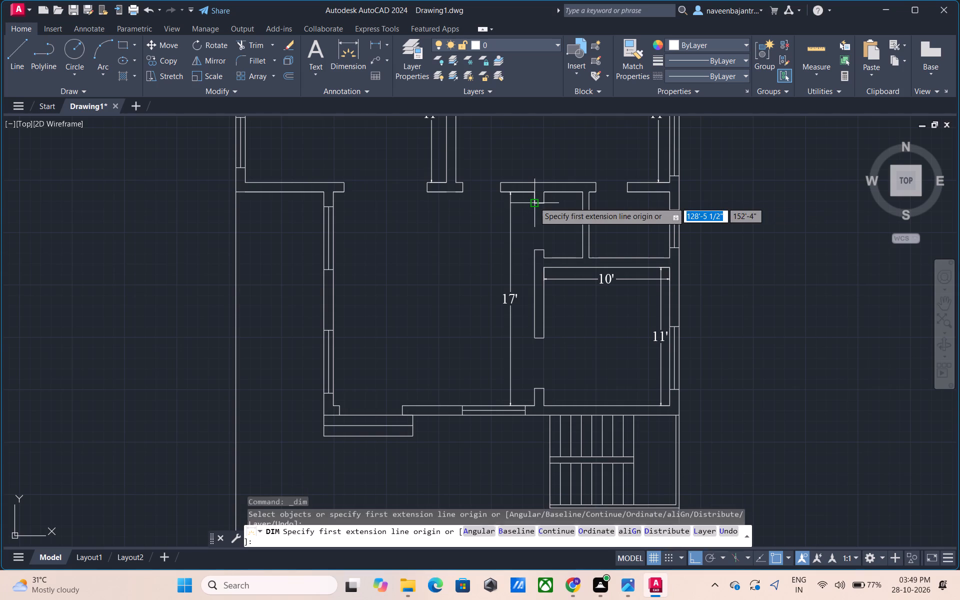
{"action": "left_click", "coordinate": [534, 202]}
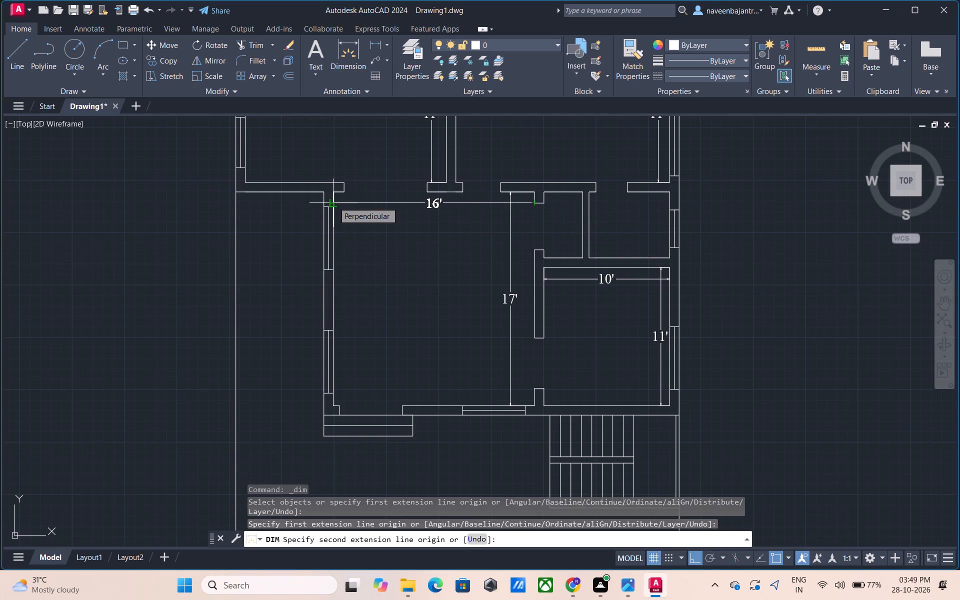
{"action": "left_click", "coordinate": [333, 202]}
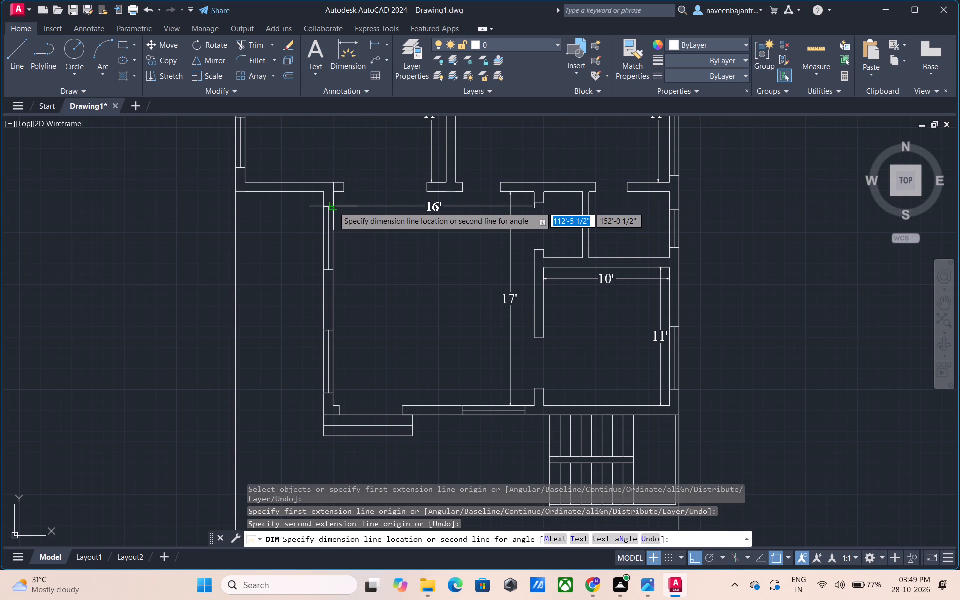
{"action": "left_click", "coordinate": [333, 213]}
{"action": "key", "text": "Escape"}
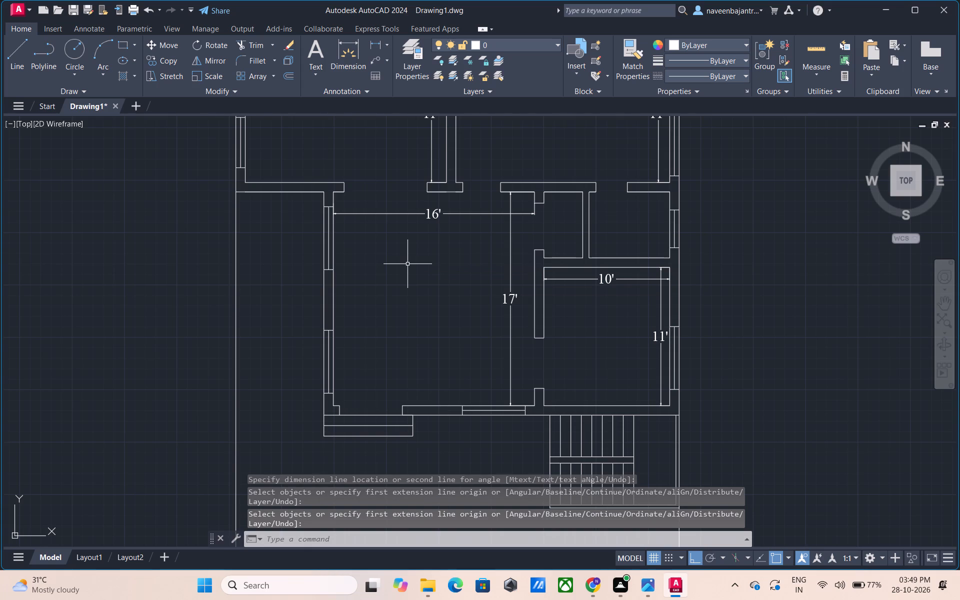
Dimension the width of the open strip left of the hall, placing the dimension line just below the upper-left room's bottom wall.
{"action": "scroll", "coordinate": [407, 264], "scroll_direction": "down", "scroll_amount": 1}
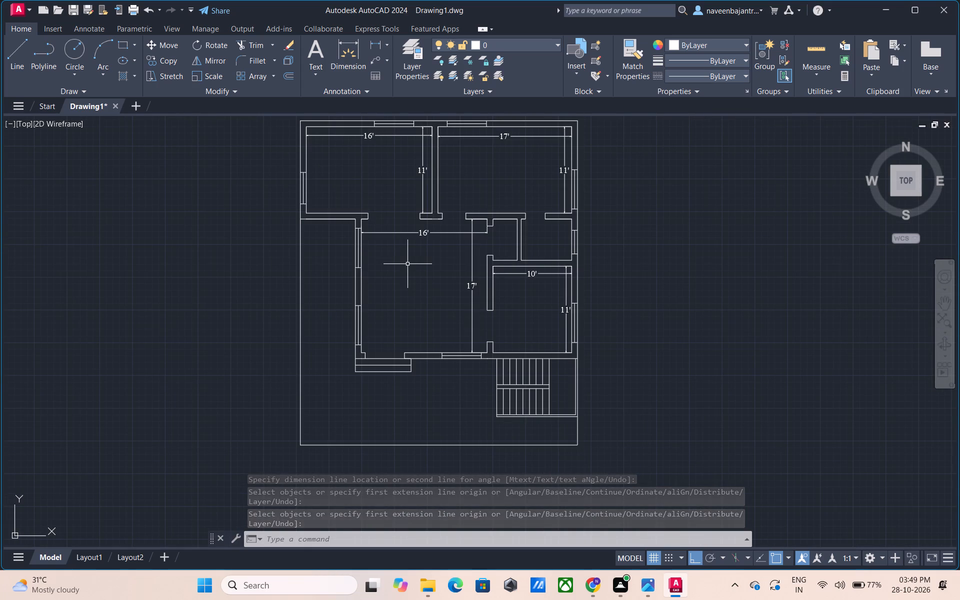
{"action": "left_click", "coordinate": [345, 67]}
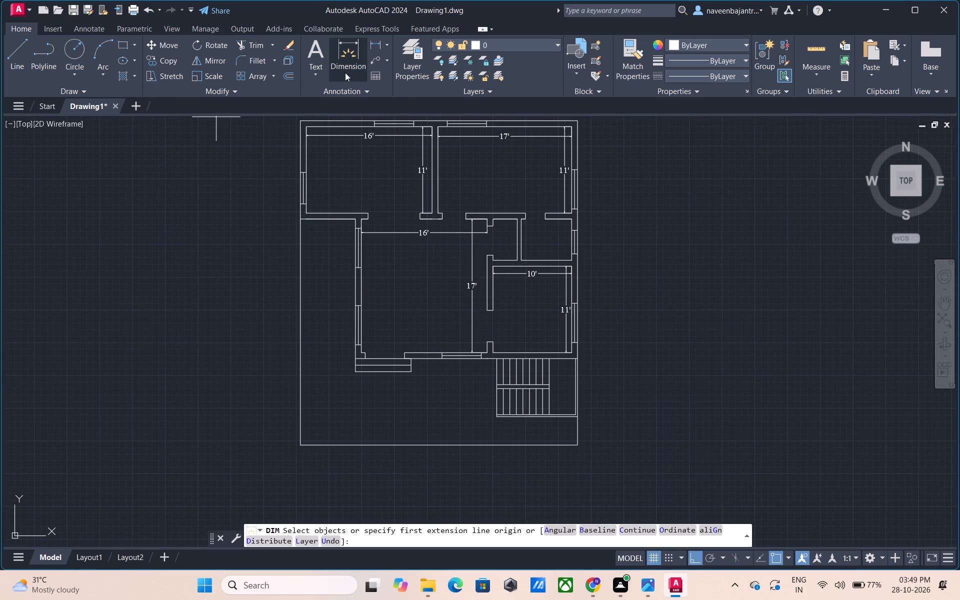
{"action": "scroll", "coordinate": [318, 153], "scroll_direction": "up", "scroll_amount": 1}
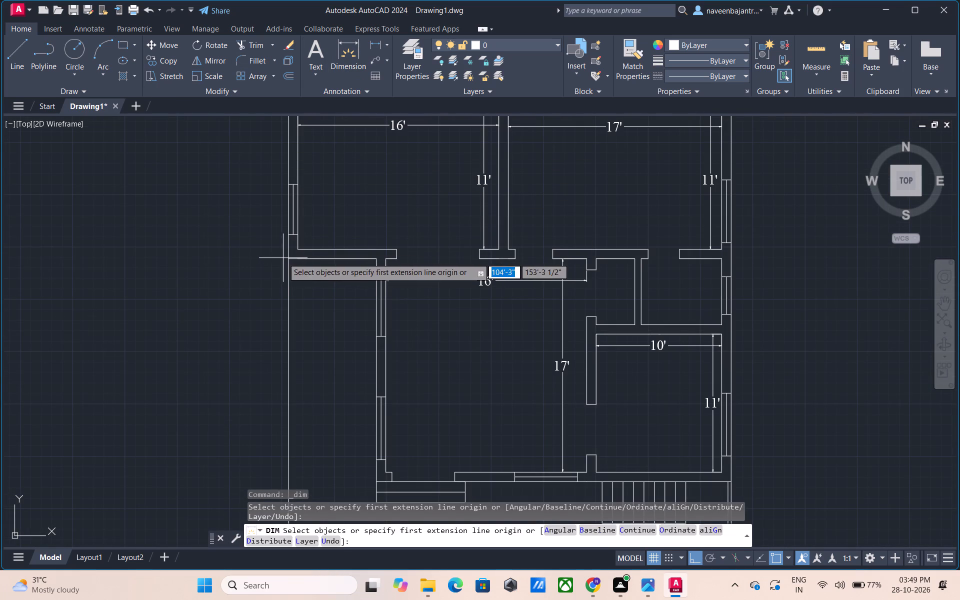
{"action": "left_click", "coordinate": [287, 258]}
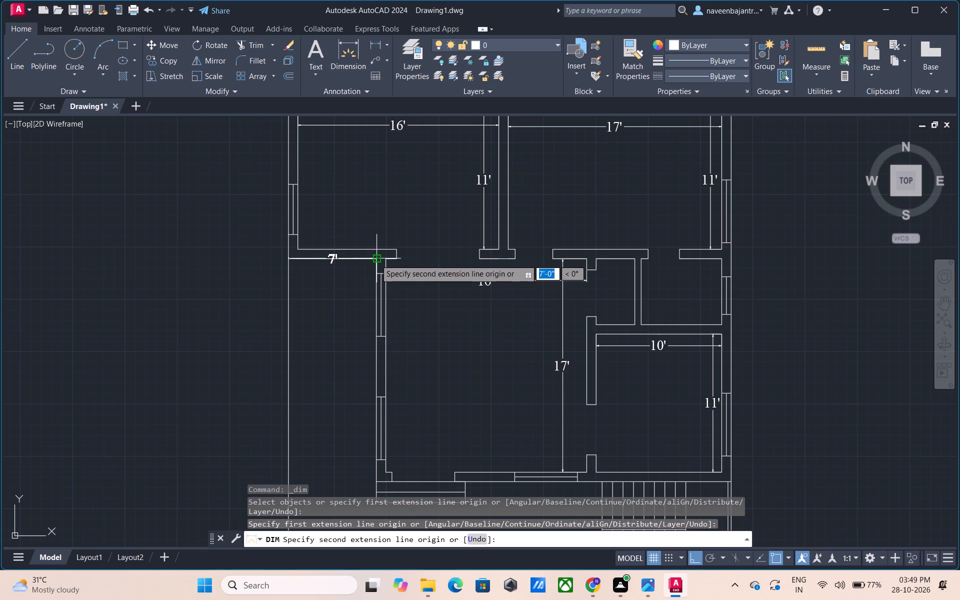
{"action": "left_click", "coordinate": [375, 259]}
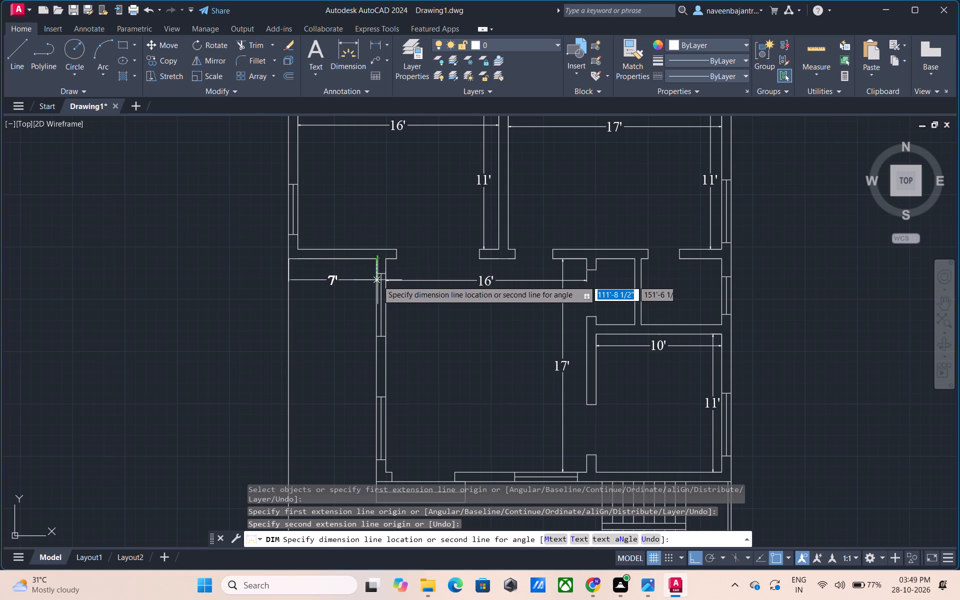
{"action": "left_click", "coordinate": [377, 280]}
{"action": "key", "text": "Escape"}
Dimension the open strip's height from the plot's lower-left corner to the upper-left room's bottom wall, placing the dimension line near the hall wall.
{"action": "middle_click_drag", "start_coordinate": [455, 315], "coordinate": [463, 222]}
{"action": "scroll", "coordinate": [463, 222], "scroll_direction": "down", "scroll_amount": 1}
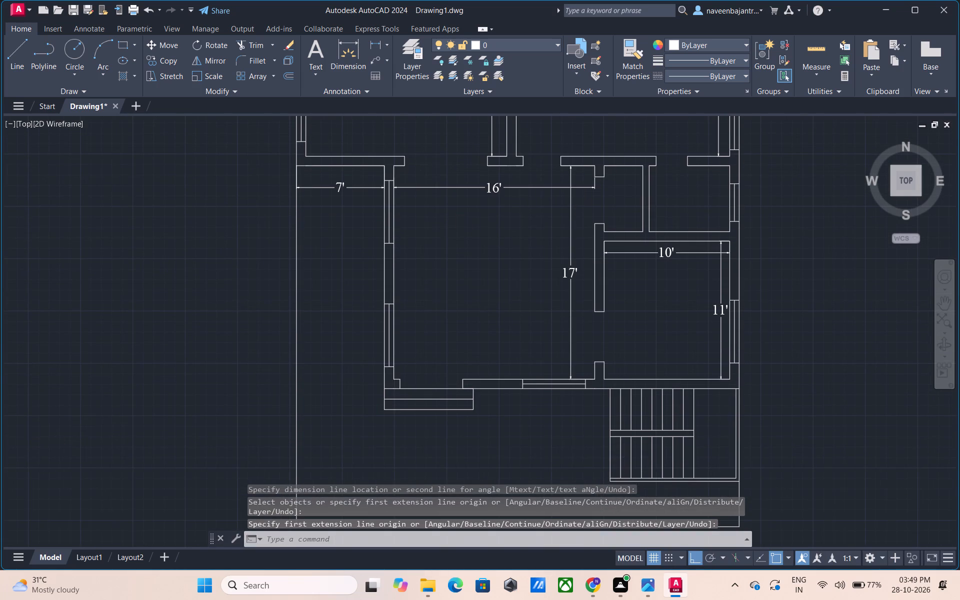
{"action": "left_click", "coordinate": [347, 53]}
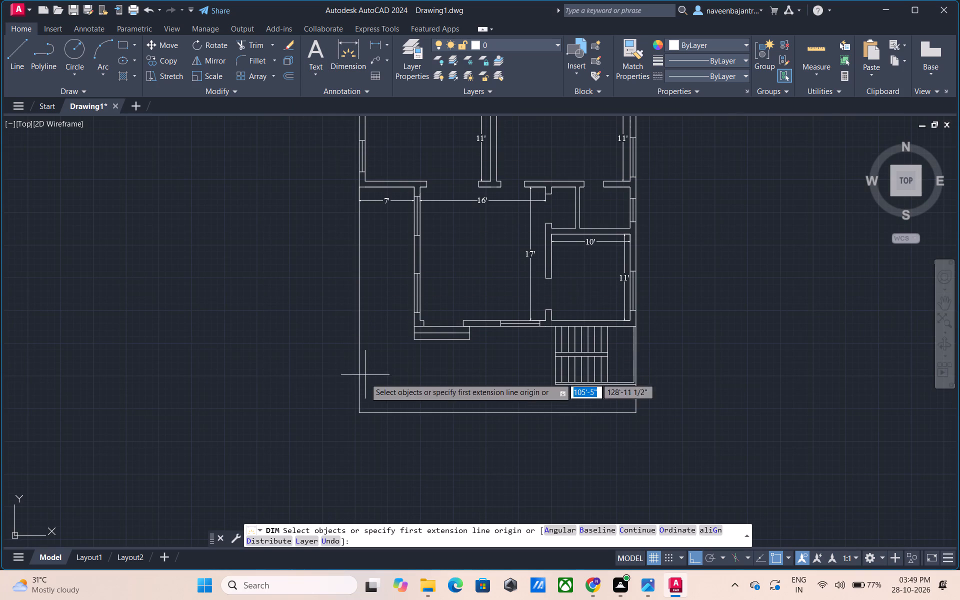
{"action": "left_click", "coordinate": [359, 410]}
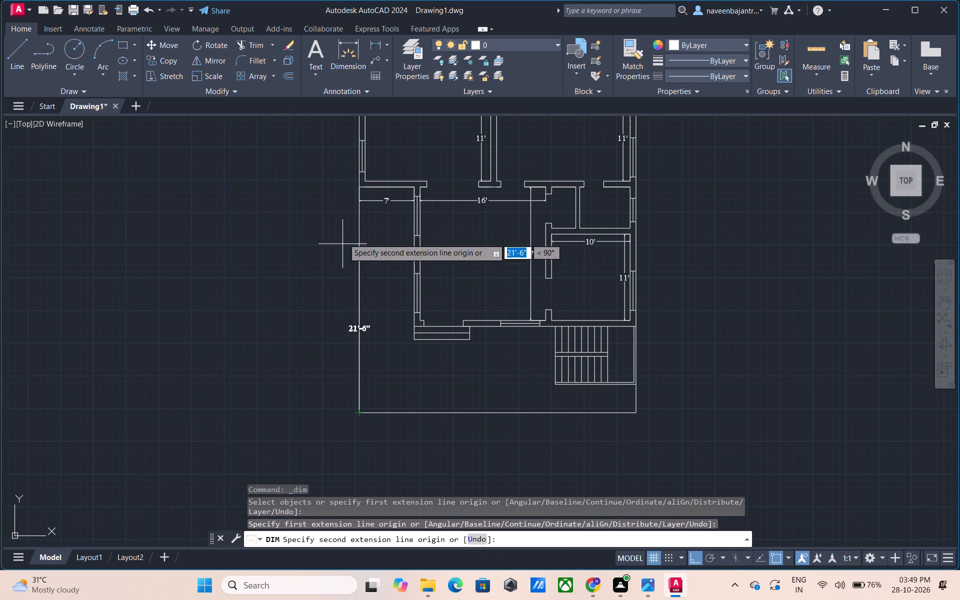
{"action": "left_click", "coordinate": [356, 184]}
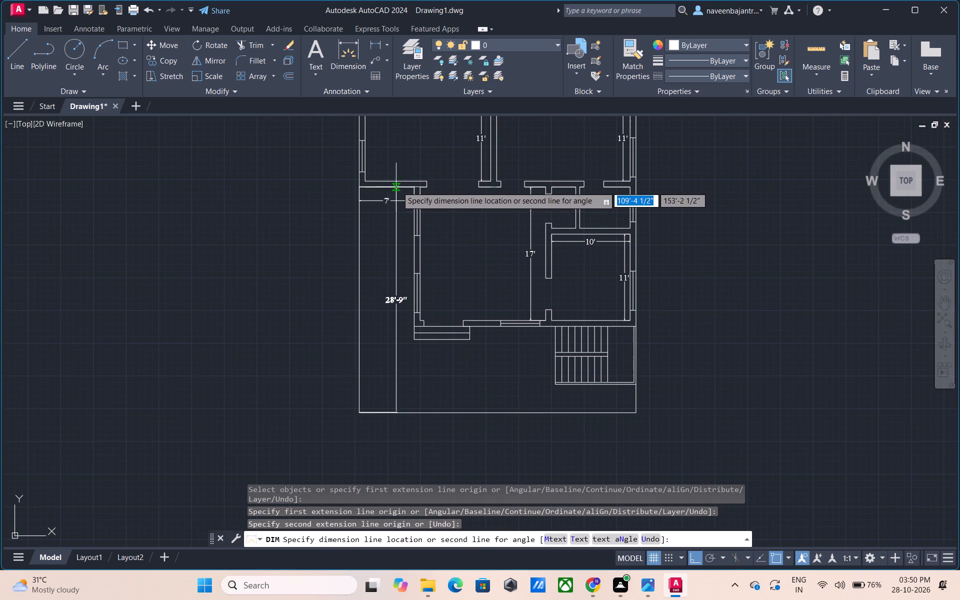
{"action": "left_click", "coordinate": [402, 184]}
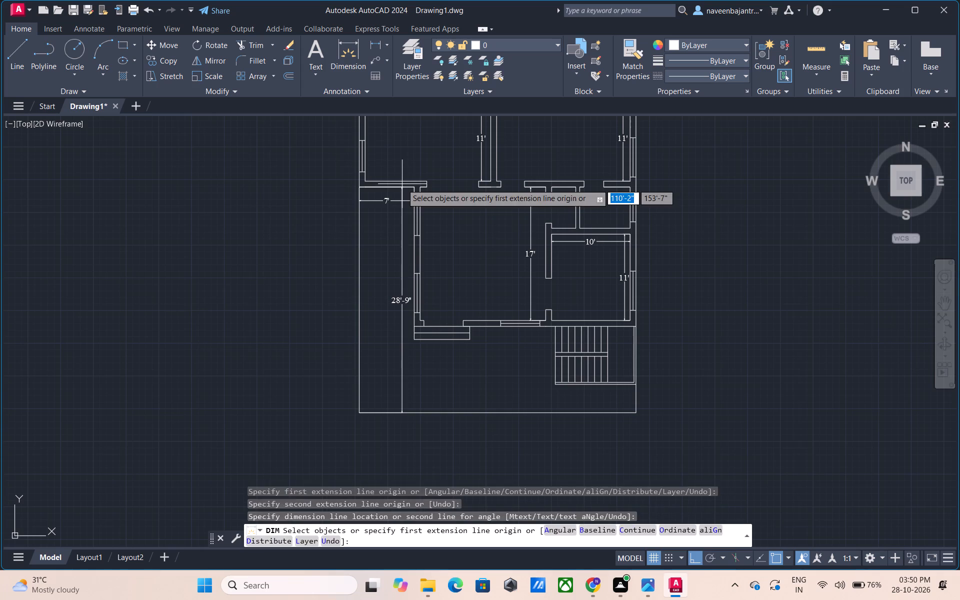
{"action": "key", "text": "Escape"}
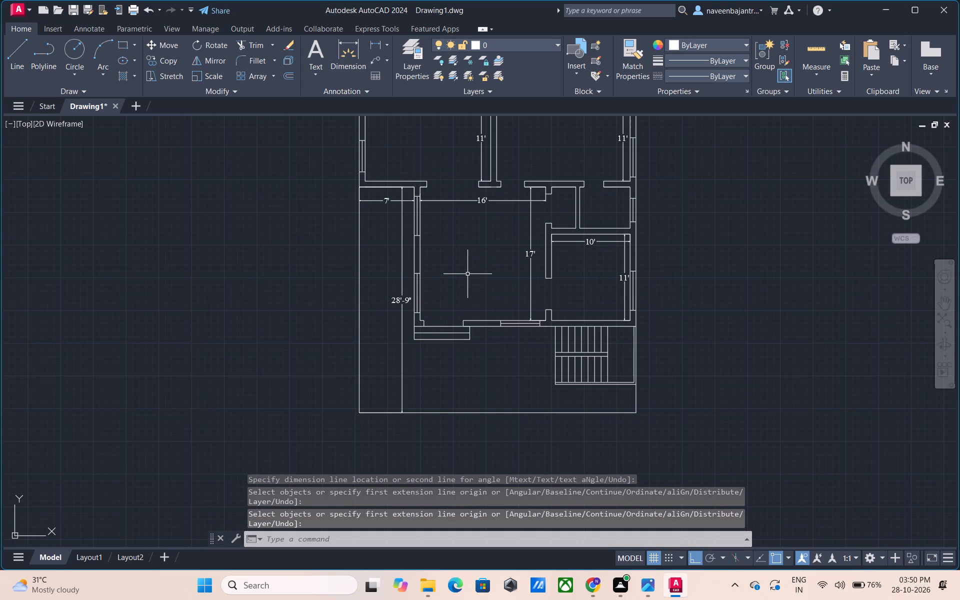
Draw a vertical jamb line across the lower-right room's bottom wall, just left of its inner right corner above the staircase landing.
{"action": "middle_click_drag", "start_coordinate": [467, 274], "coordinate": [441, 309]}
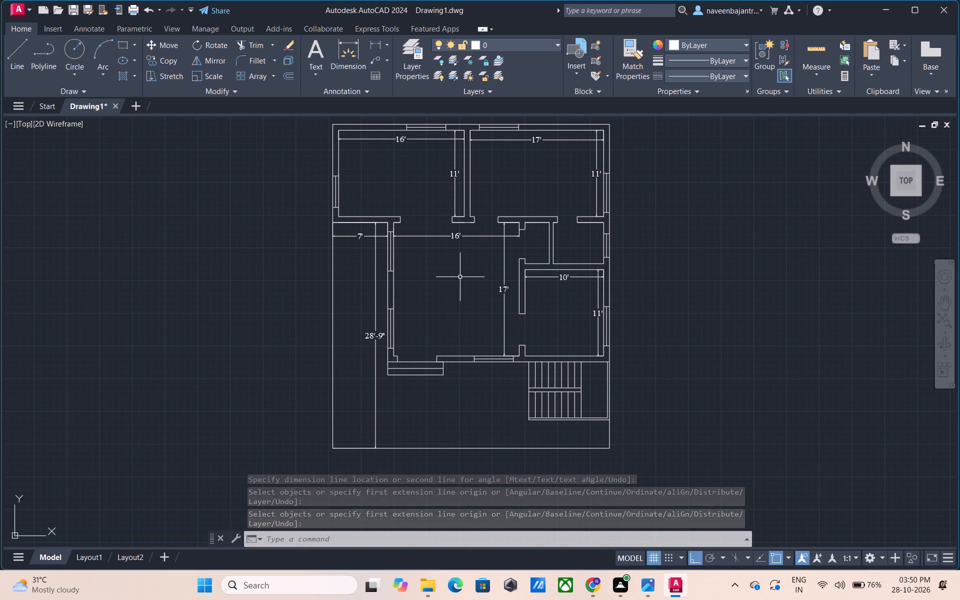
{"action": "middle_click_drag", "start_coordinate": [460, 277], "coordinate": [410, 320]}
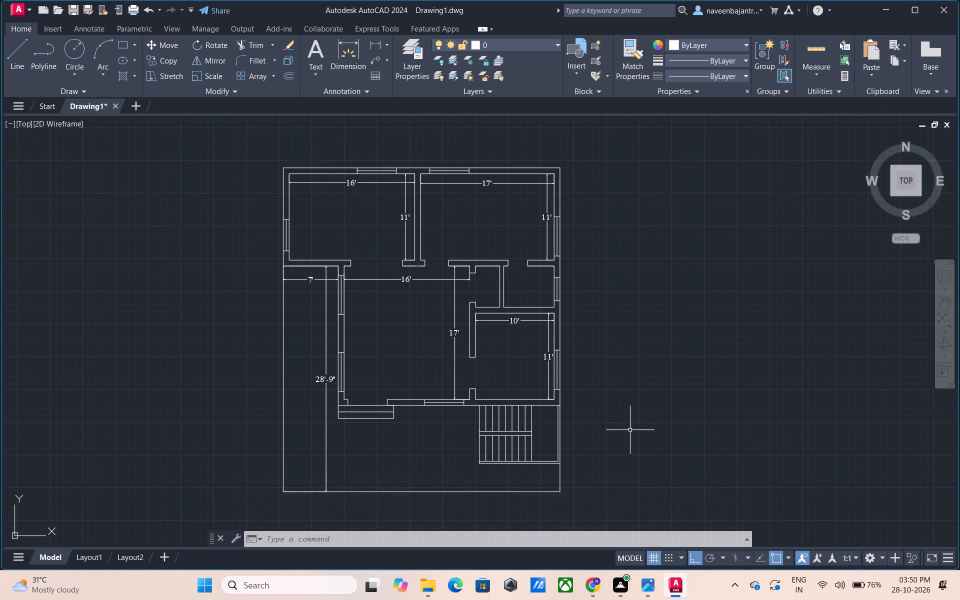
{"action": "scroll", "coordinate": [598, 421], "scroll_direction": "up", "scroll_amount": 2}
{"action": "scroll", "coordinate": [440, 418], "scroll_direction": "up", "scroll_amount": 1}
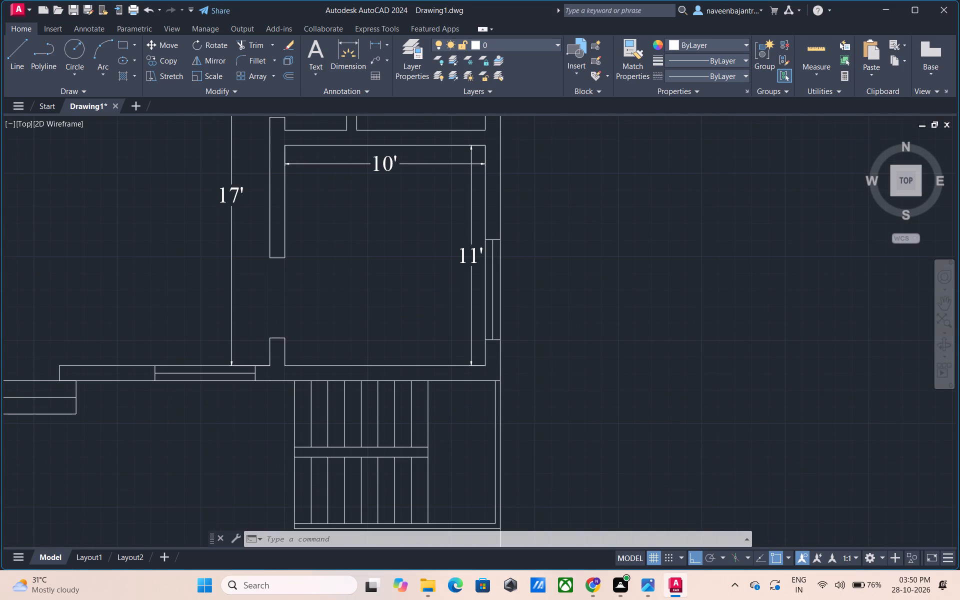
{"action": "scroll", "coordinate": [440, 418], "scroll_direction": "up", "scroll_amount": 1}
{"action": "key", "text": "Escape"}
{"action": "type", "text": "l"}
{"action": "key", "text": "space"}
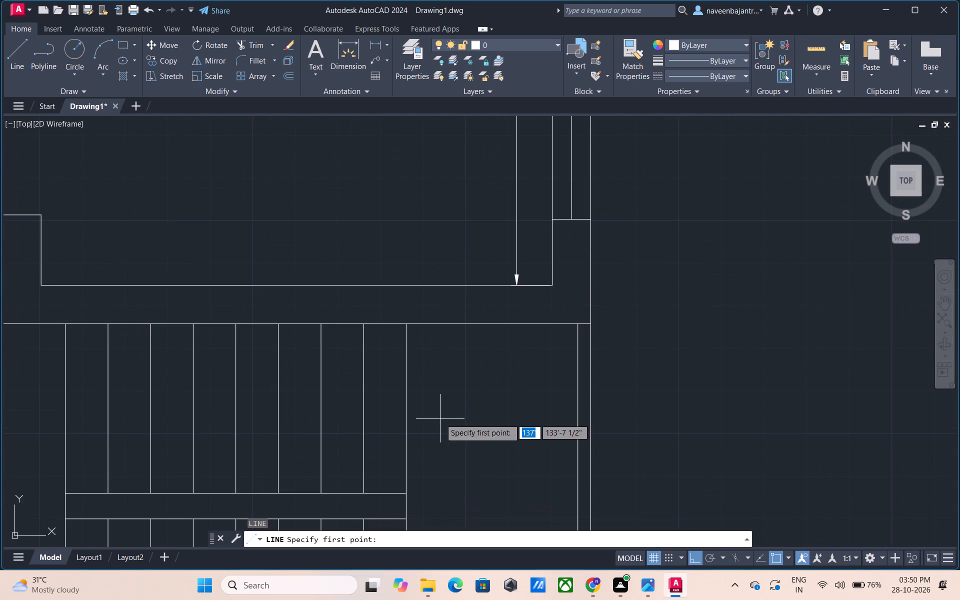
{"action": "left_click", "coordinate": [529, 285]}
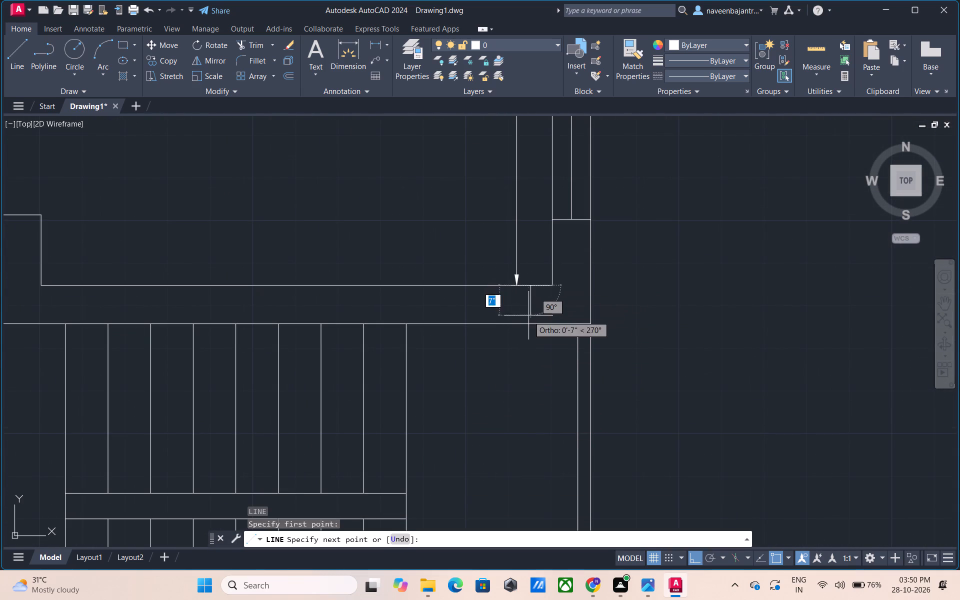
{"action": "left_click", "coordinate": [528, 327]}
{"action": "key", "text": "Escape"}
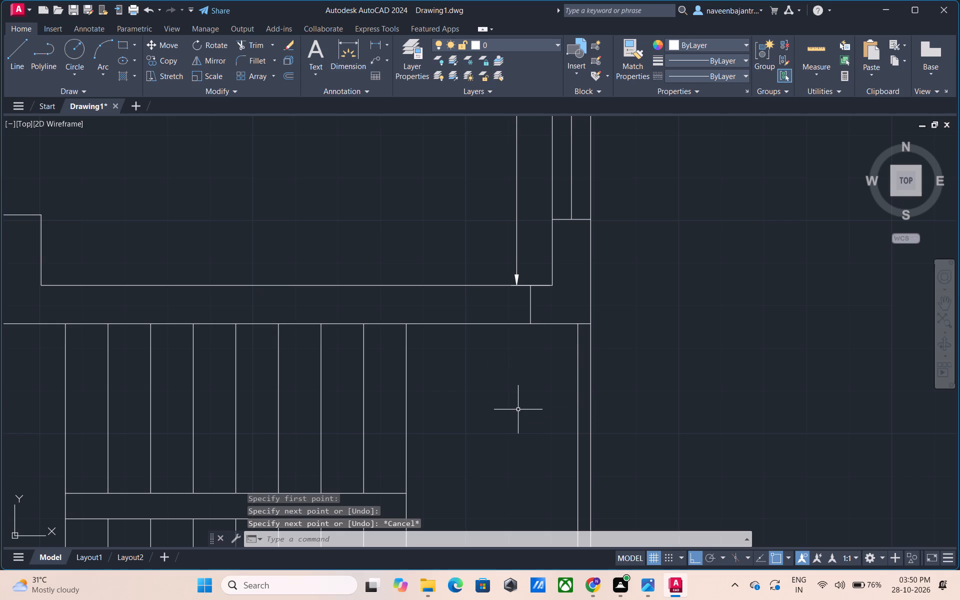
Offset the new jamb line 4' to the left along the bottom wall to mark the other side of the opening.
{"action": "type", "text": "o 4'"}
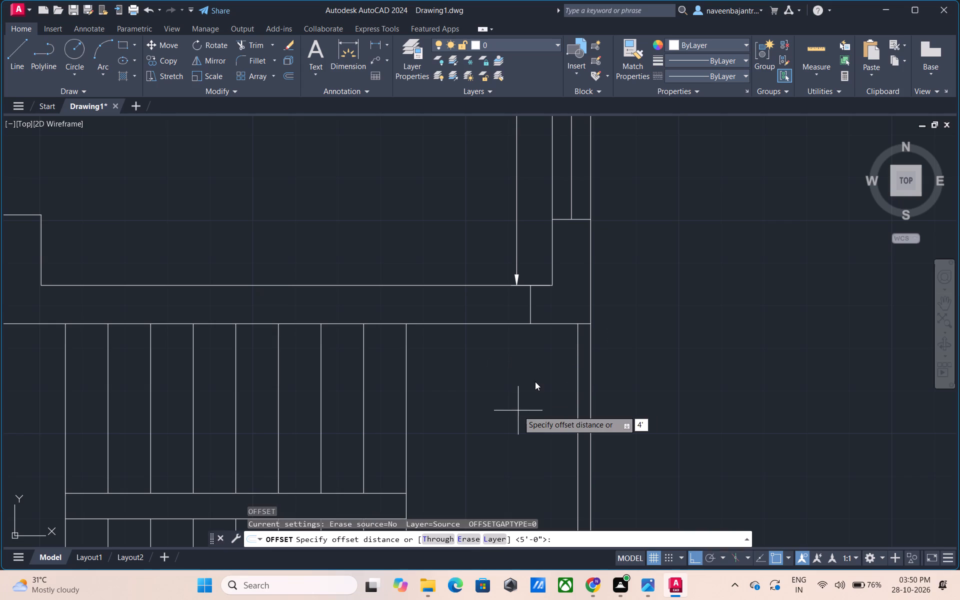
{"action": "key", "text": "Return"}
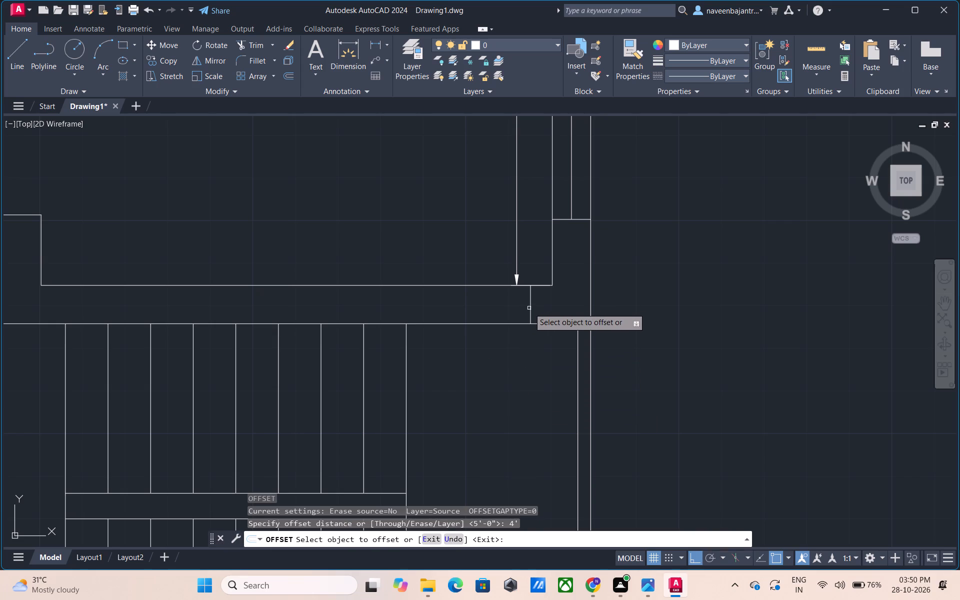
{"action": "left_click", "coordinate": [529, 308]}
{"action": "left_click", "coordinate": [495, 305]}
{"action": "key", "text": "Escape"}
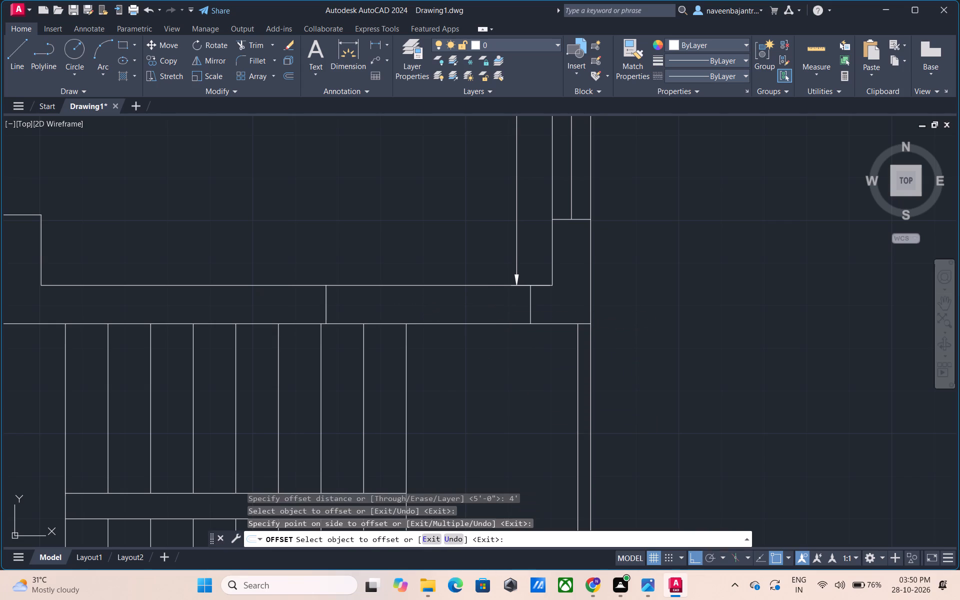
Trim the inner line of the lower-right room's bottom wall between the two jamb lines.
{"action": "type", "text": "tr"}
{"action": "key", "text": "space"}
{"action": "left_click", "coordinate": [452, 285]}
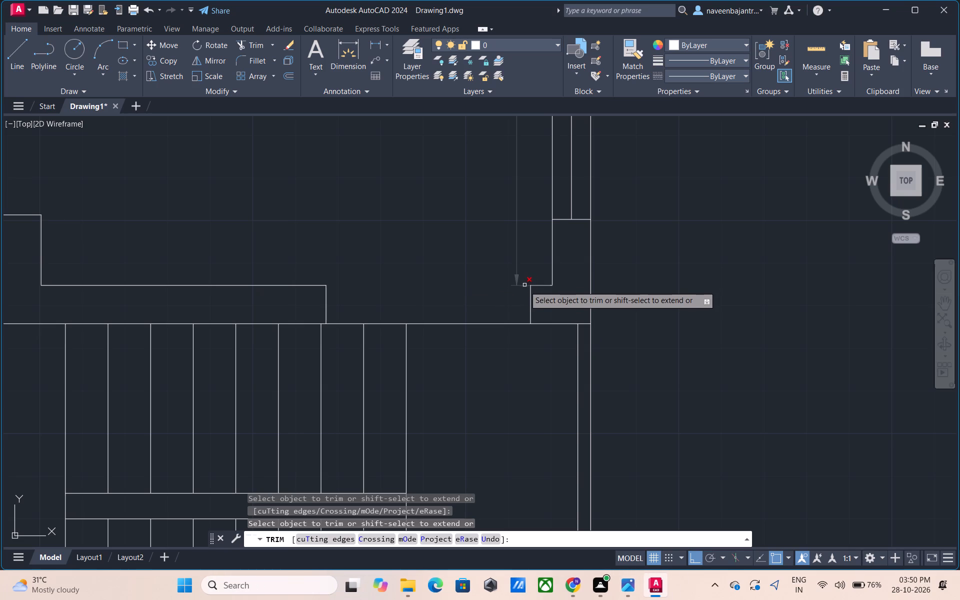
{"action": "key", "text": "Escape"}
{"action": "scroll", "coordinate": [525, 309], "scroll_direction": "down", "scroll_amount": 1}
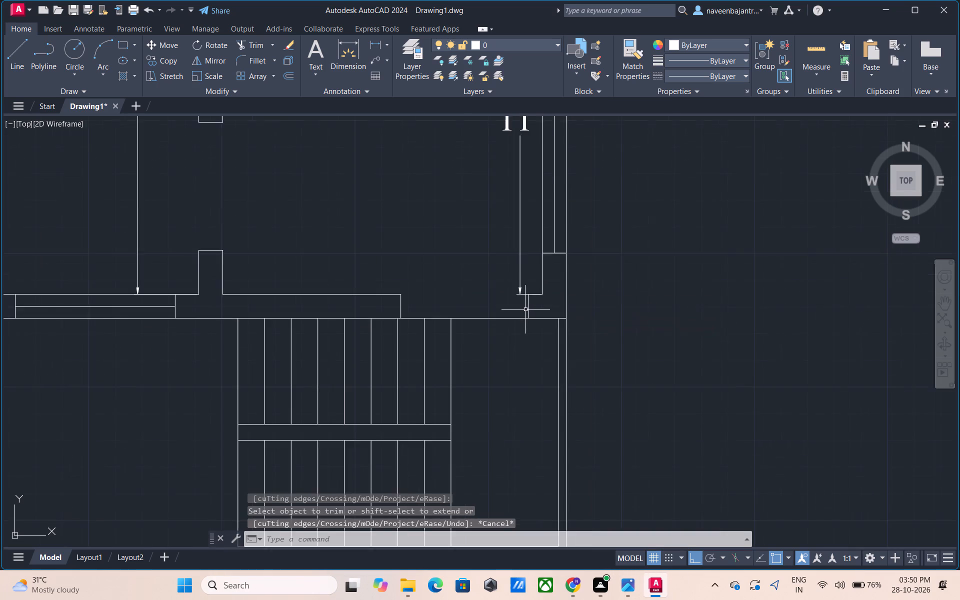
Dimension the front open area's depth from the plot's lower-right corner to the house's bottom wall, placing the dimension line just left of the staircase.
{"action": "scroll", "coordinate": [525, 309], "scroll_direction": "down", "scroll_amount": 2}
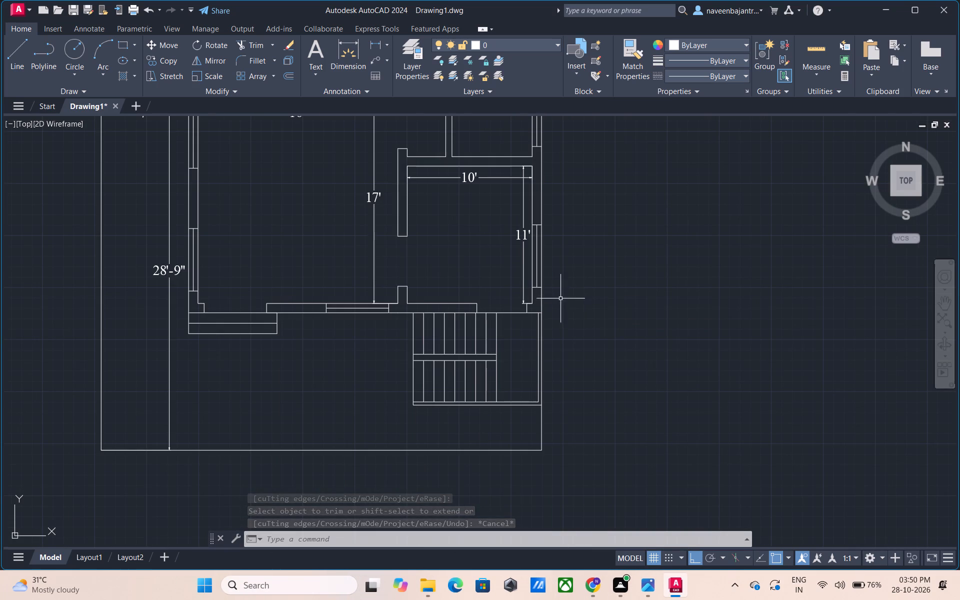
{"action": "middle_click_drag", "start_coordinate": [609, 316], "coordinate": [649, 287]}
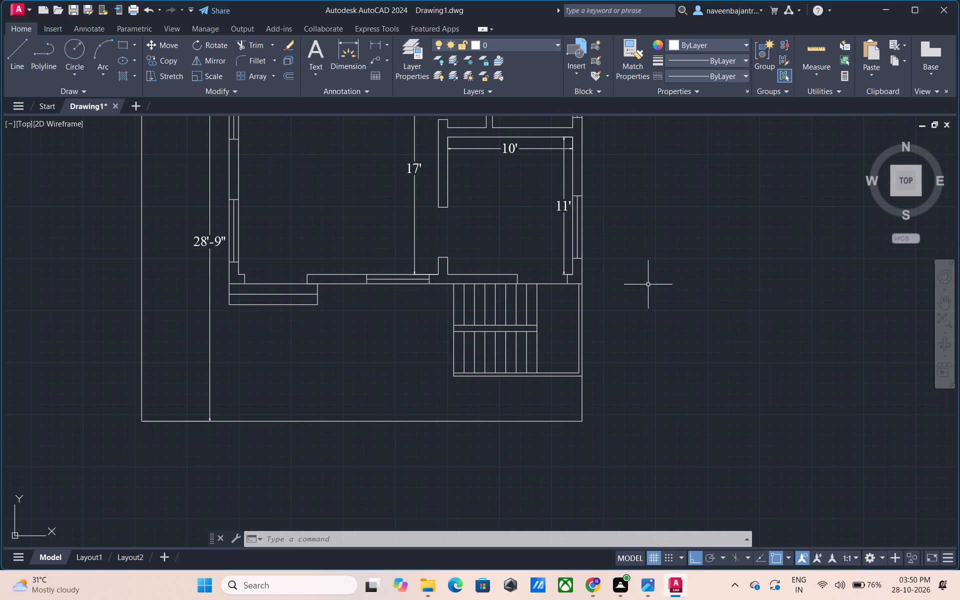
{"action": "key", "text": "Escape"}
{"action": "left_click", "coordinate": [334, 54]}
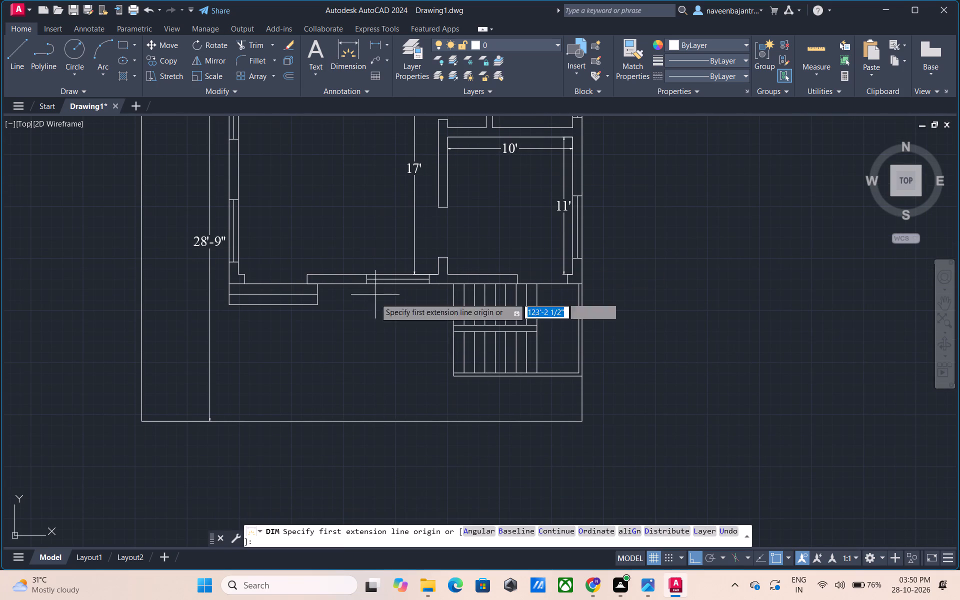
{"action": "left_click", "coordinate": [580, 422]}
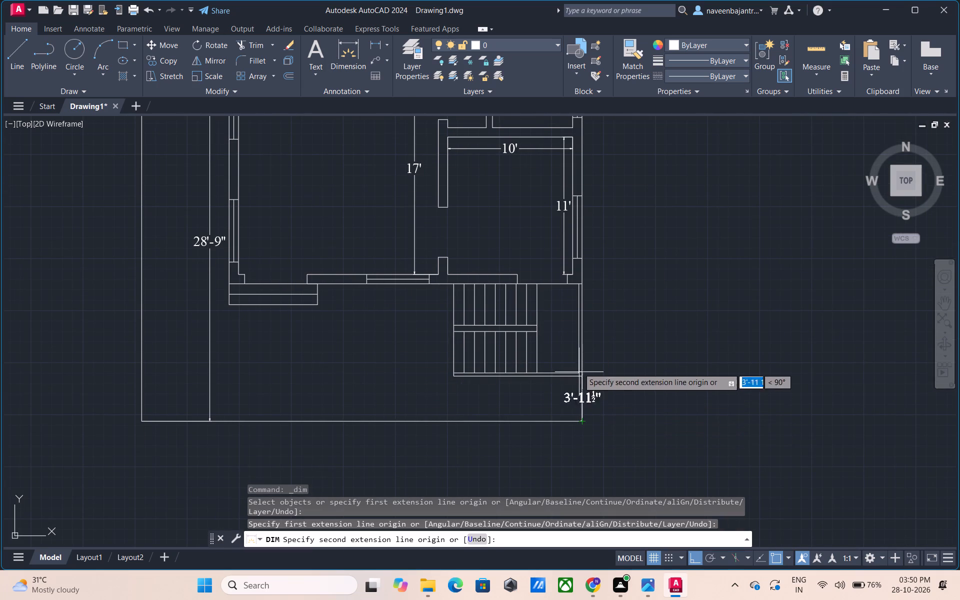
{"action": "left_click", "coordinate": [582, 280]}
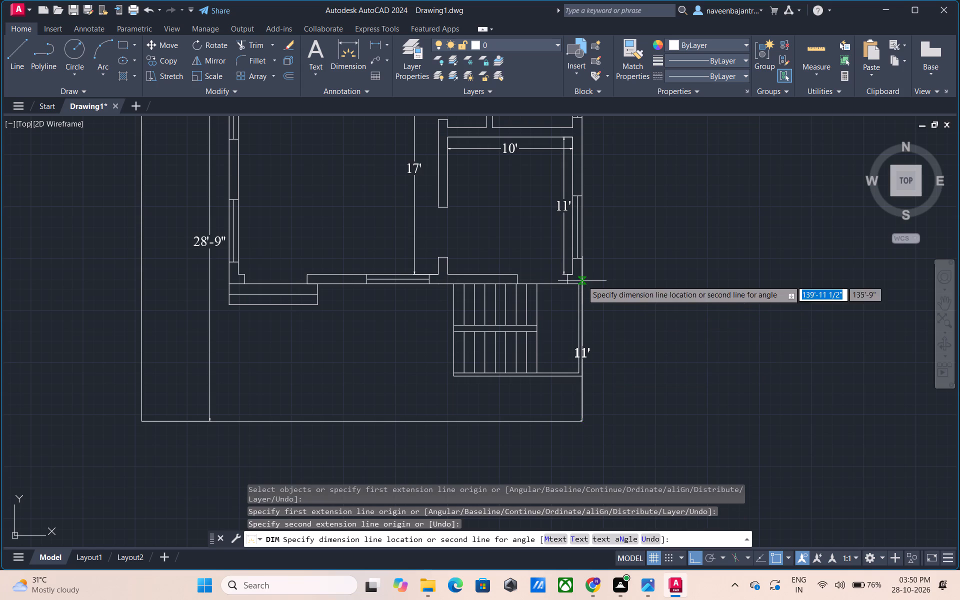
{"action": "left_click", "coordinate": [428, 283]}
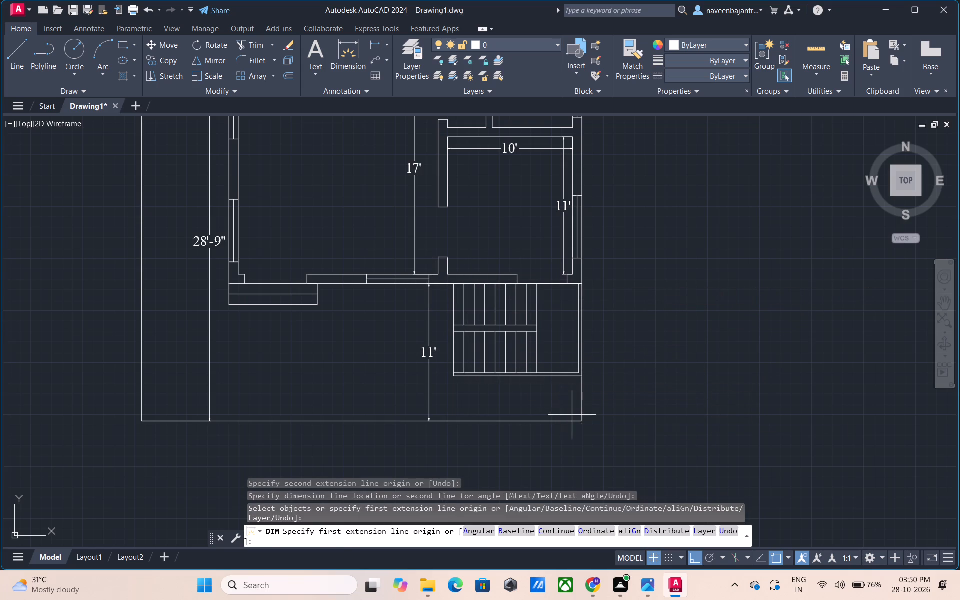
{"action": "key", "text": "Escape"}
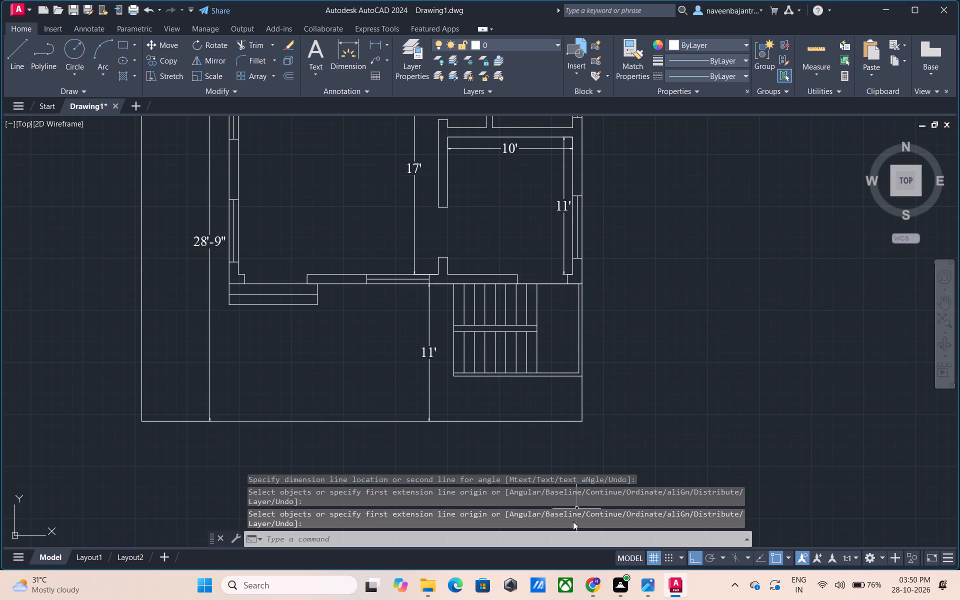
Dimension the front open area's width from the house's lower-left outer corner to the right boundary, placing the dimension line just below the plot.
{"action": "middle_click_drag", "start_coordinate": [571, 525], "coordinate": [654, 384]}
{"action": "middle_click_drag", "start_coordinate": [645, 361], "coordinate": [692, 250]}
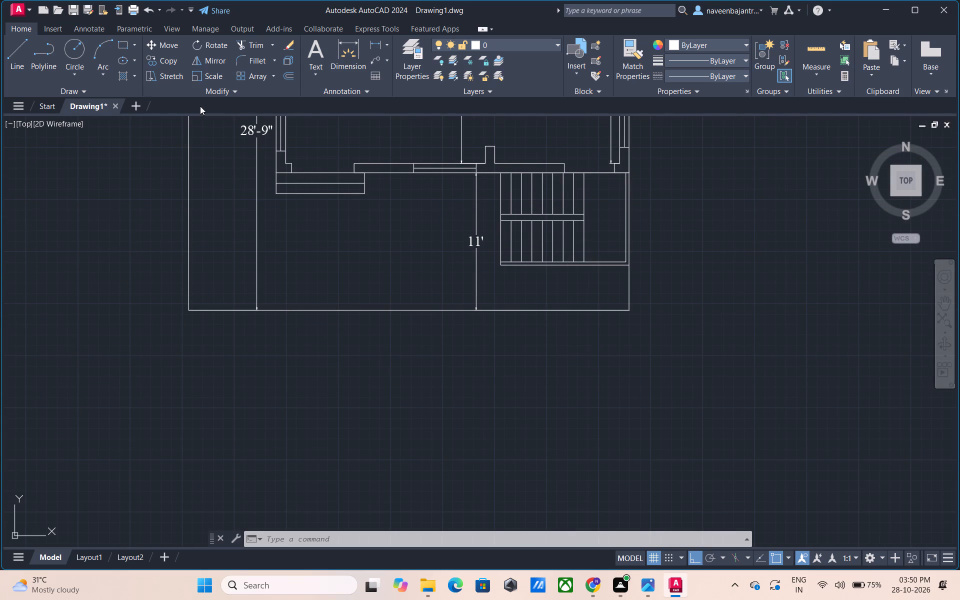
{"action": "left_click", "coordinate": [354, 57]}
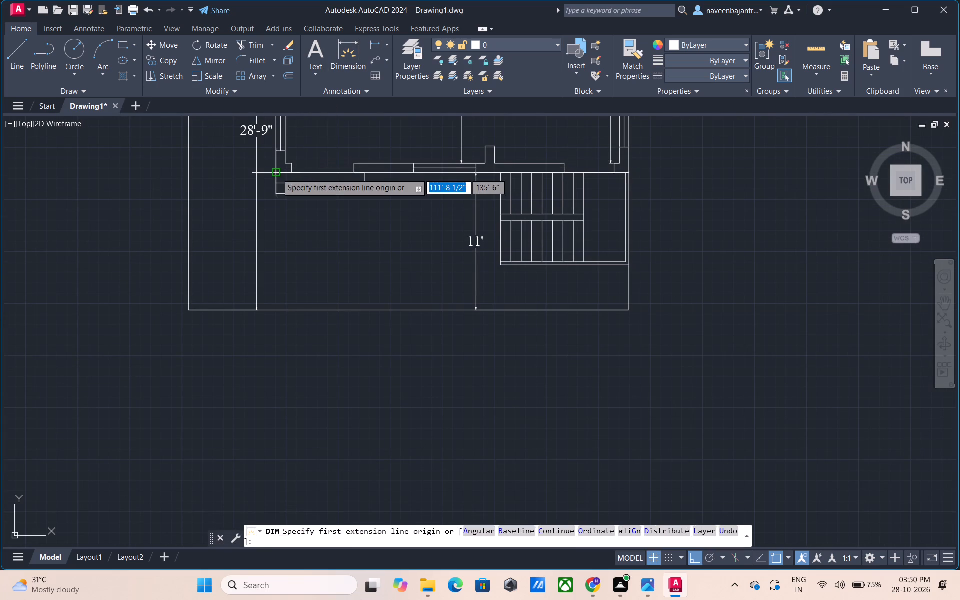
{"action": "left_click", "coordinate": [276, 173]}
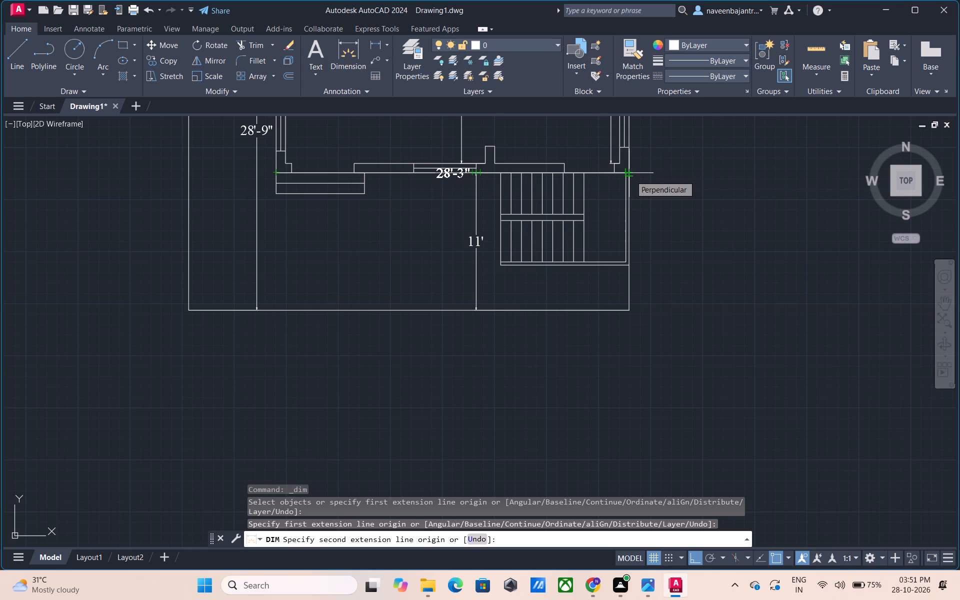
{"action": "left_click", "coordinate": [630, 175]}
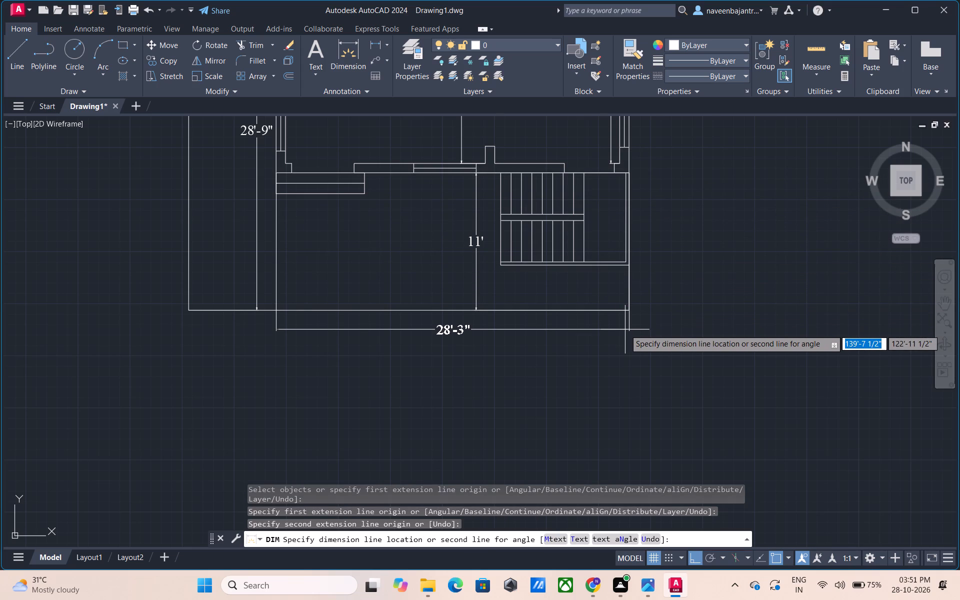
{"action": "key", "text": "Escape"}
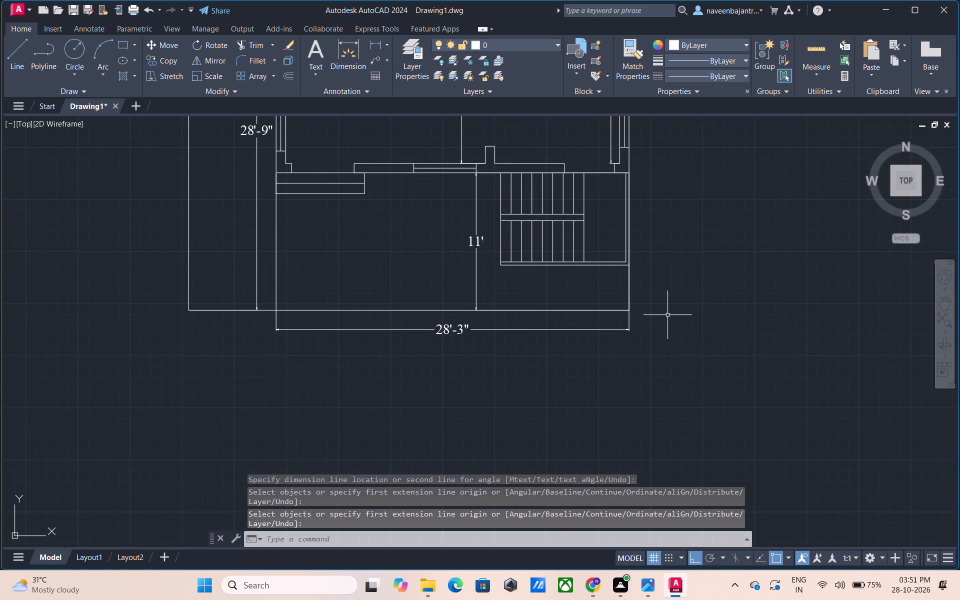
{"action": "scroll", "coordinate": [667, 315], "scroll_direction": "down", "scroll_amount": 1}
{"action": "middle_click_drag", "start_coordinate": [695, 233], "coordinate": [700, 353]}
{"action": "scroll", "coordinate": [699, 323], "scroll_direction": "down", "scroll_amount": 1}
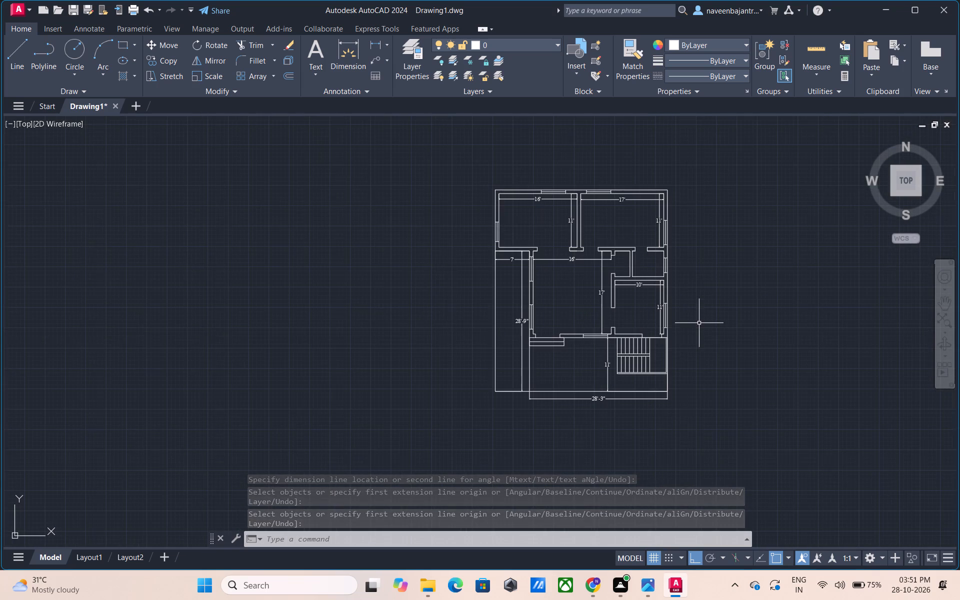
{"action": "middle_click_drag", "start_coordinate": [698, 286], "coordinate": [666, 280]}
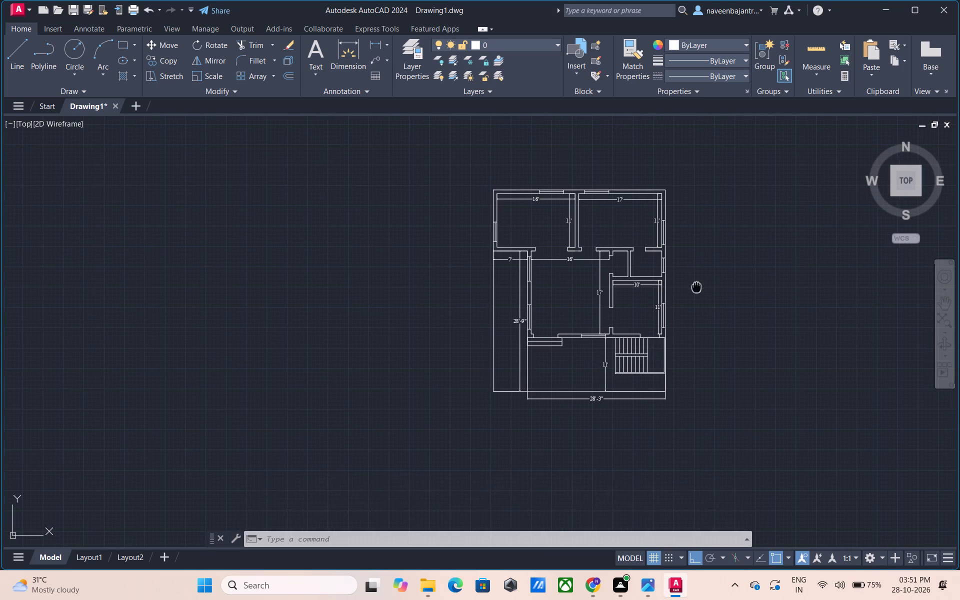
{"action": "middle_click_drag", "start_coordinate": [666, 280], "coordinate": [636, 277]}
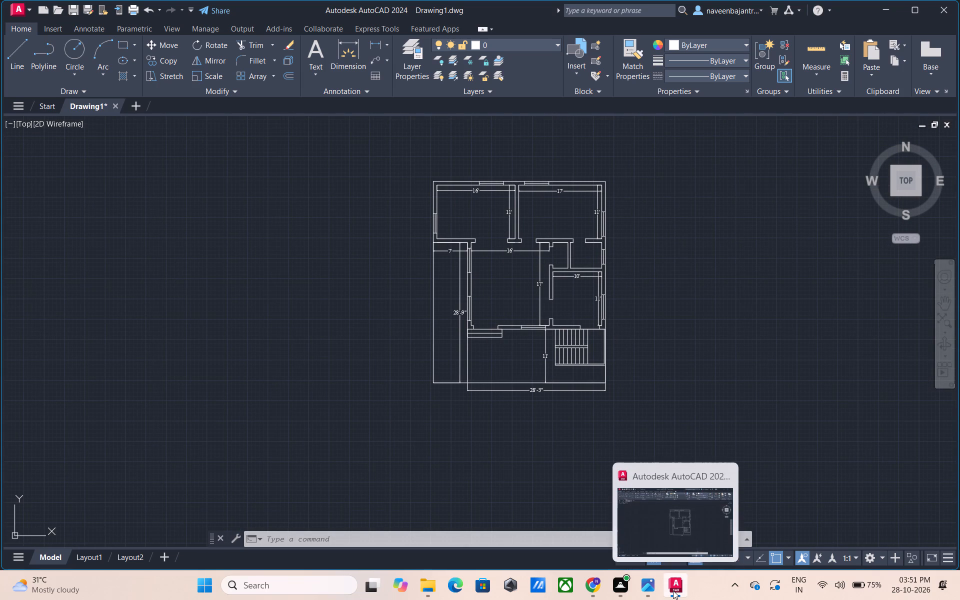
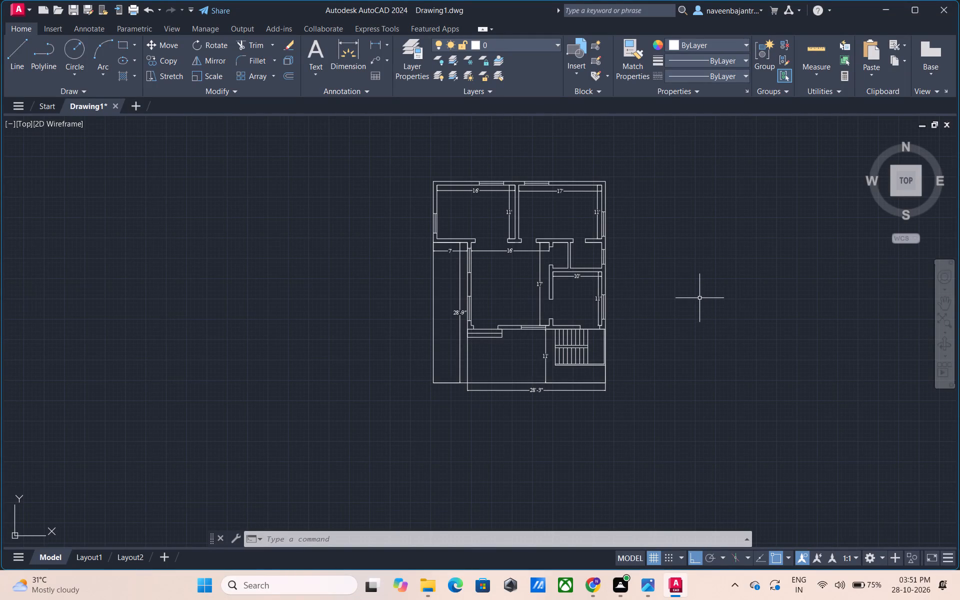
Fill the inner strips of the two north-wall windows with a solid hatch in colour 0,0,0.
{"action": "middle_click_drag", "start_coordinate": [699, 298], "coordinate": [697, 315]}
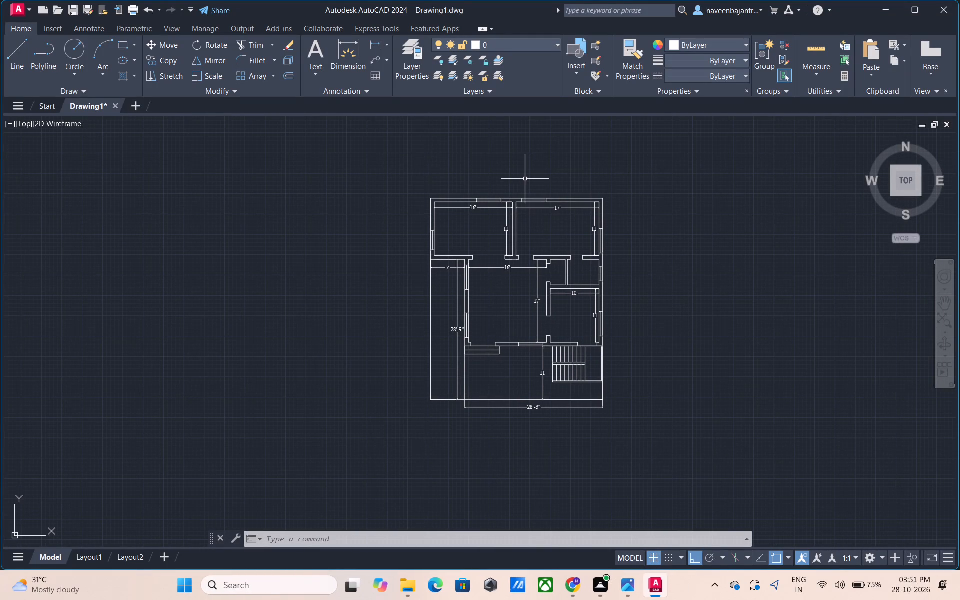
{"action": "scroll", "coordinate": [509, 178], "scroll_direction": "up", "scroll_amount": 2}
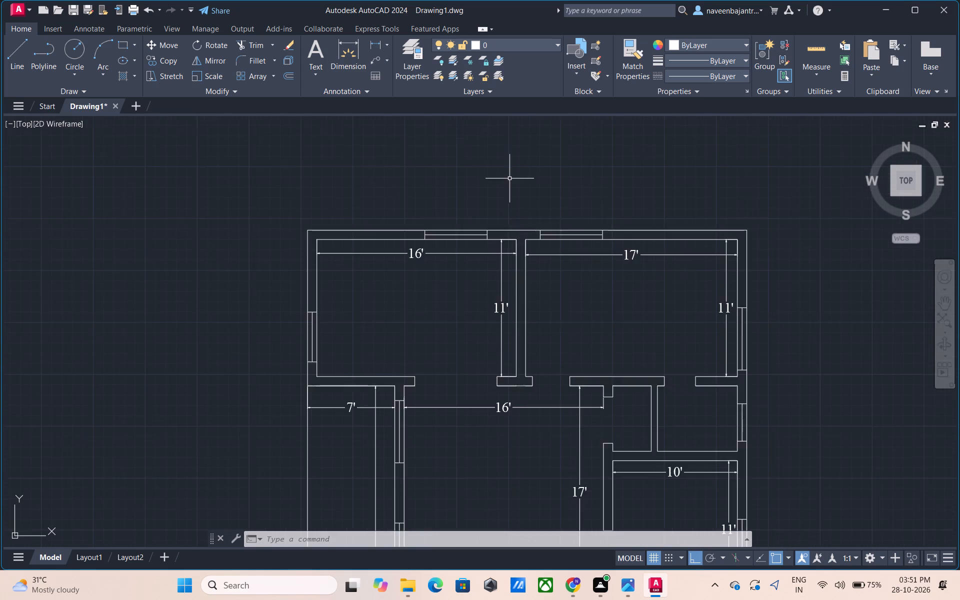
{"action": "scroll", "coordinate": [509, 178], "scroll_direction": "up", "scroll_amount": 1}
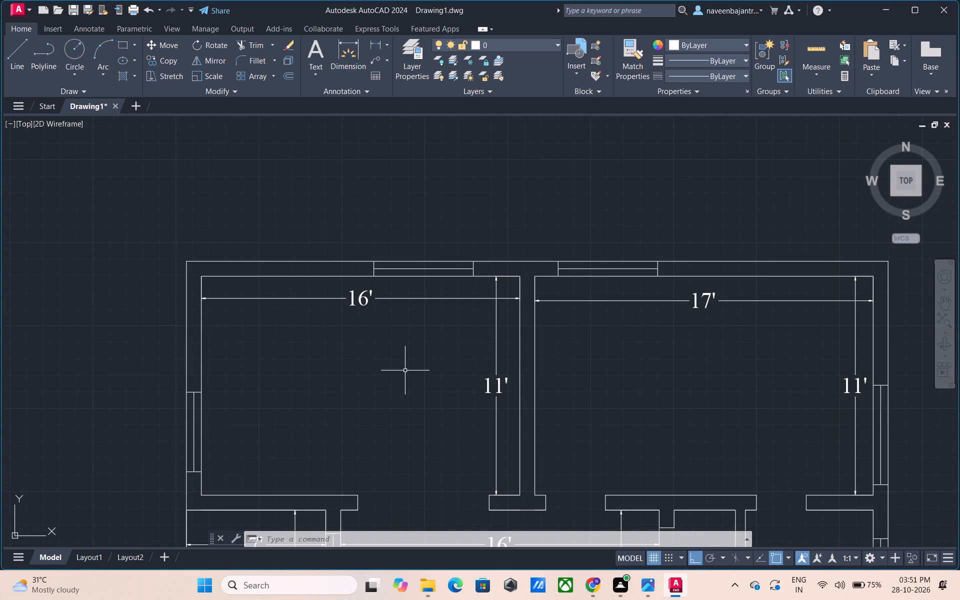
{"action": "scroll", "coordinate": [405, 370], "scroll_direction": "up", "scroll_amount": 1}
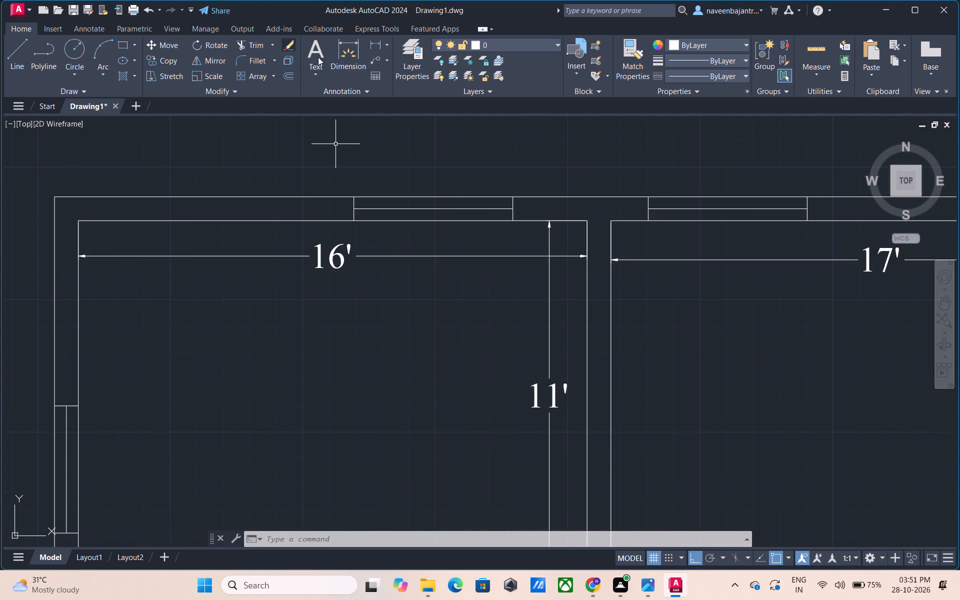
{"action": "left_click", "coordinate": [125, 77]}
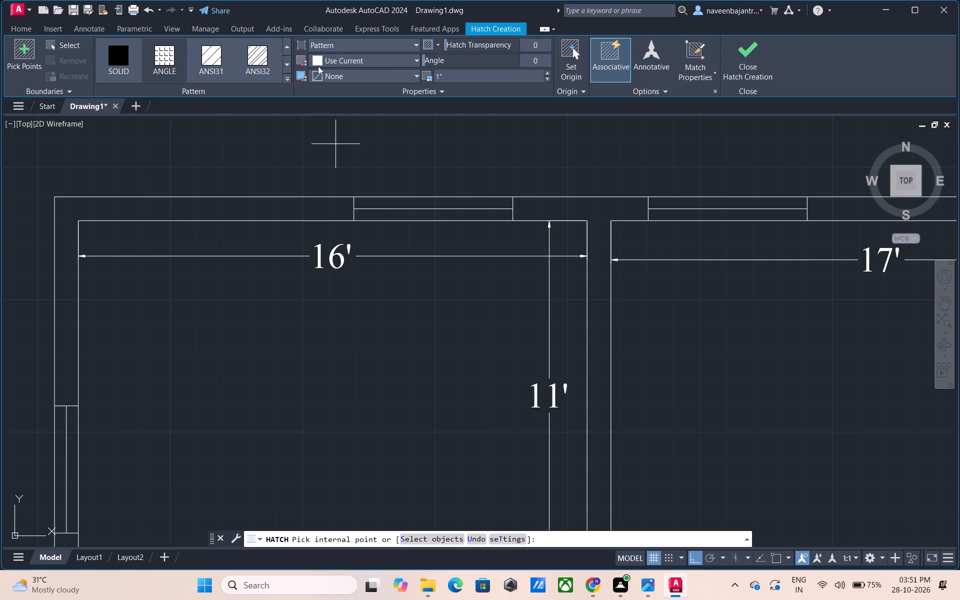
{"action": "left_click", "coordinate": [314, 62]}
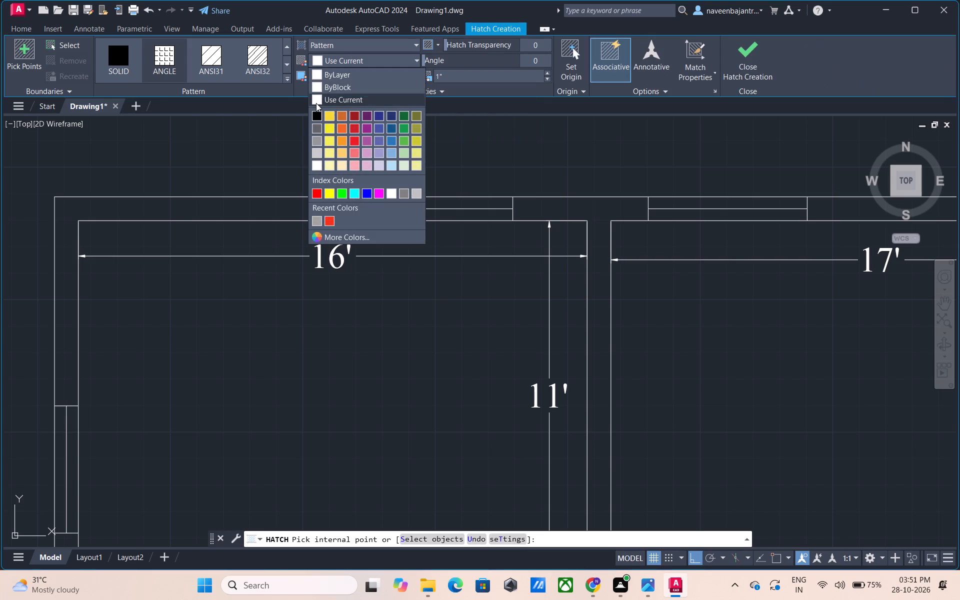
{"action": "left_click", "coordinate": [316, 111]}
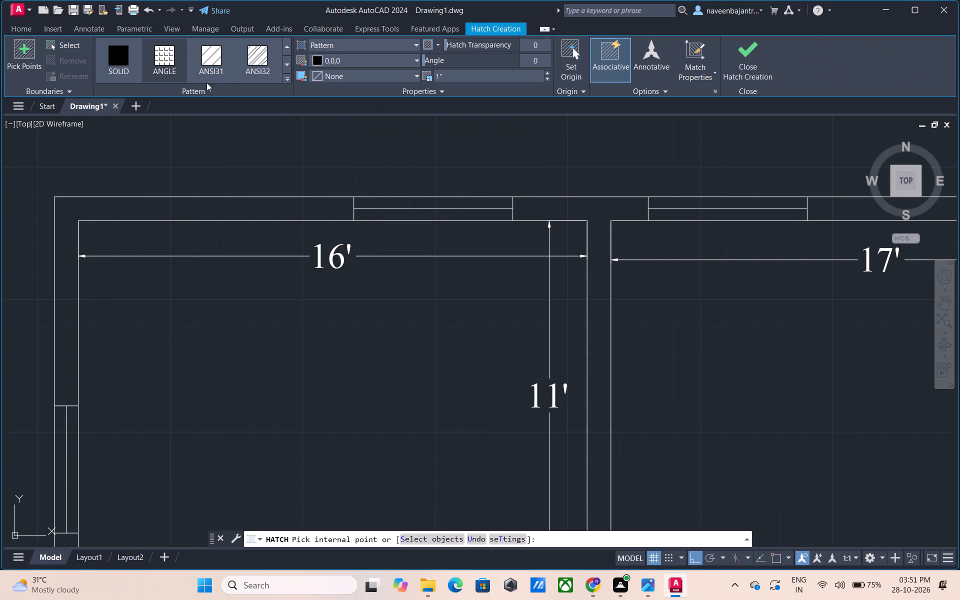
{"action": "left_click", "coordinate": [115, 54]}
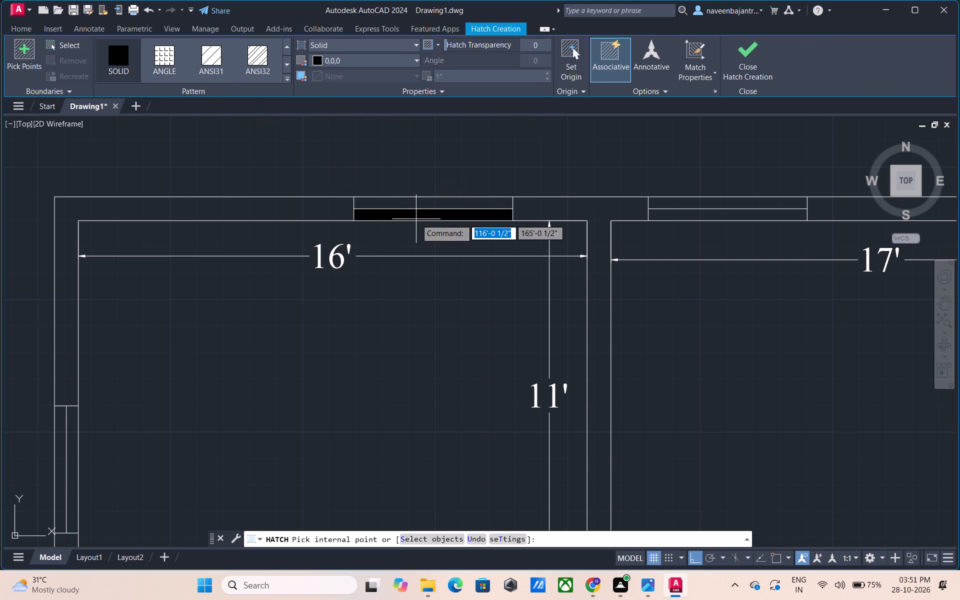
{"action": "left_click", "coordinate": [420, 217]}
{"action": "left_click", "coordinate": [696, 215]}
Fill the outer strips of the two upper east-wall windows with the same solid black hatch.
{"action": "scroll", "coordinate": [696, 215], "scroll_direction": "down", "scroll_amount": 2}
{"action": "scroll", "coordinate": [888, 337], "scroll_direction": "up", "scroll_amount": 2}
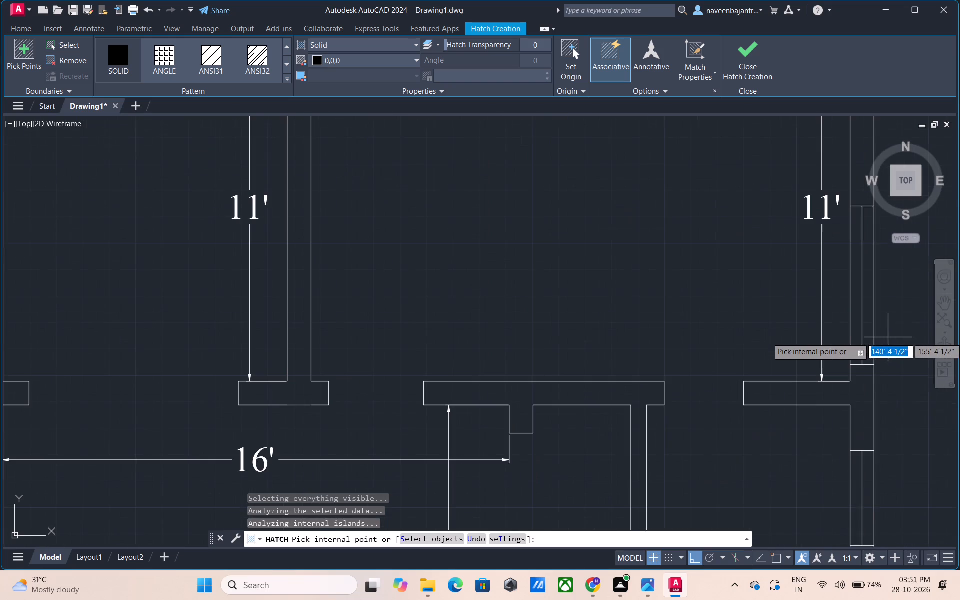
{"action": "left_click", "coordinate": [871, 317]}
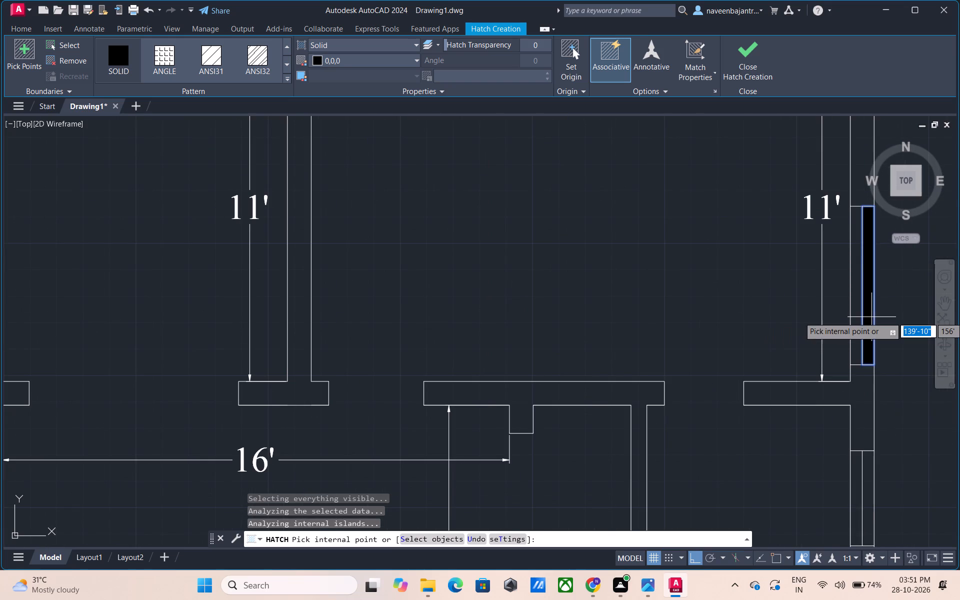
{"action": "scroll", "coordinate": [871, 317], "scroll_direction": "down", "scroll_amount": 2}
{"action": "scroll", "coordinate": [868, 392], "scroll_direction": "up", "scroll_amount": 2}
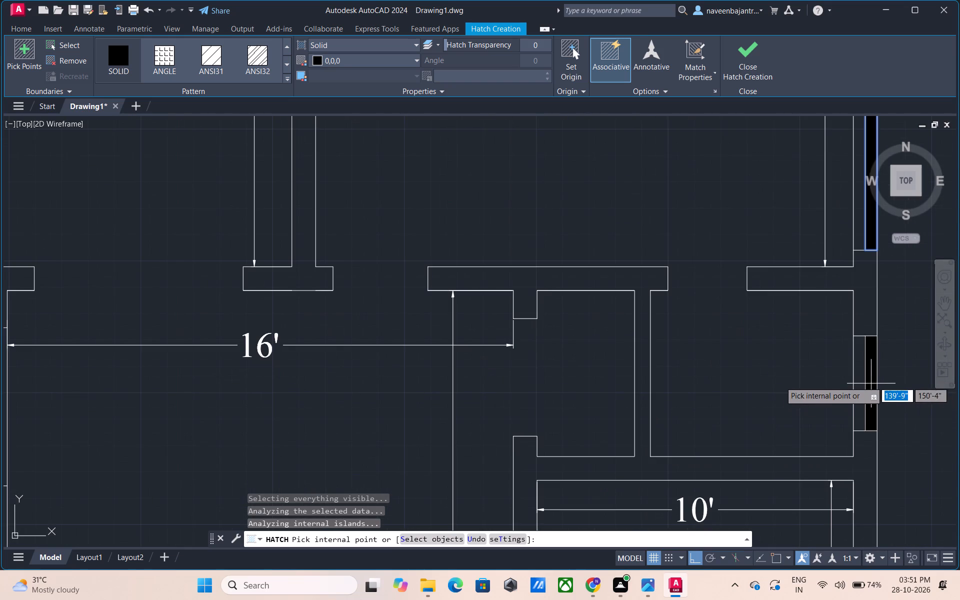
{"action": "left_click", "coordinate": [871, 381]}
Fill the outer strips of both windows in the 16' by 17' room's west wall with the solid black hatch.
{"action": "scroll", "coordinate": [871, 381], "scroll_direction": "down", "scroll_amount": 2}
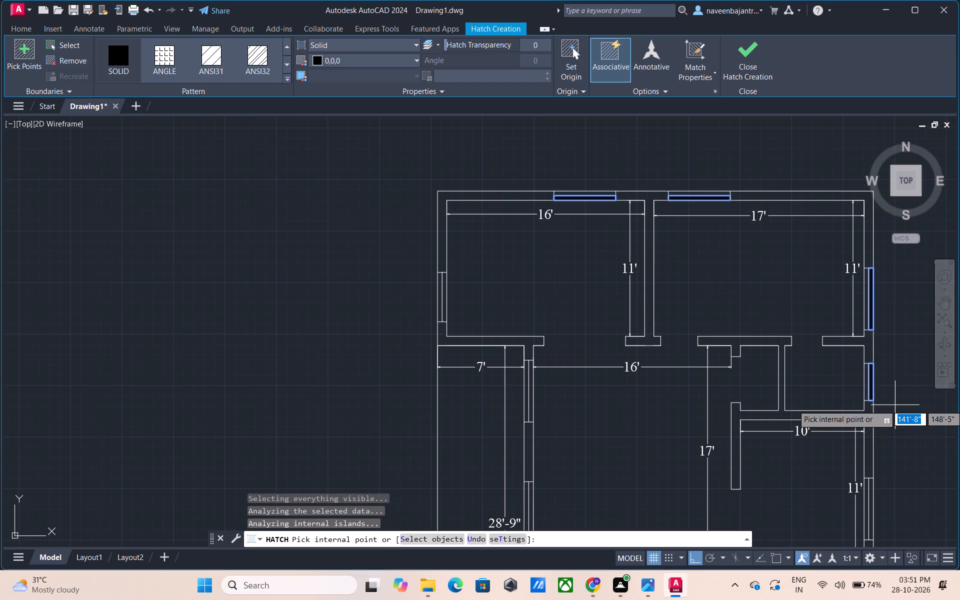
{"action": "middle_click_drag", "start_coordinate": [895, 405], "coordinate": [825, 233]}
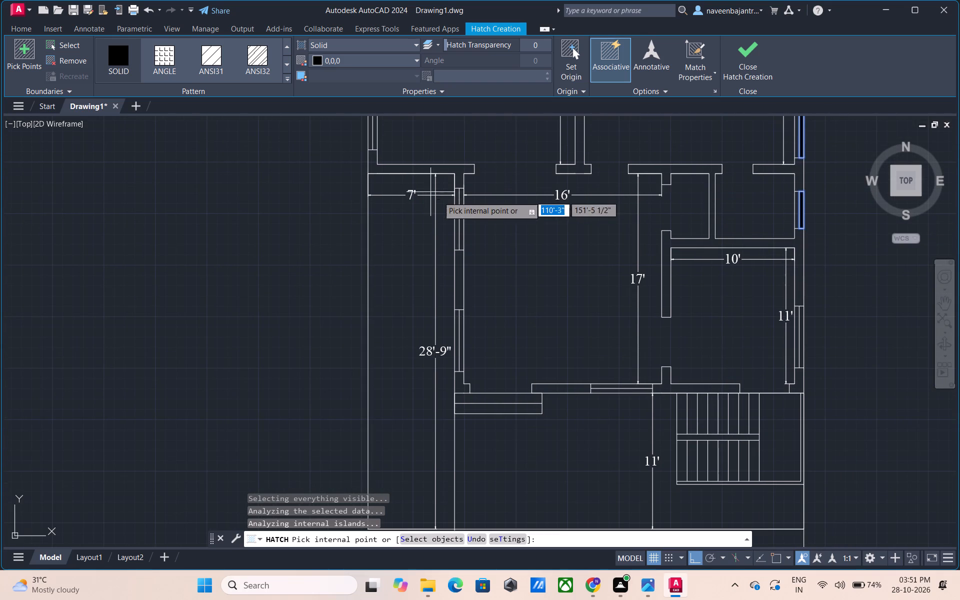
{"action": "left_click", "coordinate": [455, 223]}
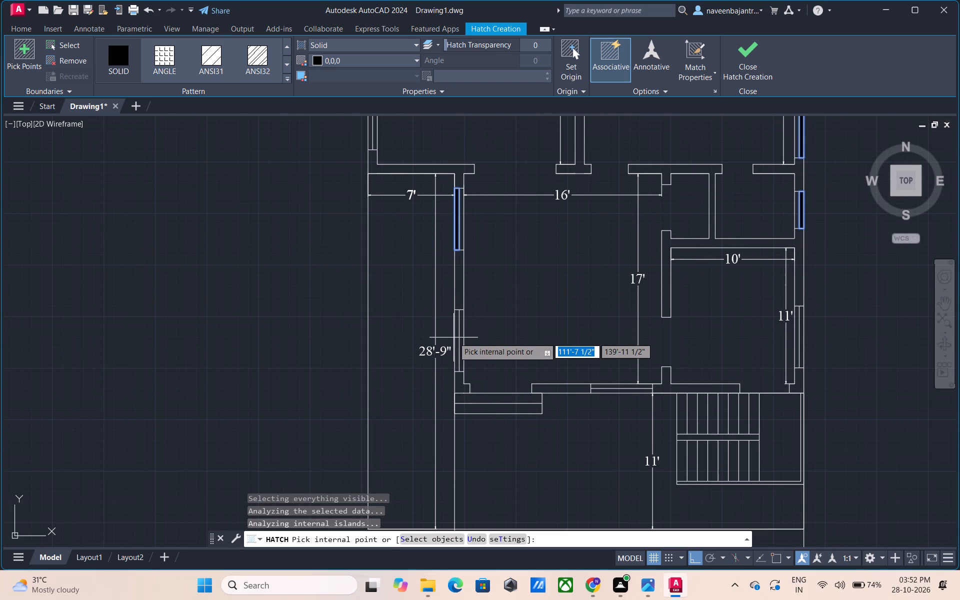
{"action": "left_click", "coordinate": [456, 335]}
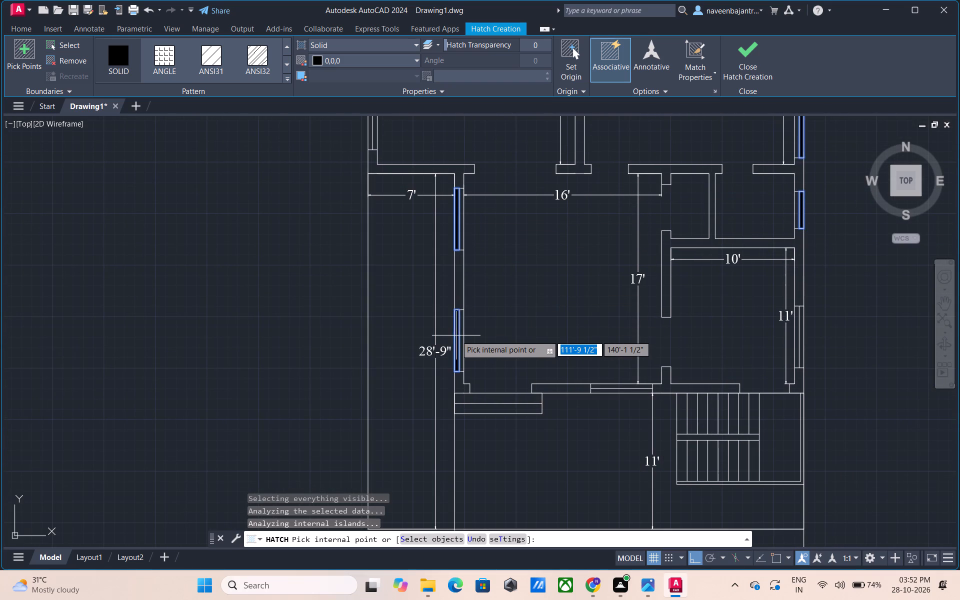
Hatch the outer strips of the 10' by 11' room's east window and the south-wall window solid black, and finish the hatch.
{"action": "left_click", "coordinate": [802, 353]}
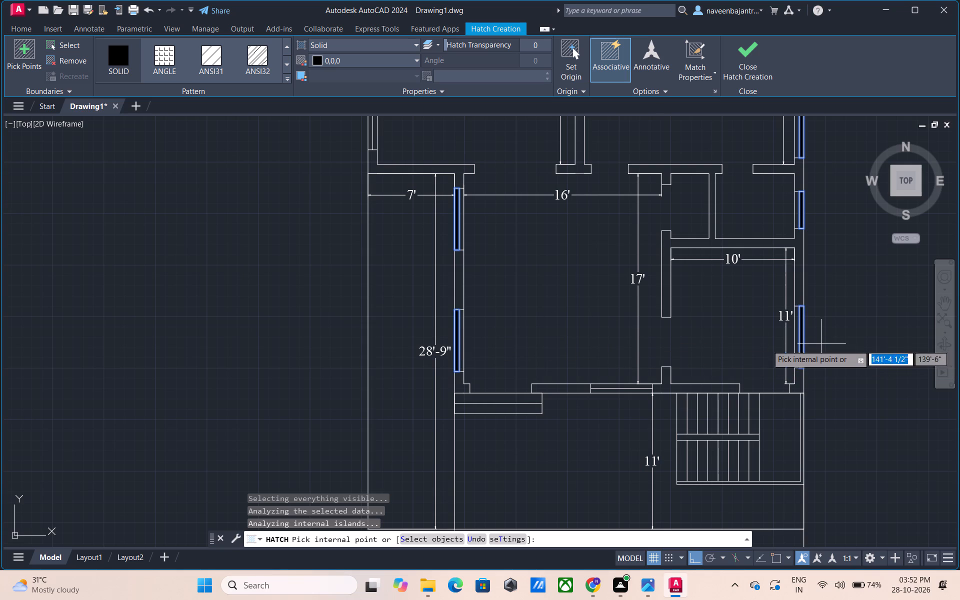
{"action": "scroll", "coordinate": [619, 390], "scroll_direction": "up", "scroll_amount": 1}
{"action": "left_click", "coordinate": [619, 390]}
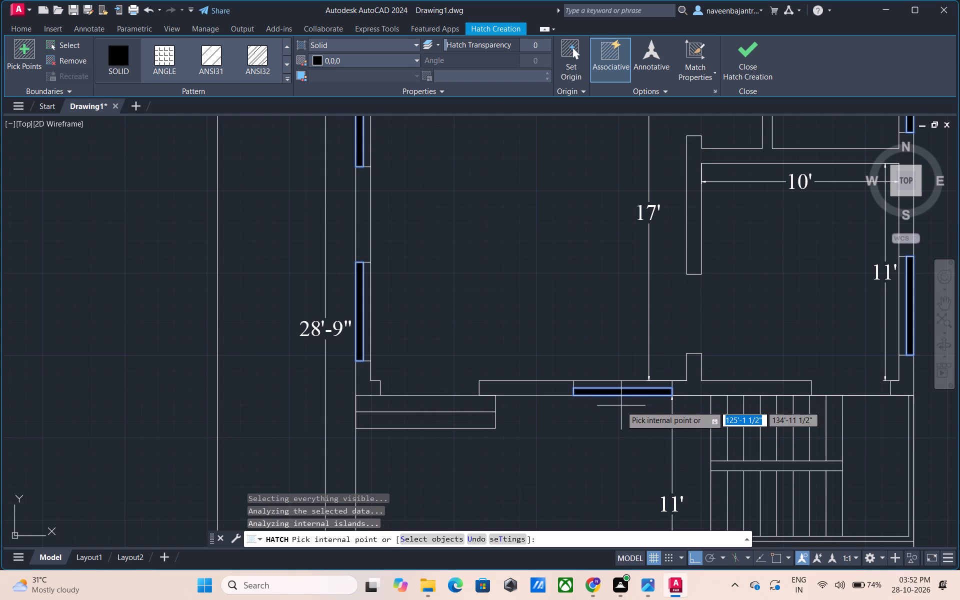
{"action": "scroll", "coordinate": [621, 407], "scroll_direction": "down", "scroll_amount": 2}
{"action": "key", "text": "Escape"}
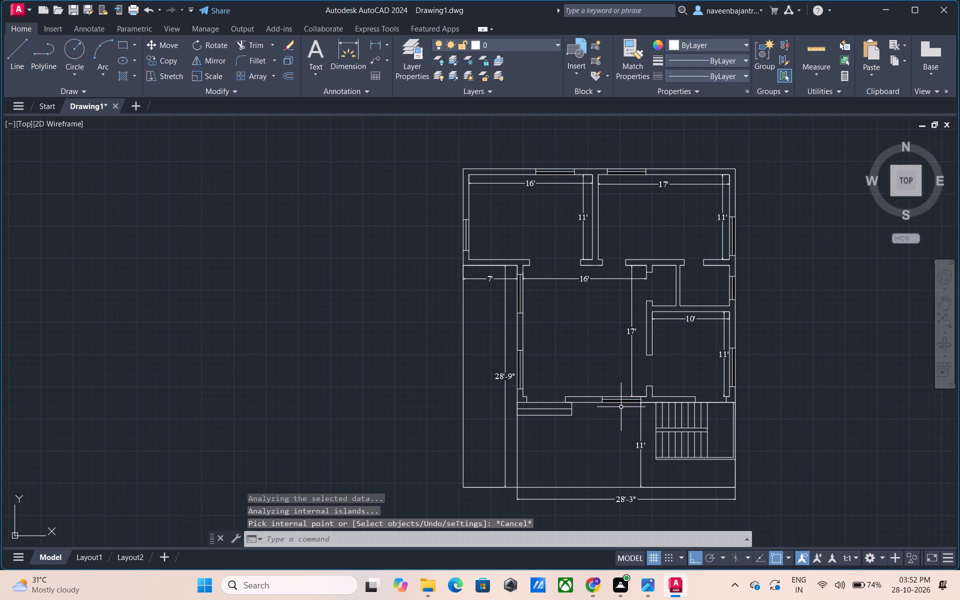
Fill the outer strip of the north-west room's west-wall window with the solid black hatch.
{"action": "scroll", "coordinate": [443, 193], "scroll_direction": "up", "scroll_amount": 2}
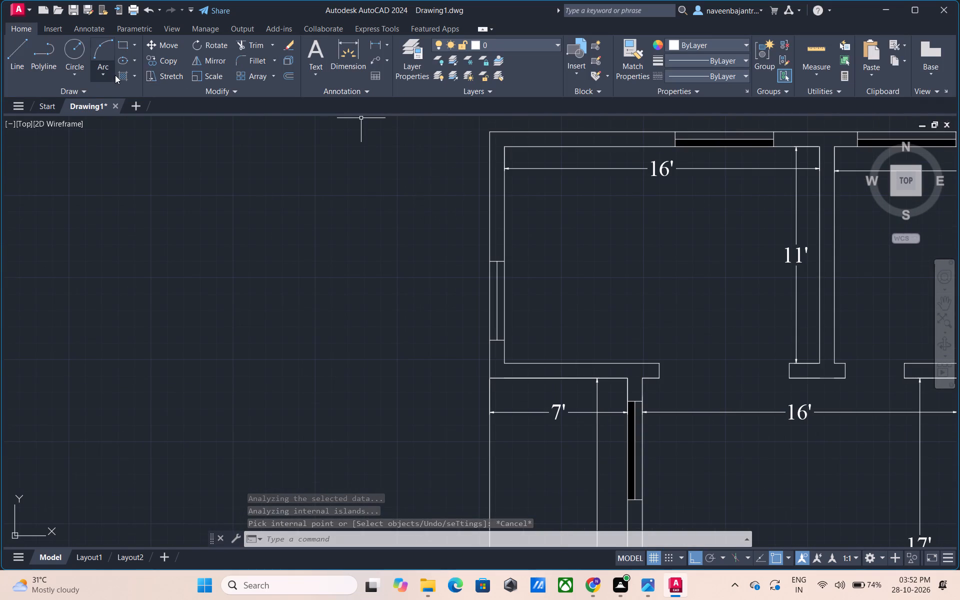
{"action": "left_click", "coordinate": [116, 74]}
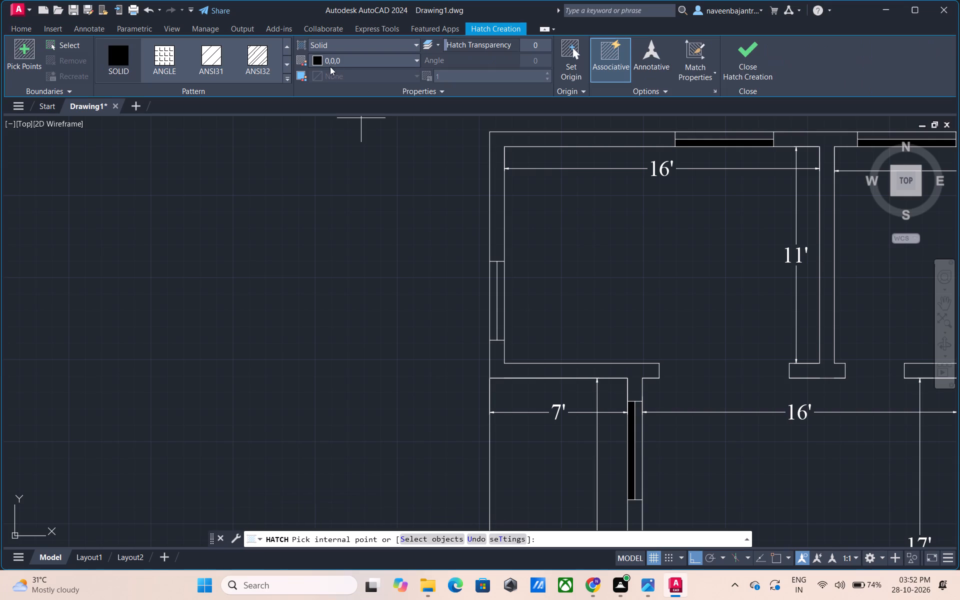
{"action": "left_click", "coordinate": [492, 303]}
{"action": "key", "text": "Escape"}
Create a multiline text box about 10' wide in the north-west 16' by 11' room with a text height of 7".
{"action": "scroll", "coordinate": [643, 303], "scroll_direction": "down", "scroll_amount": 1}
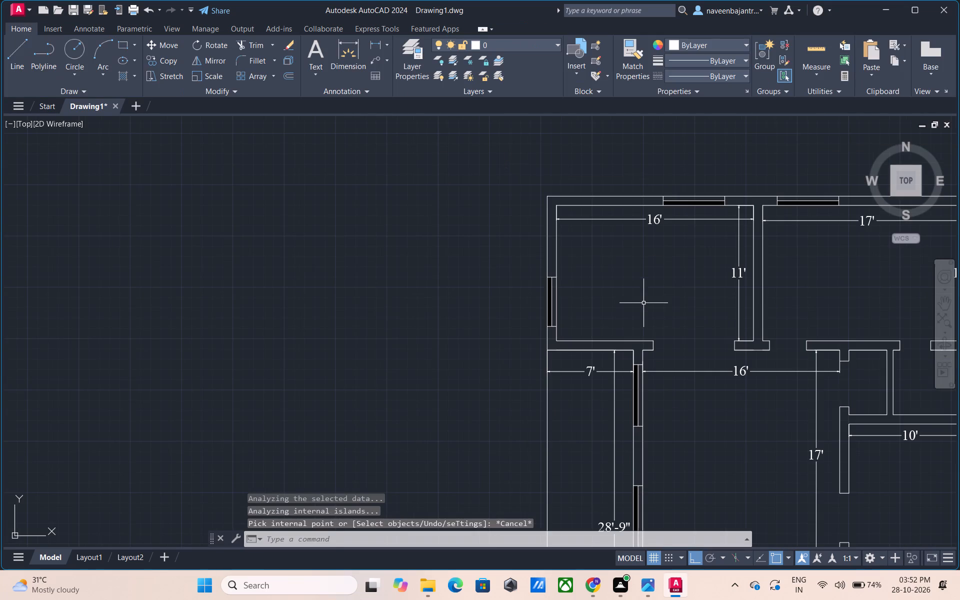
{"action": "scroll", "coordinate": [683, 338], "scroll_direction": "down", "scroll_amount": 1}
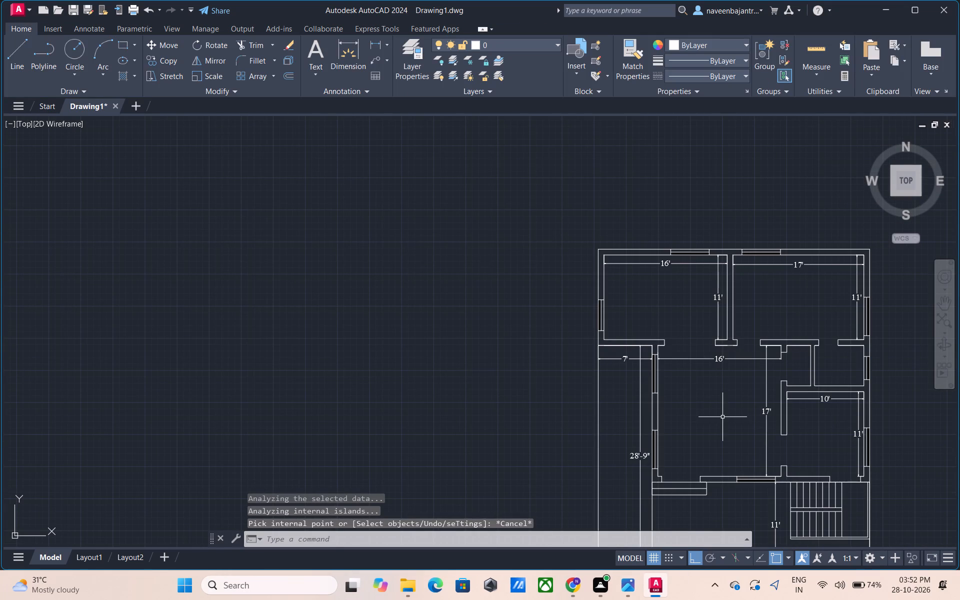
{"action": "middle_click_drag", "start_coordinate": [722, 417], "coordinate": [479, 309]}
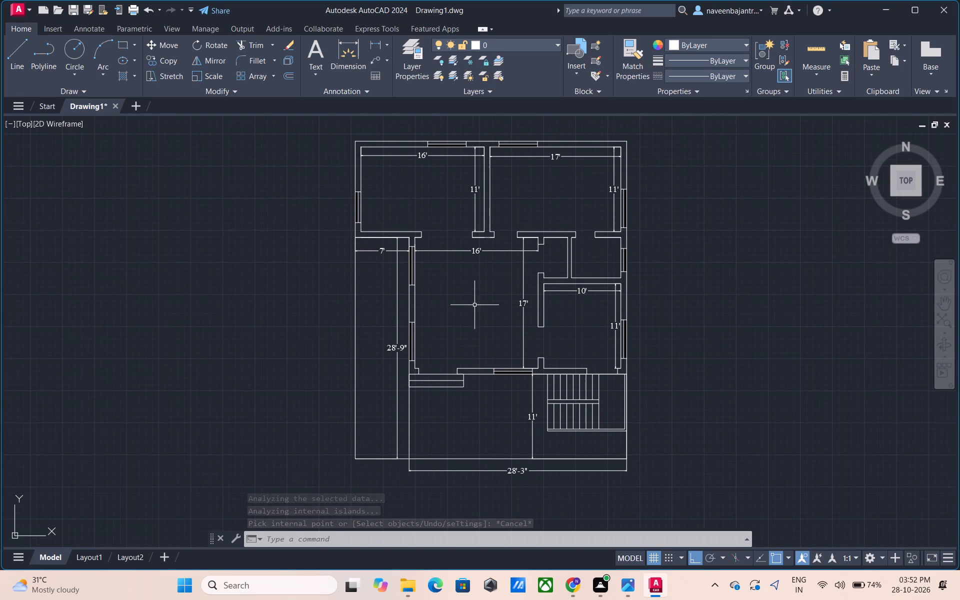
{"action": "scroll", "coordinate": [470, 300], "scroll_direction": "down", "scroll_amount": 1}
{"action": "middle_click_drag", "start_coordinate": [470, 300], "coordinate": [475, 314]}
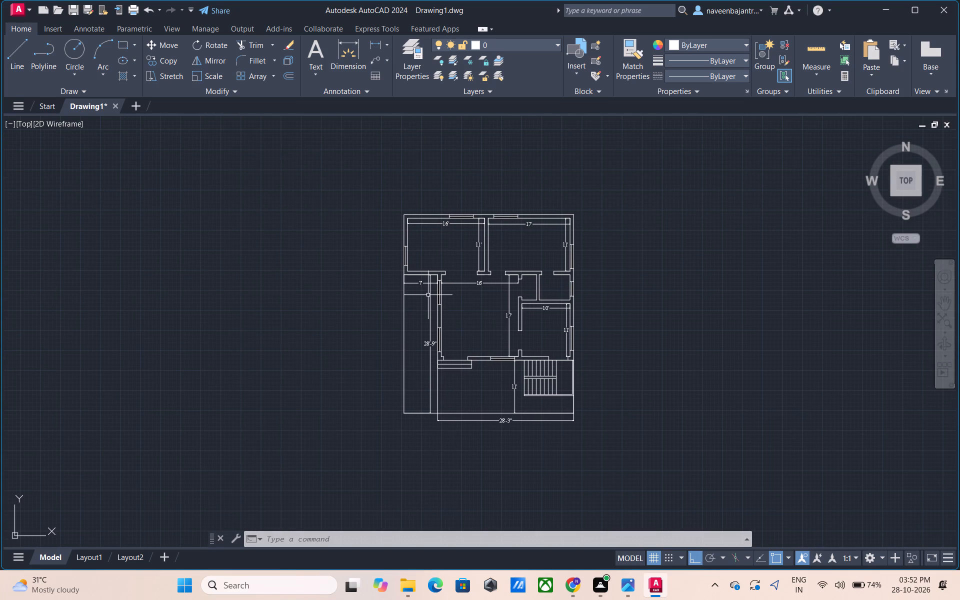
{"action": "scroll", "coordinate": [428, 295], "scroll_direction": "up", "scroll_amount": 1}
{"action": "key", "text": "Escape"}
{"action": "key", "text": "Escape"}
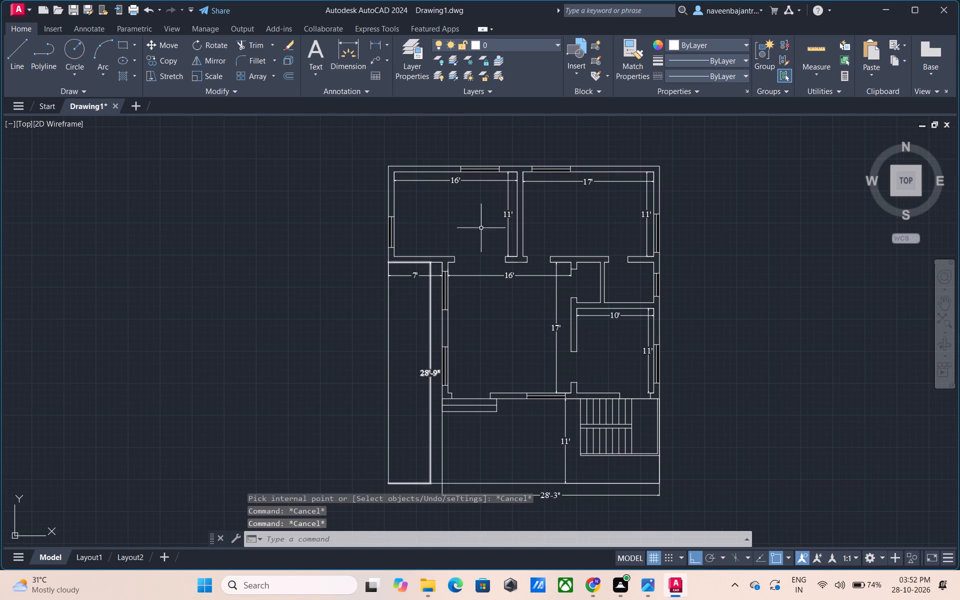
{"action": "left_click", "coordinate": [316, 53]}
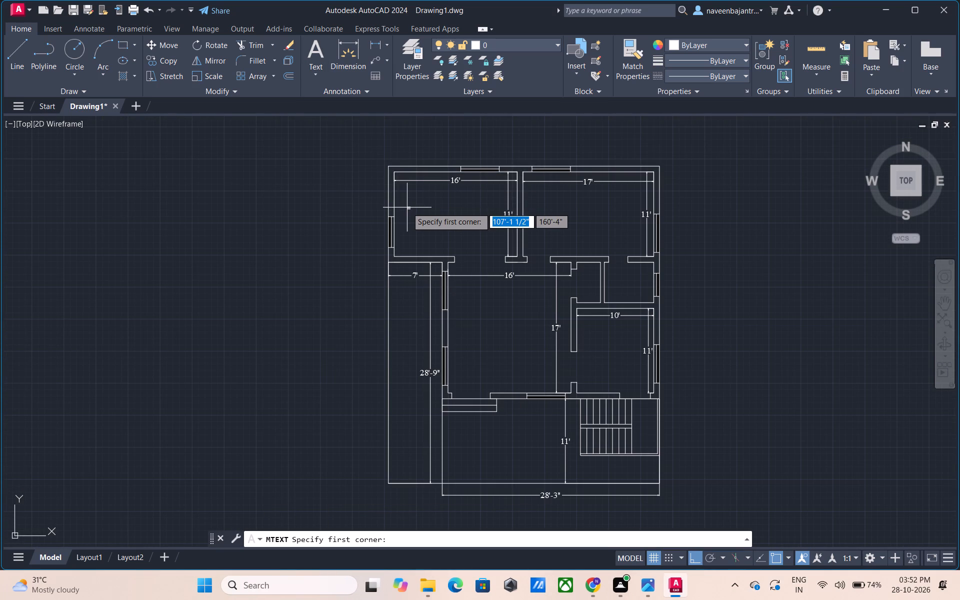
{"action": "left_click", "coordinate": [409, 210]}
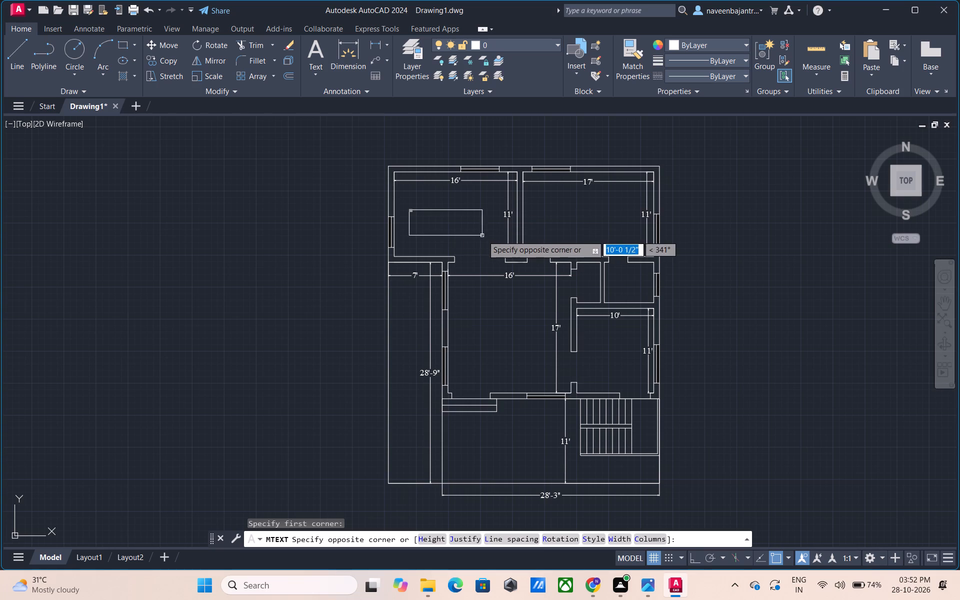
{"action": "left_click", "coordinate": [492, 236]}
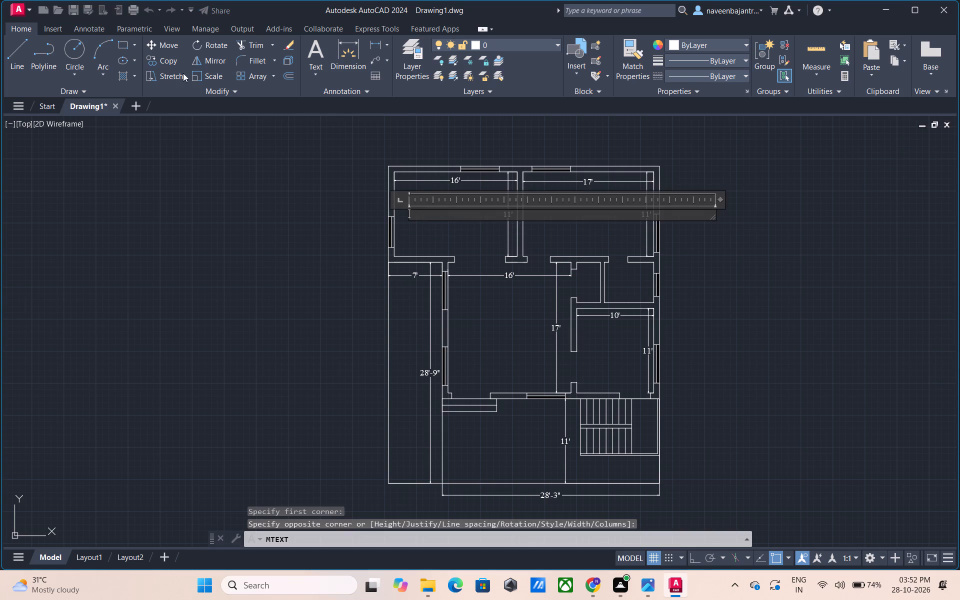
{"action": "left_click", "coordinate": [141, 61]}
{"action": "key", "text": "7"}
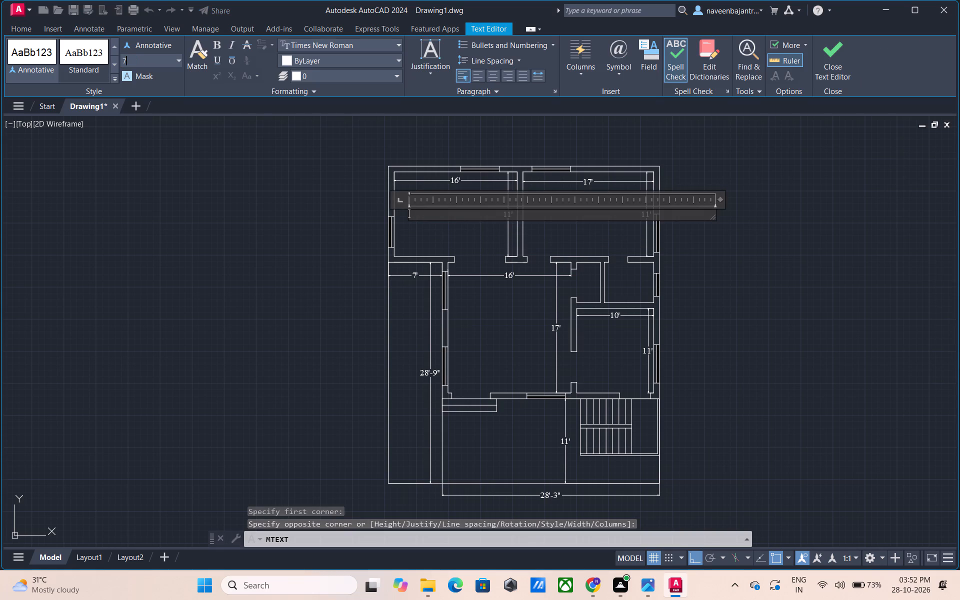
{"action": "key", "text": "shift+quotedbl"}
{"action": "key", "text": "Return"}
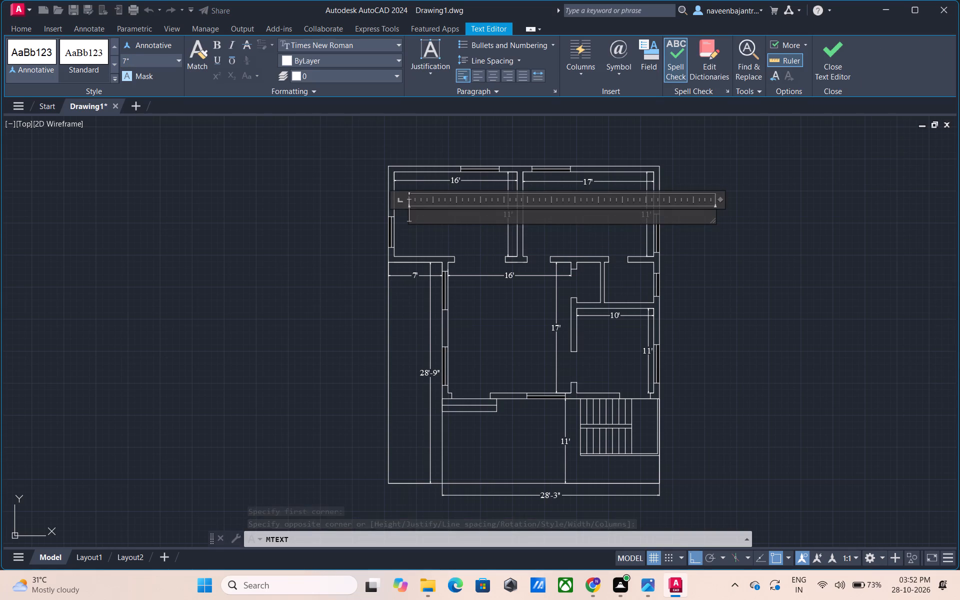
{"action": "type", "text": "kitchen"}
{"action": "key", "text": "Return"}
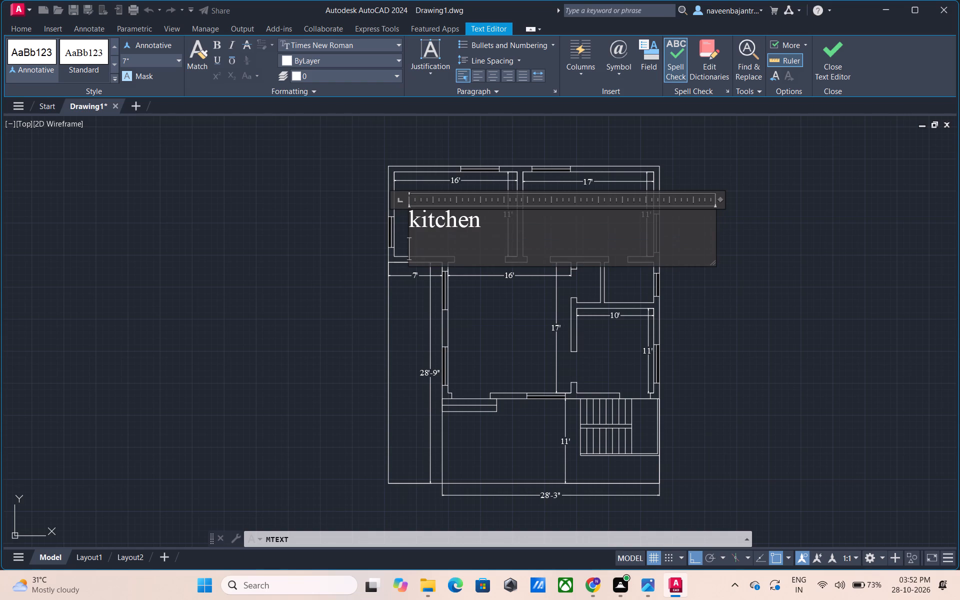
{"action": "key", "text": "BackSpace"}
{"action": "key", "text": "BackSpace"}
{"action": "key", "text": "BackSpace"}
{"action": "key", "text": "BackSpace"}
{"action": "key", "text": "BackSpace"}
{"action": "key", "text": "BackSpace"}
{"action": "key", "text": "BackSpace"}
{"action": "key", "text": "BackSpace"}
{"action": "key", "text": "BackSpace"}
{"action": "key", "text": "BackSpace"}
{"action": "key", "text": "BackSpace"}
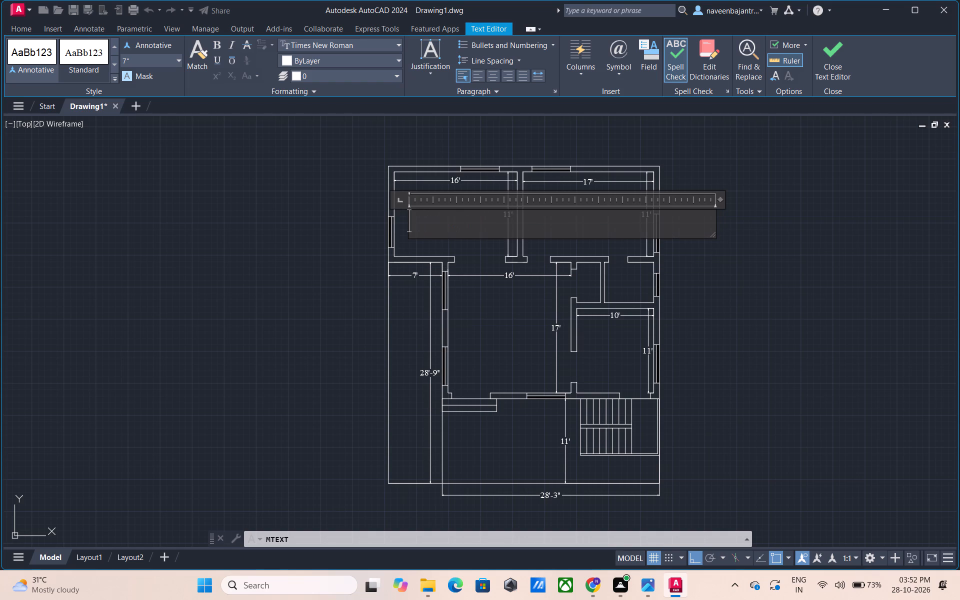
Enter the three-line room label "KITCHEN / CUM DINNING / 16'x11'" in the open text box, centred and bold, and finish the text.
{"action": "type", "text": "KITCHEN"}
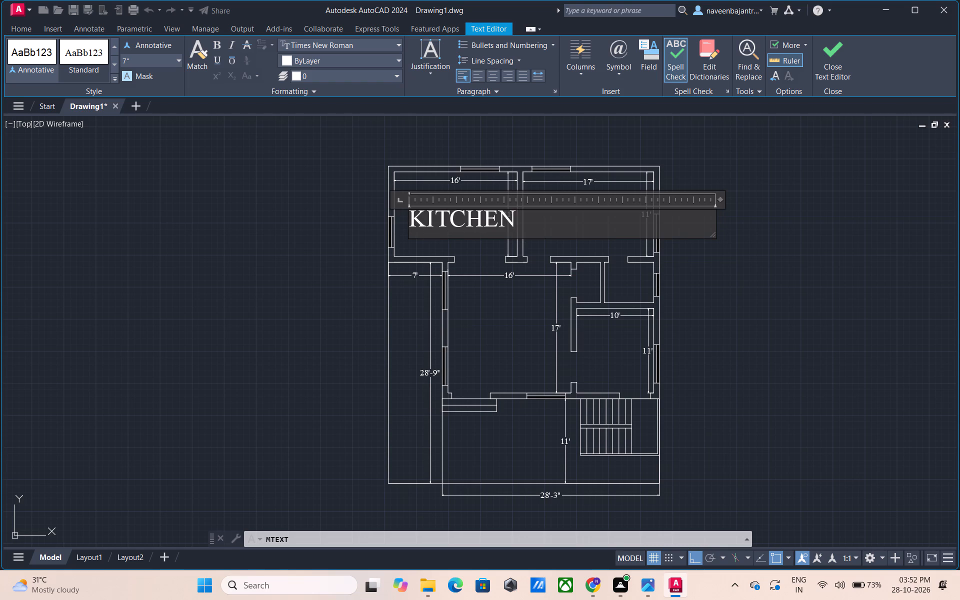
{"action": "key", "text": "Return"}
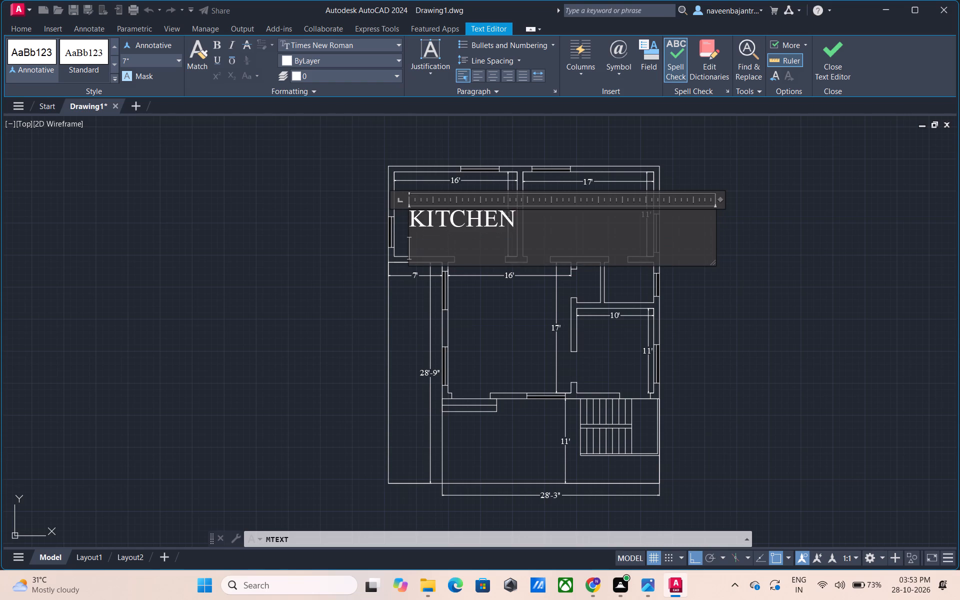
{"action": "type", "text": "CUM"}
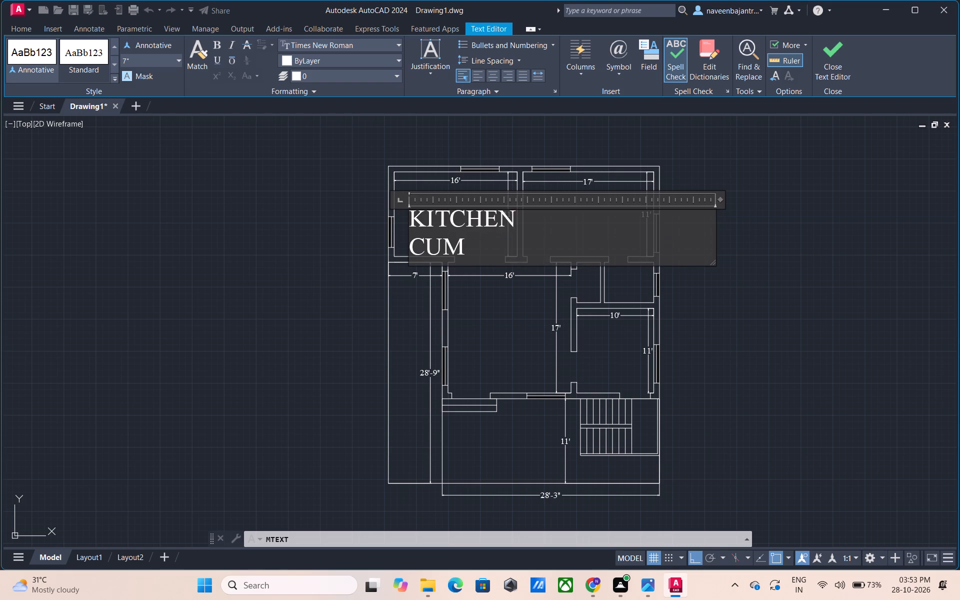
{"action": "key", "text": "space"}
{"action": "type", "text": "DINNING"}
{"action": "key", "text": "Return"}
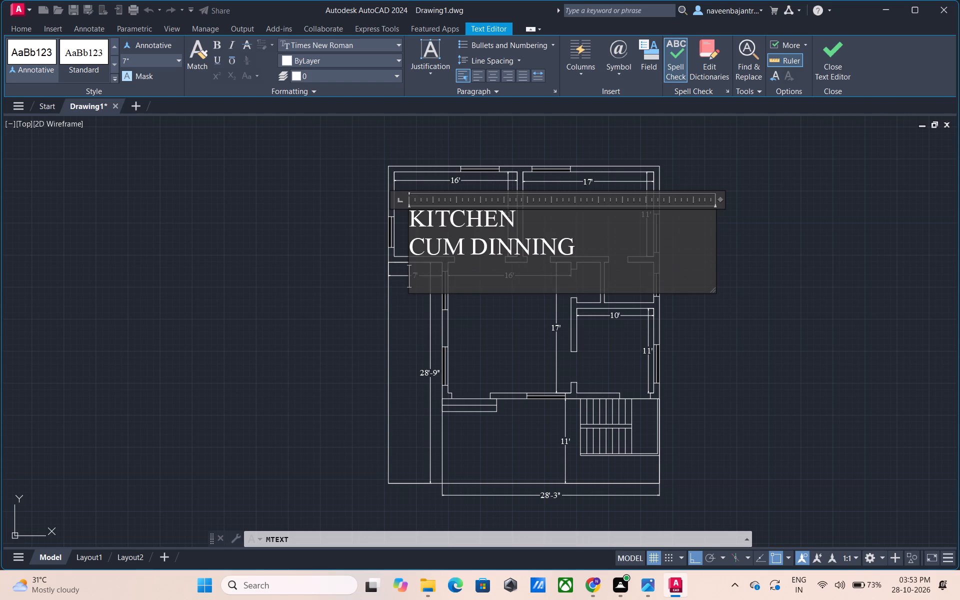
{"action": "type", "text": "16'"}
{"action": "type", "text": "11'"}
{"action": "left_click_drag", "start_coordinate": [481, 280], "coordinate": [408, 220]}
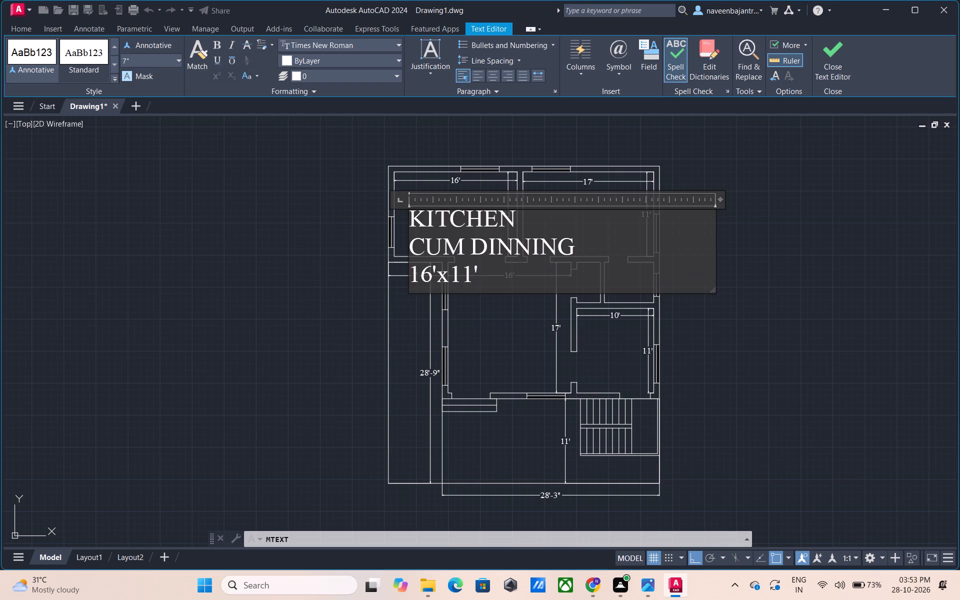
{"action": "left_click_drag", "start_coordinate": [408, 220], "coordinate": [403, 210]}
{"action": "left_click", "coordinate": [496, 74]}
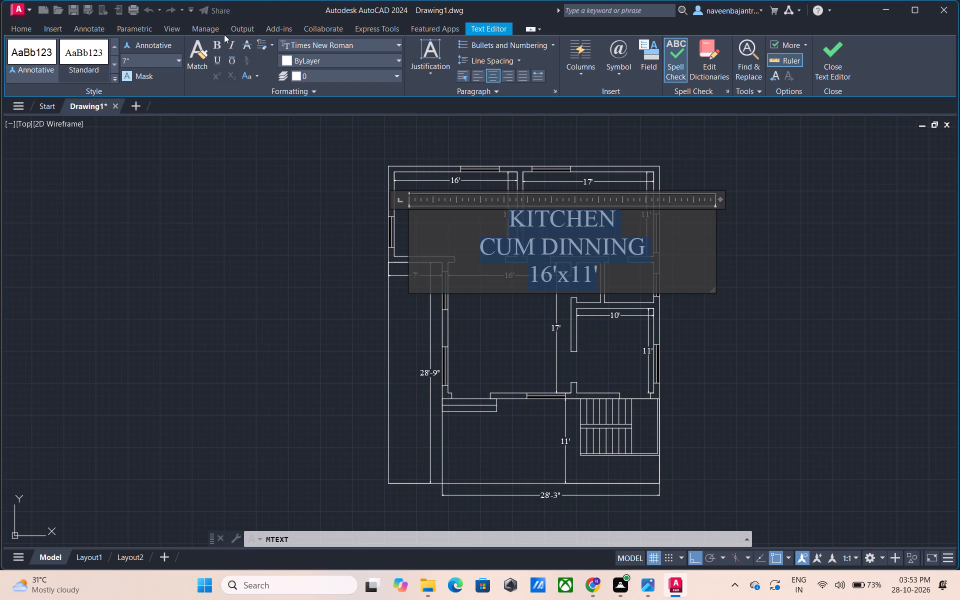
{"action": "left_click", "coordinate": [219, 42]}
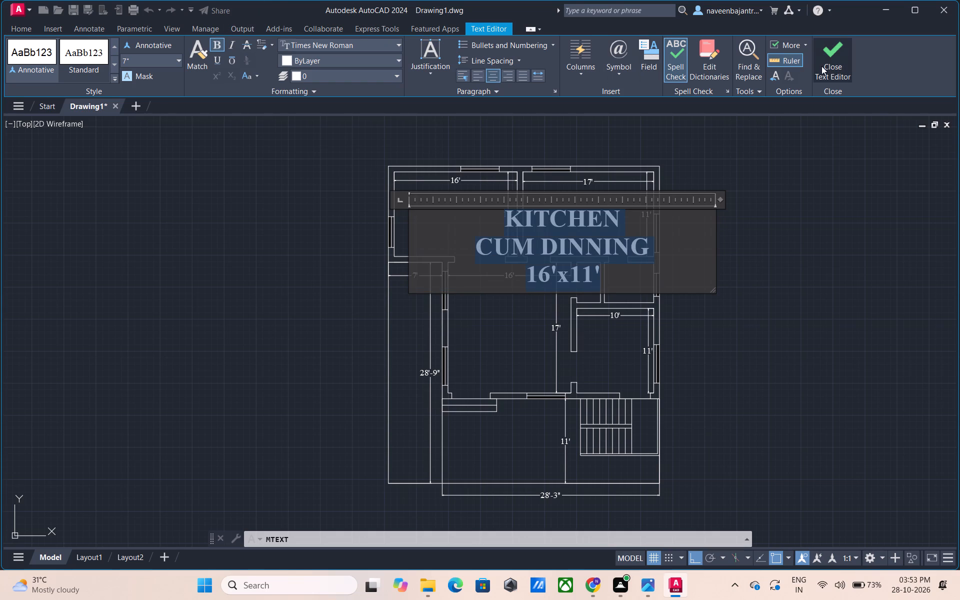
{"action": "left_click", "coordinate": [821, 66]}
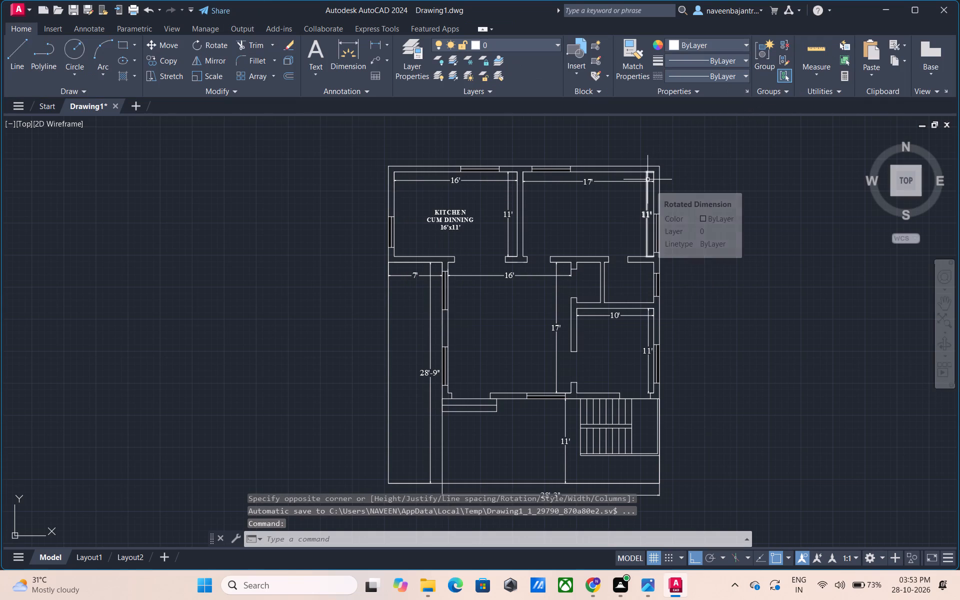
Create a multiline text box in the north-east 17' by 11' room with a text height of 7".
{"action": "left_click", "coordinate": [310, 51]}
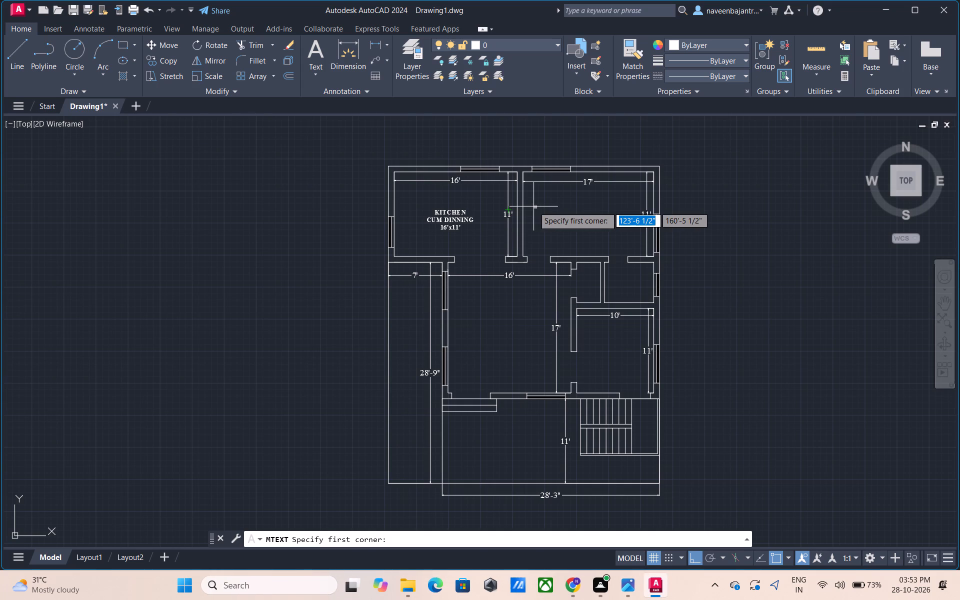
{"action": "left_click", "coordinate": [533, 206]}
{"action": "left_click", "coordinate": [627, 233]}
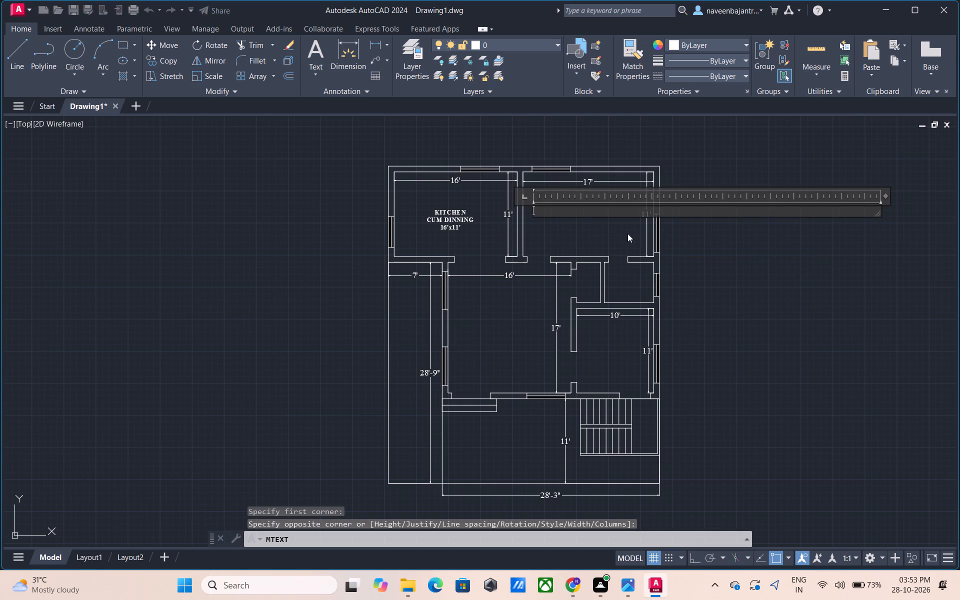
{"action": "left_click", "coordinate": [153, 59]}
{"action": "type", "text": "7\""}
{"action": "key", "text": "Return"}
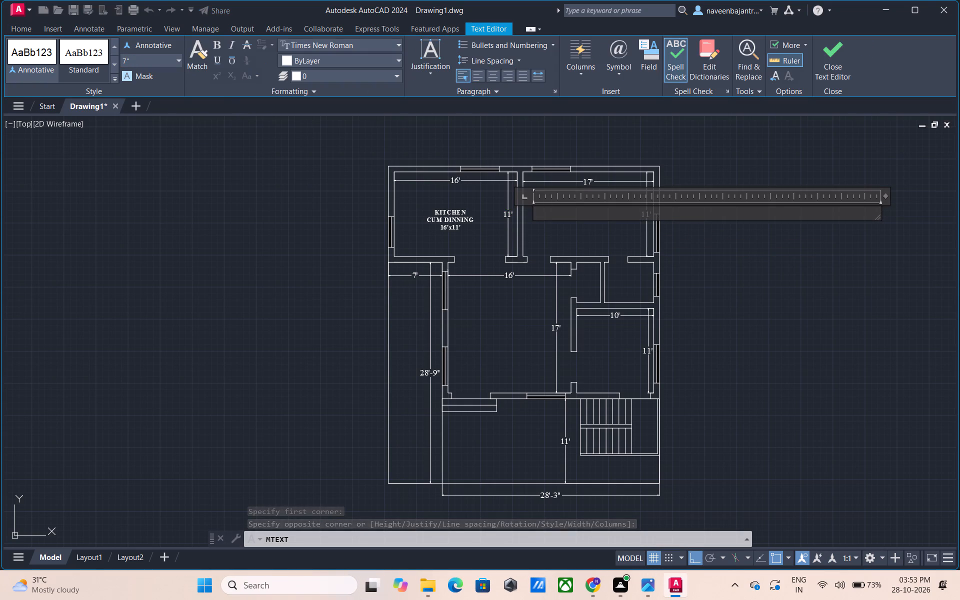
Enter the two-line label "BED ROOM / 17'x11'" in the text box, centred and bold, and finish the text.
{"action": "key", "text": "b"}
{"action": "type", "text": "ED ROOM"}
{"action": "key", "text": "Return"}
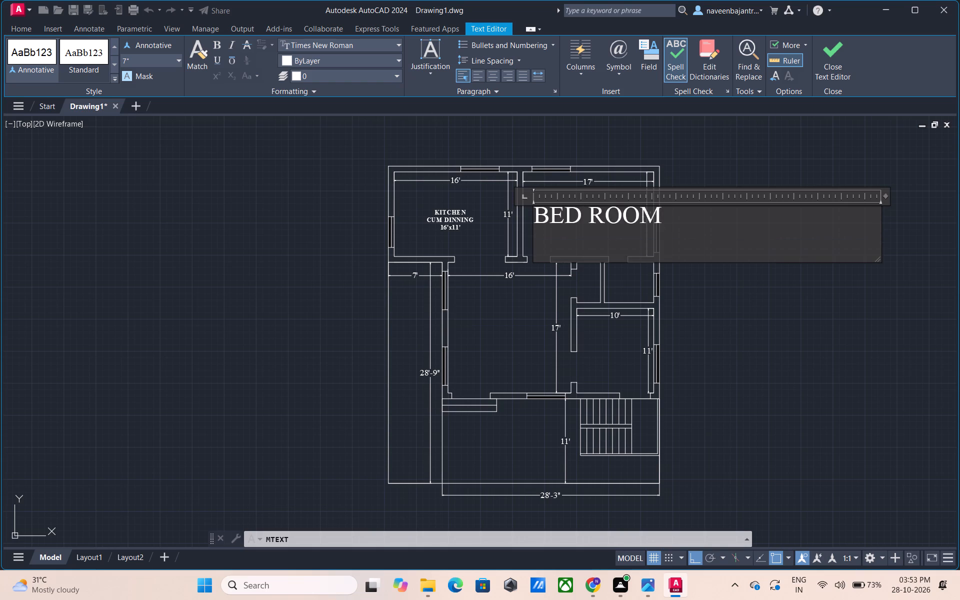
{"action": "type", "text": "17'"}
{"action": "type", "text": "11'"}
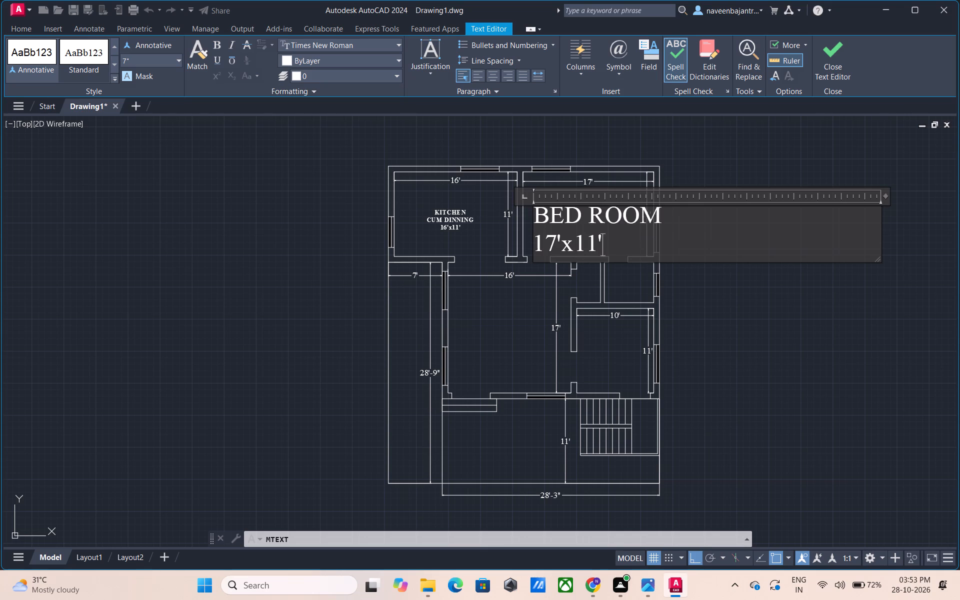
{"action": "left_click_drag", "start_coordinate": [607, 240], "coordinate": [534, 213]}
{"action": "left_click", "coordinate": [487, 77]}
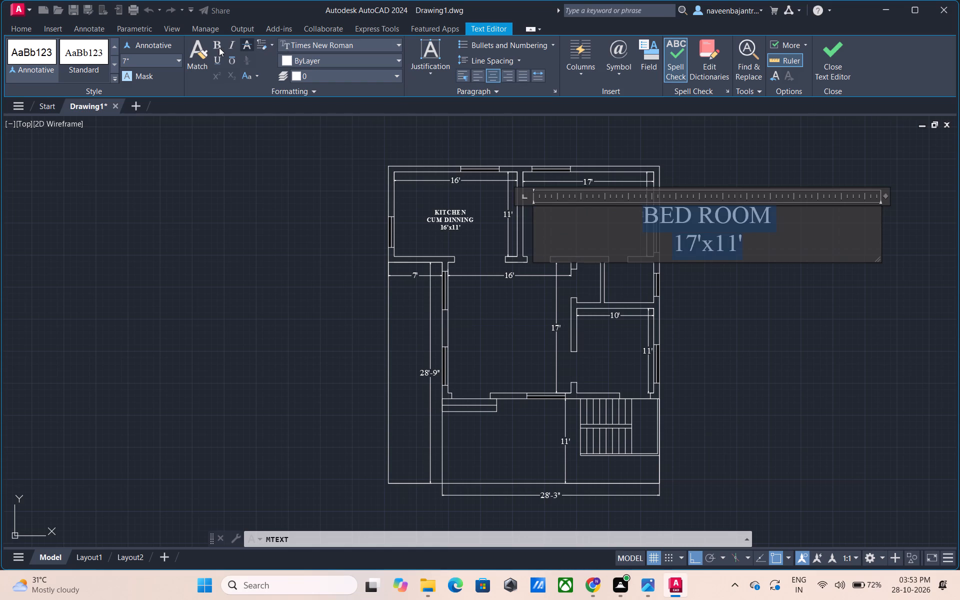
{"action": "left_click", "coordinate": [217, 47]}
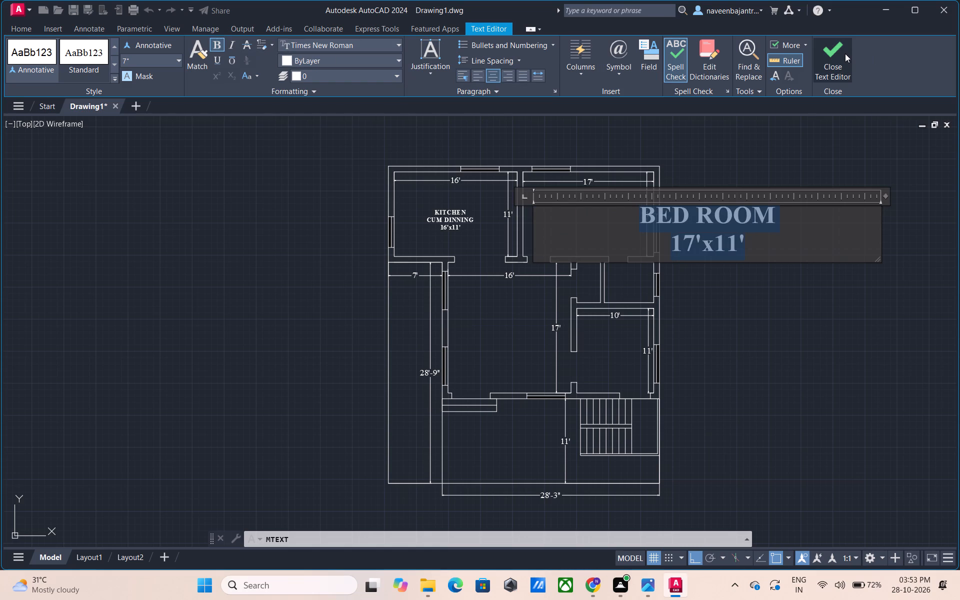
{"action": "left_click", "coordinate": [845, 53]}
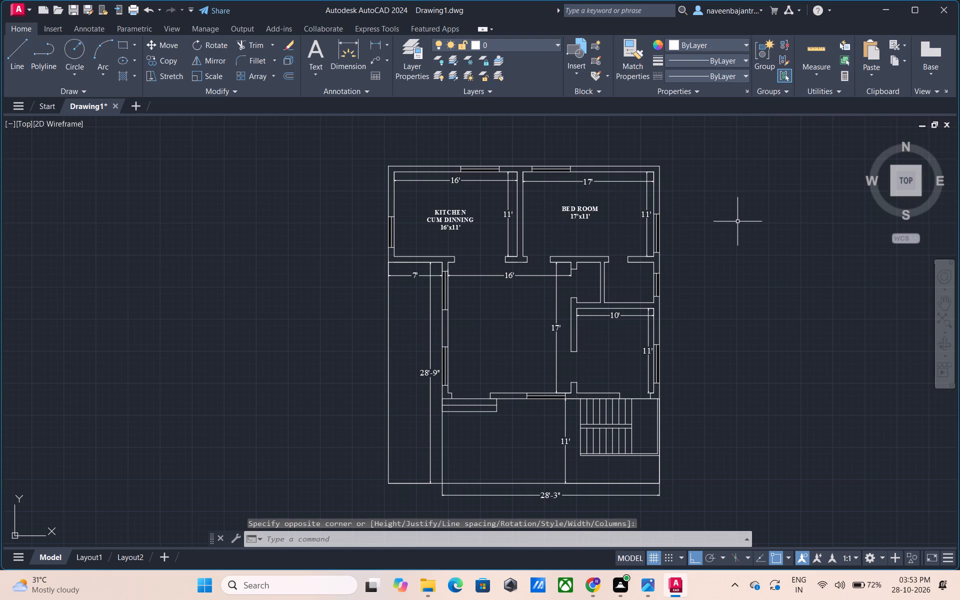
Create a multiline text box in the middle of the 16' by 17' room with a text height of 7".
{"action": "middle_click_drag", "start_coordinate": [737, 222], "coordinate": [776, 172]}
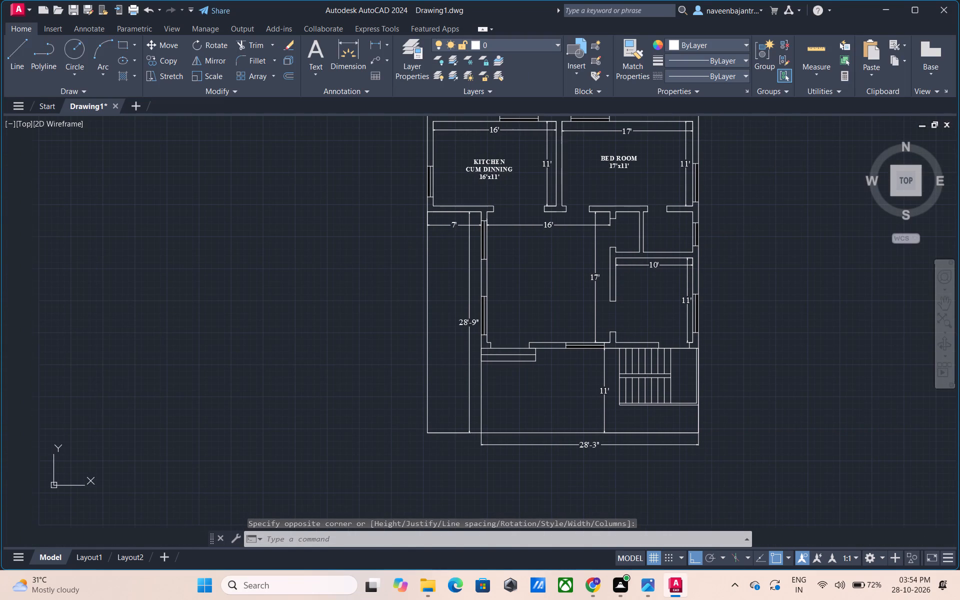
{"action": "left_click", "coordinate": [321, 54]}
{"action": "left_click", "coordinate": [497, 265]}
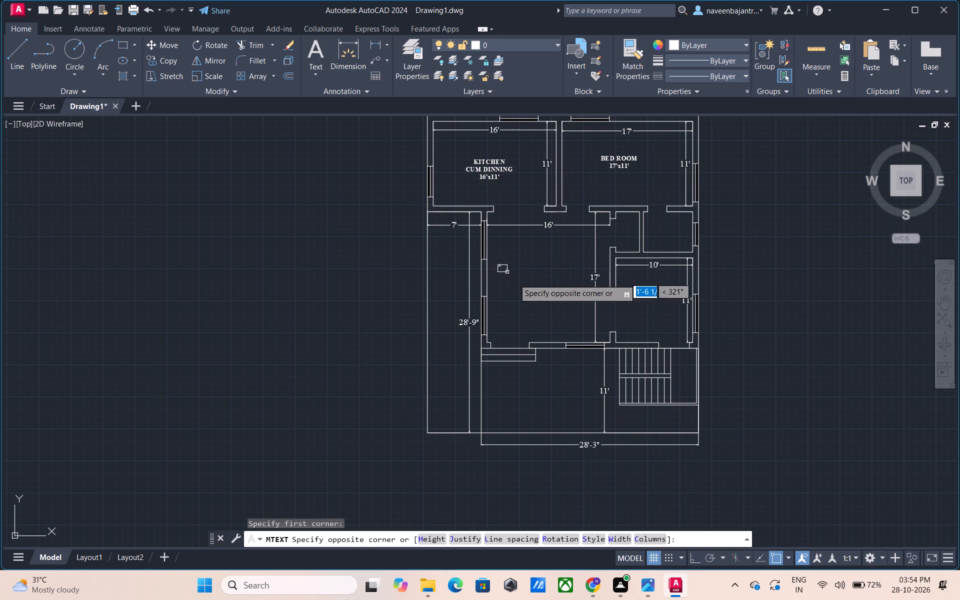
{"action": "left_click", "coordinate": [581, 292]}
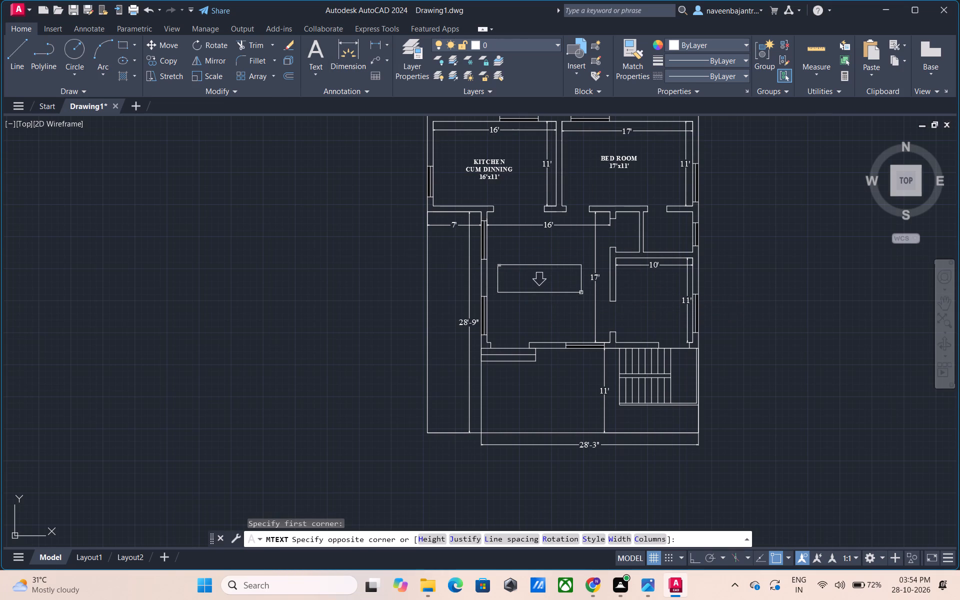
{"action": "left_click", "coordinate": [165, 59]}
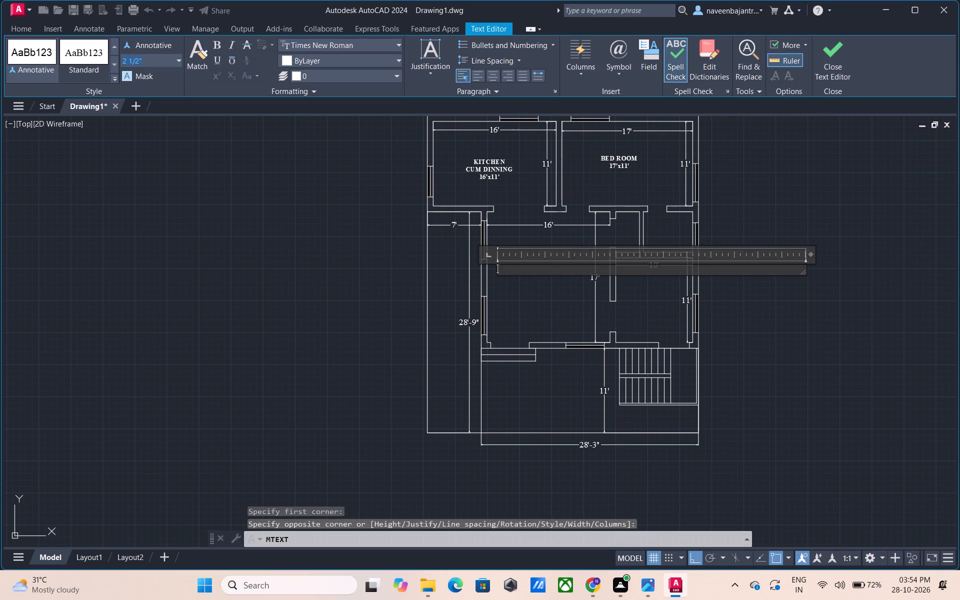
{"action": "key", "text": "7"}
{"action": "key", "text": "shift+quotedbl"}
{"action": "key", "text": "Return"}
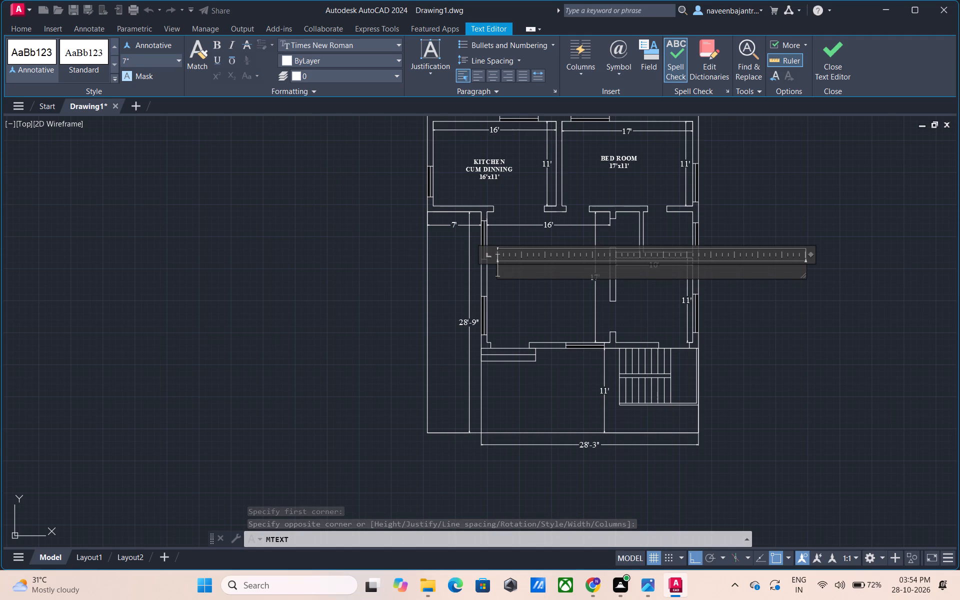
Enter the two-line label "FRONT HALL / 16'x17'" in the text box, centred and bold, and finish the text.
{"action": "type", "text": "FRONY"}
{"action": "key", "text": "BackSpace"}
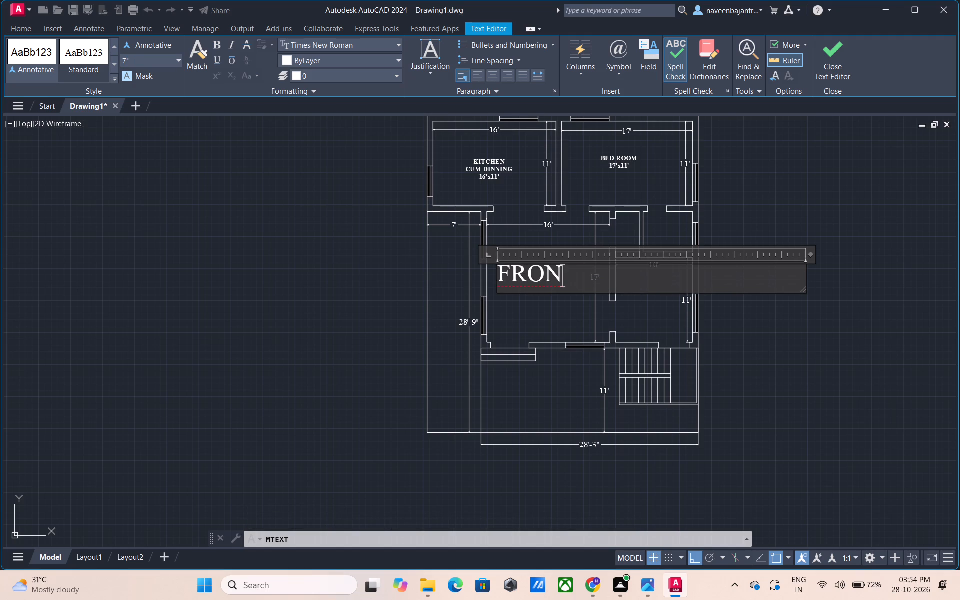
{"action": "key", "text": "t"}
{"action": "key", "text": "space"}
{"action": "type", "text": "HALL"}
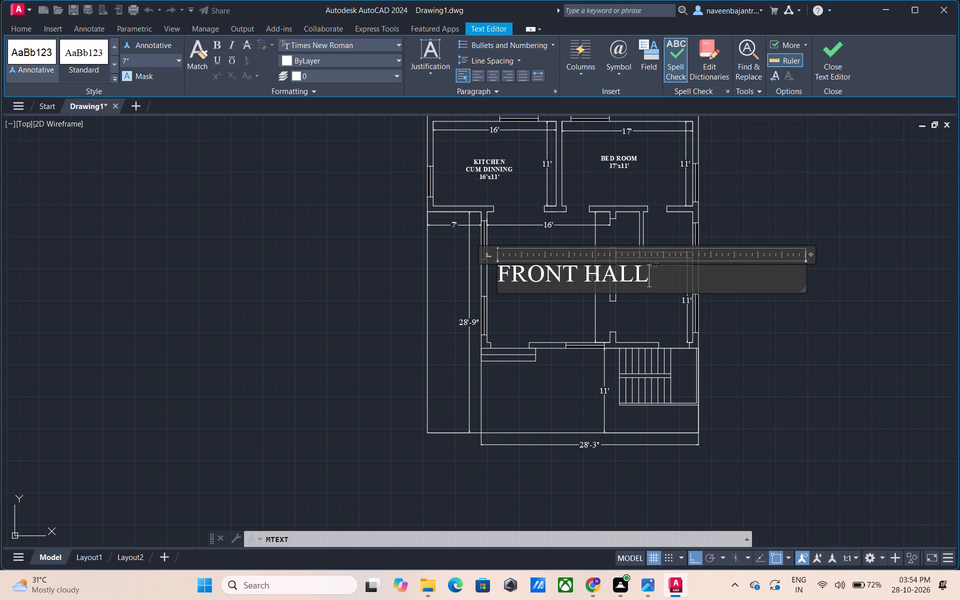
{"action": "key", "text": "Return"}
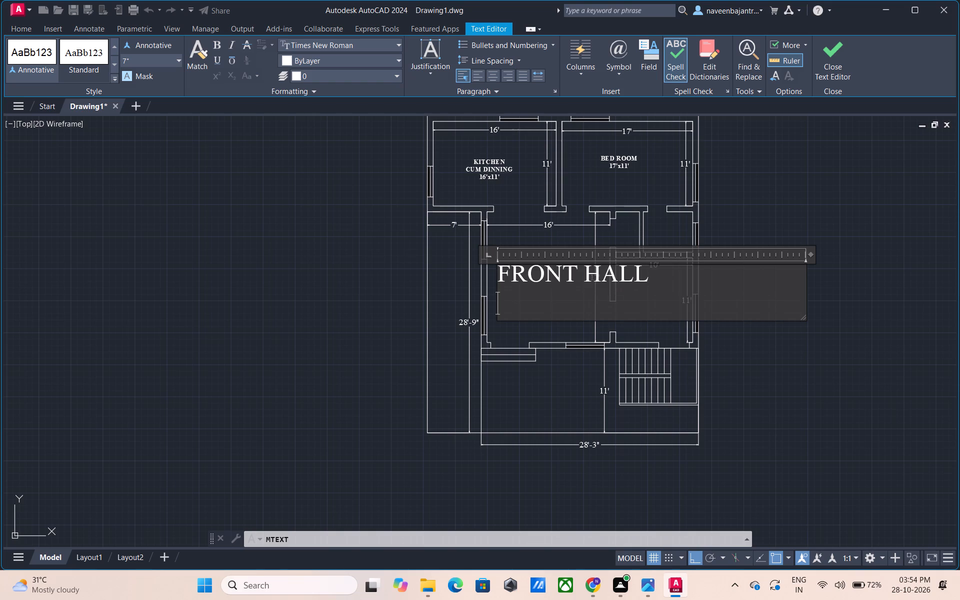
{"action": "type", "text": "16'"}
{"action": "key", "text": "x"}
{"action": "type", "text": "17'"}
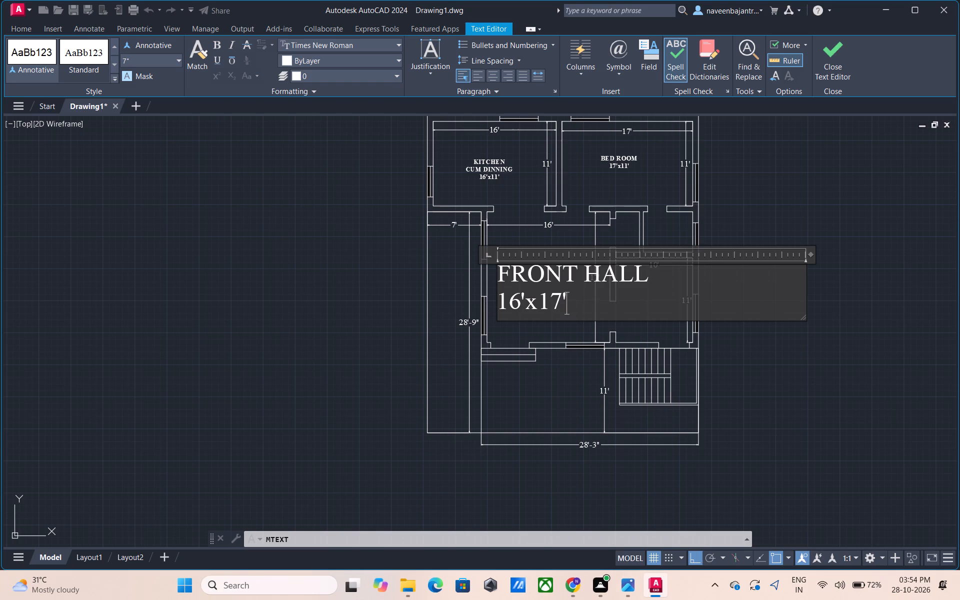
{"action": "left_click_drag", "start_coordinate": [567, 303], "coordinate": [483, 266]}
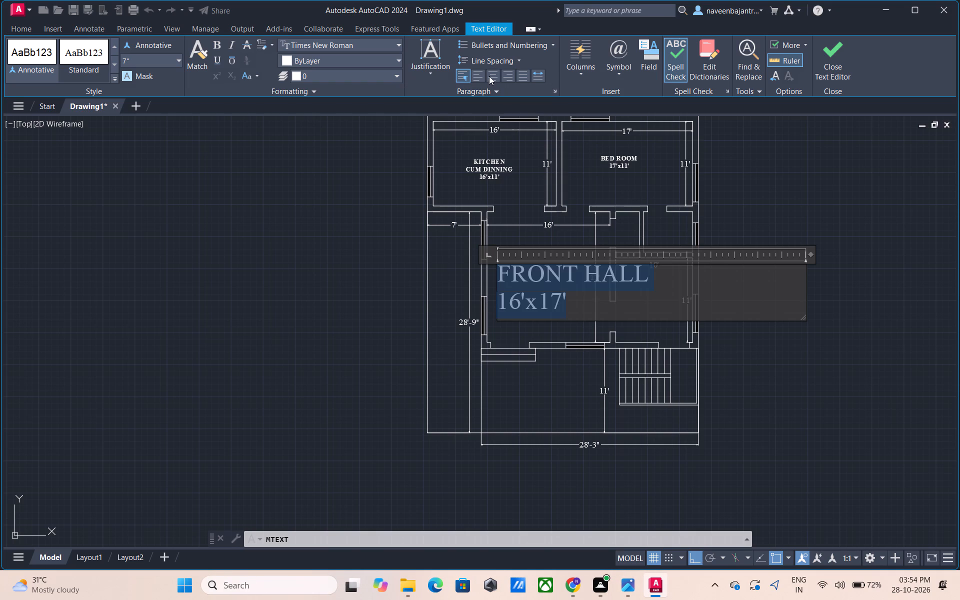
{"action": "left_click", "coordinate": [489, 76]}
{"action": "left_click", "coordinate": [219, 46]}
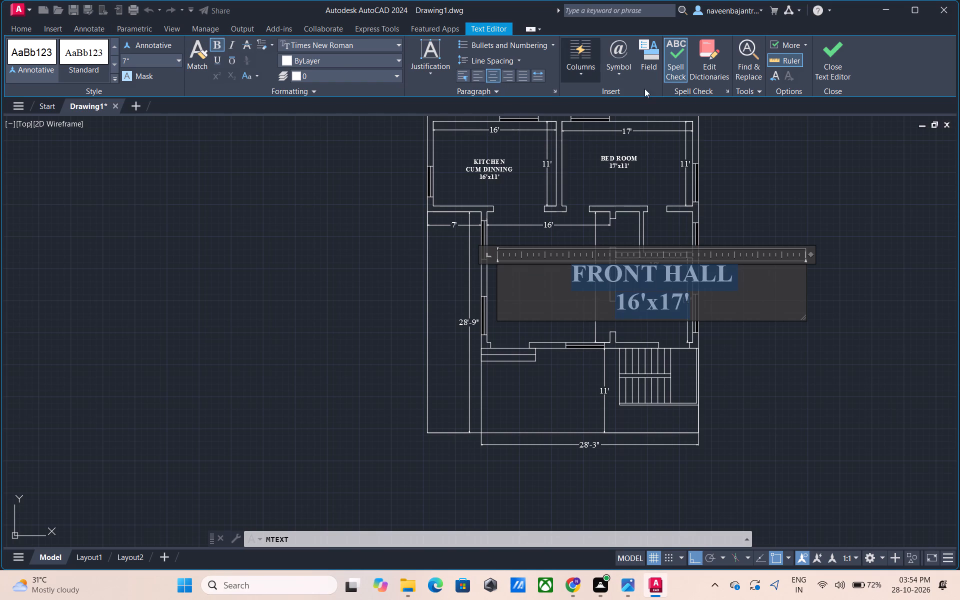
{"action": "left_click", "coordinate": [829, 68]}
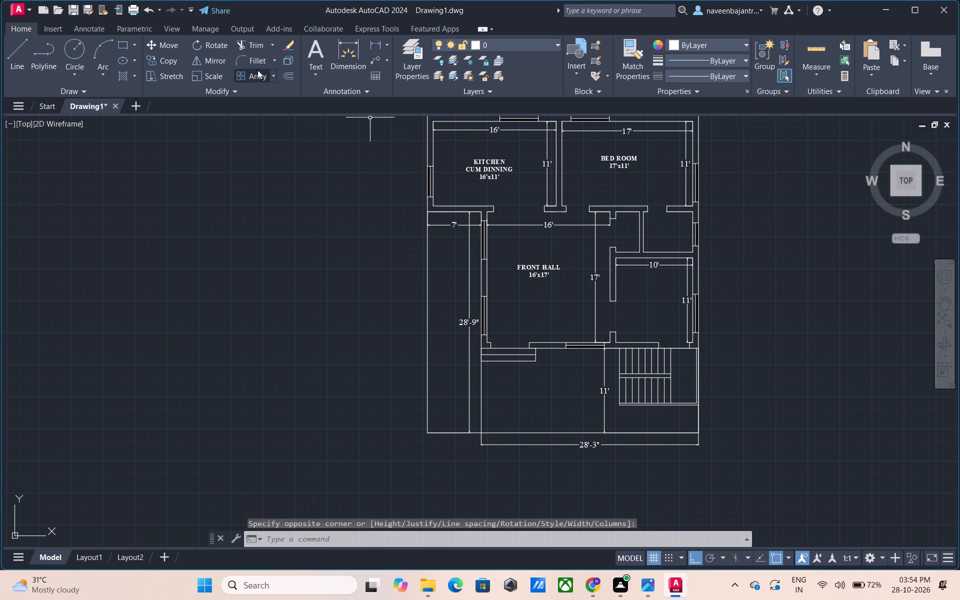
Create a multiline text box in the south-east 10' by 11' room with a text height of 7".
{"action": "left_click", "coordinate": [309, 54]}
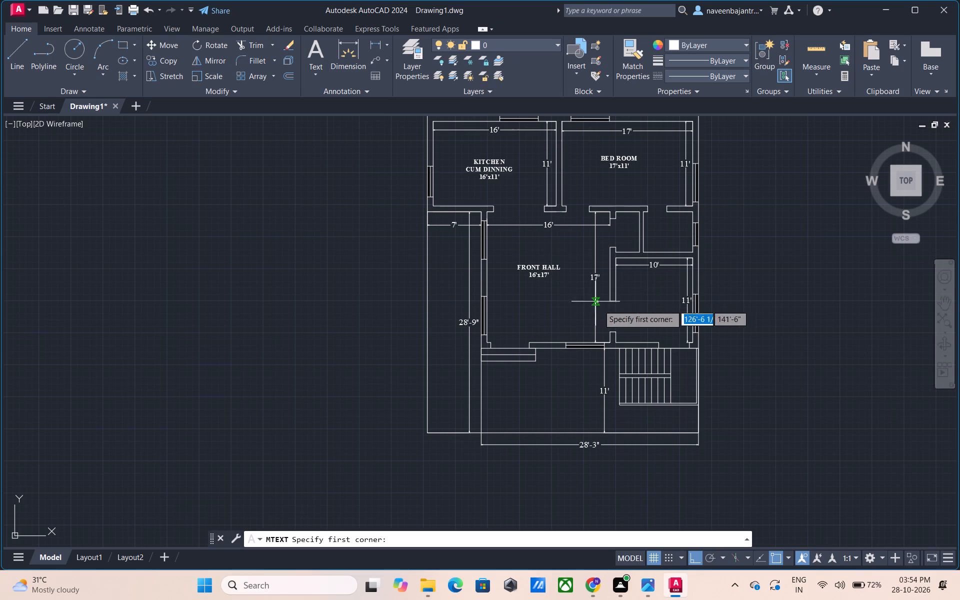
{"action": "scroll", "coordinate": [632, 317], "scroll_direction": "up", "scroll_amount": 2}
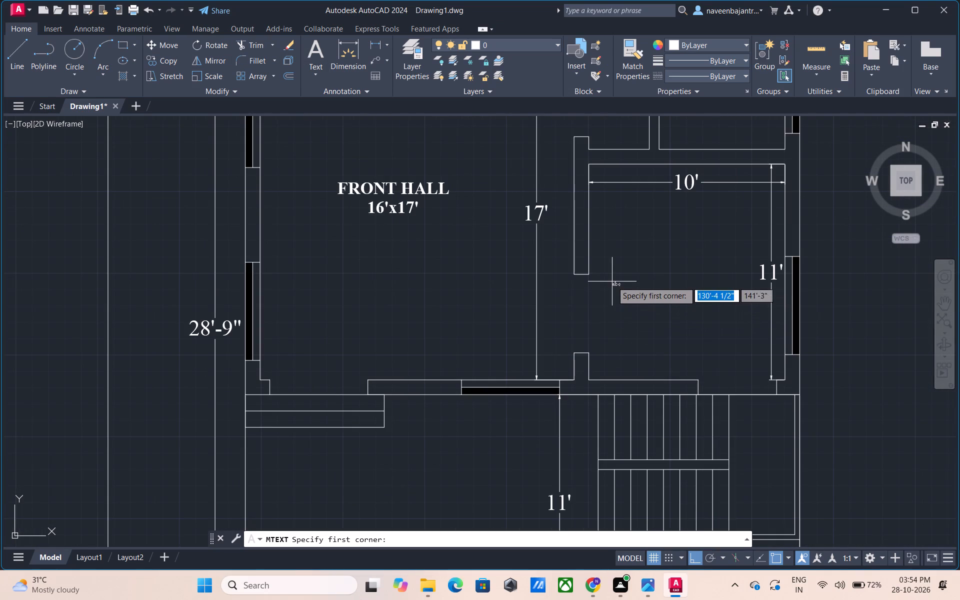
{"action": "left_click", "coordinate": [608, 269]}
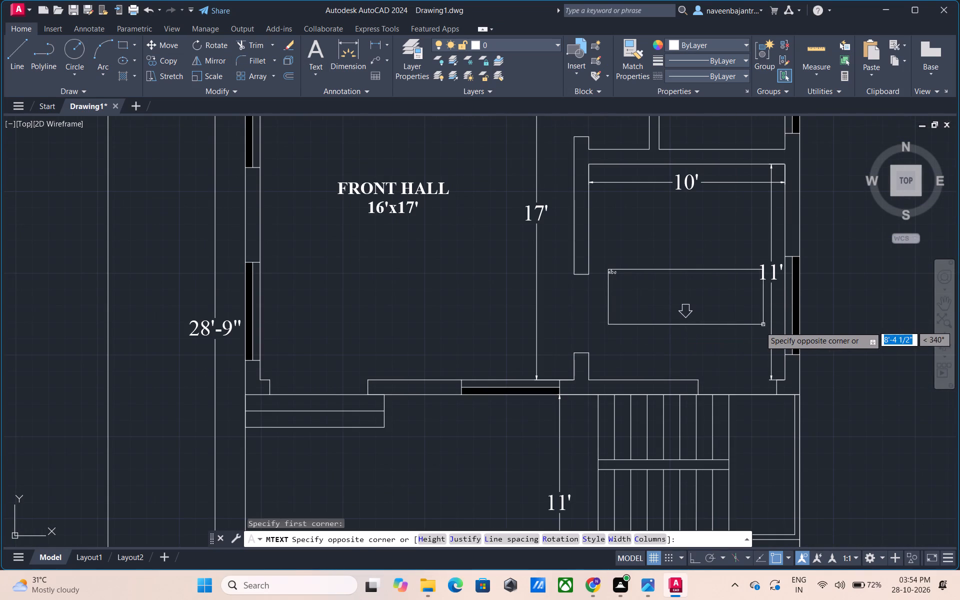
{"action": "left_click", "coordinate": [755, 330]}
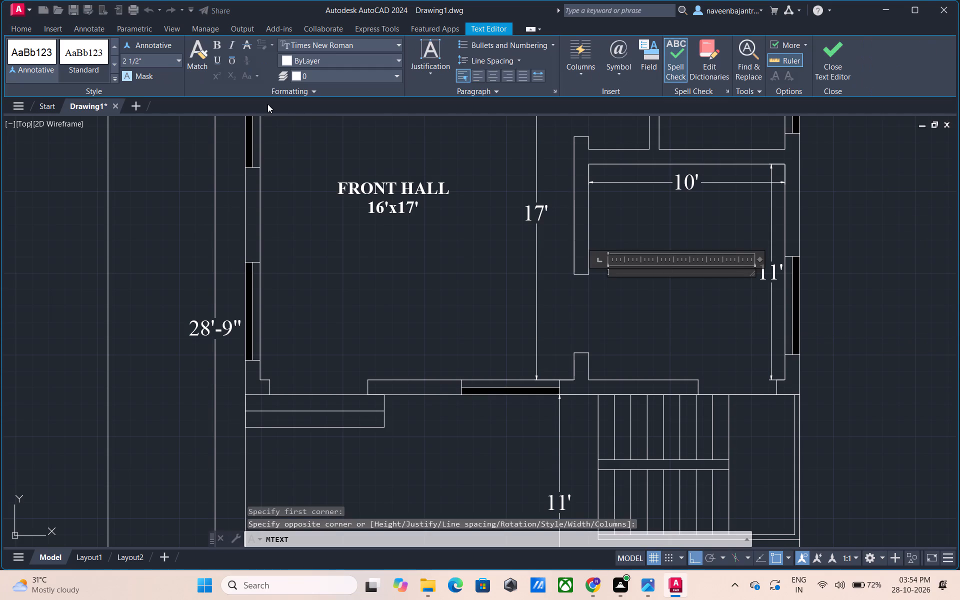
{"action": "left_click", "coordinate": [159, 62]}
{"action": "type", "text": "7\""}
{"action": "key", "text": "Return"}
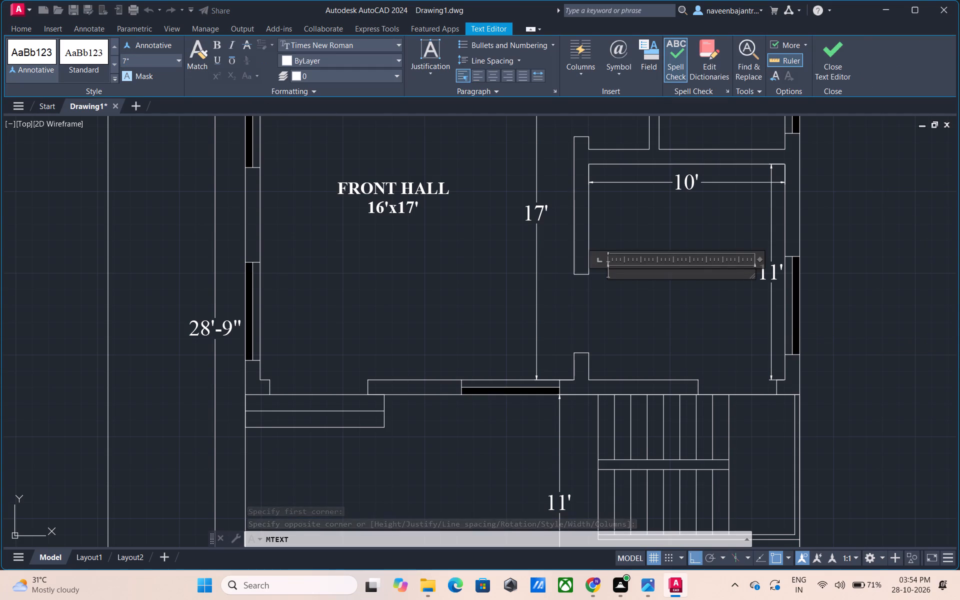
Enter the two-line label "BED ROOM / 10'x11'" in the text box, centred and bold, and finish the text.
{"action": "type", "text": "BED ROOM"}
{"action": "key", "text": "Return"}
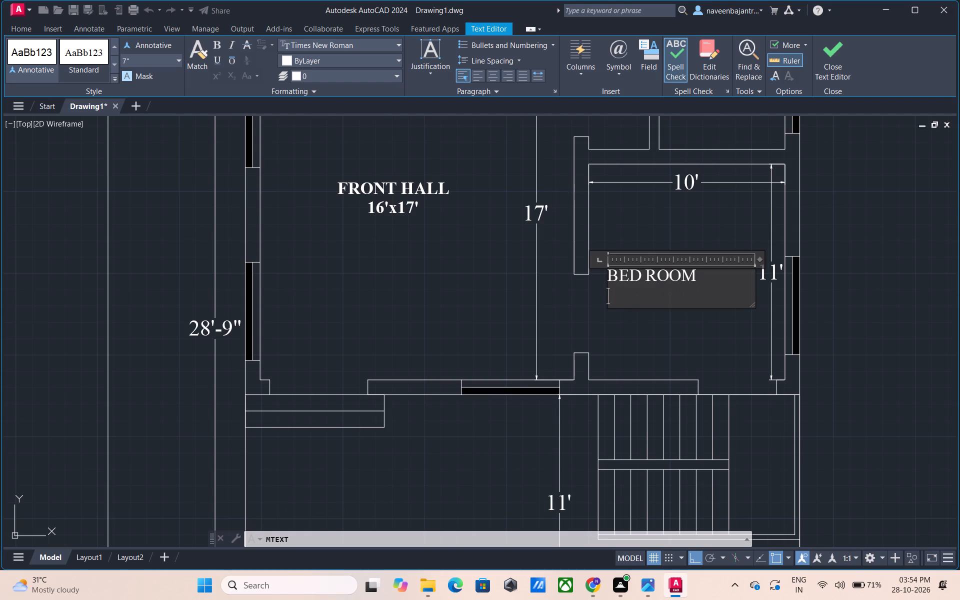
{"action": "type", "text": "10"}
{"action": "key", "text": "apostrophe"}
{"action": "key", "text": "1"}
{"action": "type", "text": "1'"}
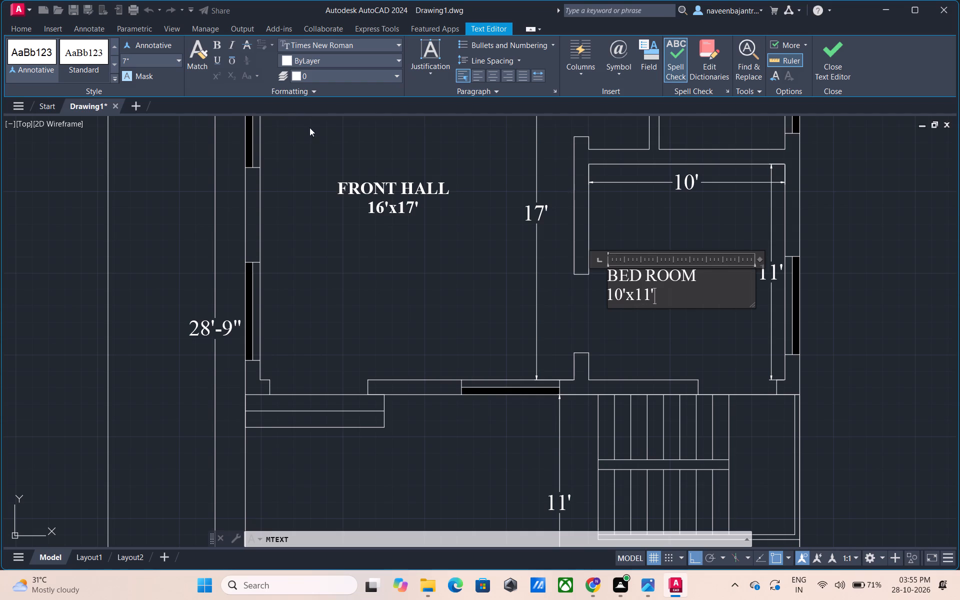
{"action": "left_click_drag", "start_coordinate": [656, 296], "coordinate": [601, 265]}
{"action": "left_click", "coordinate": [489, 74]}
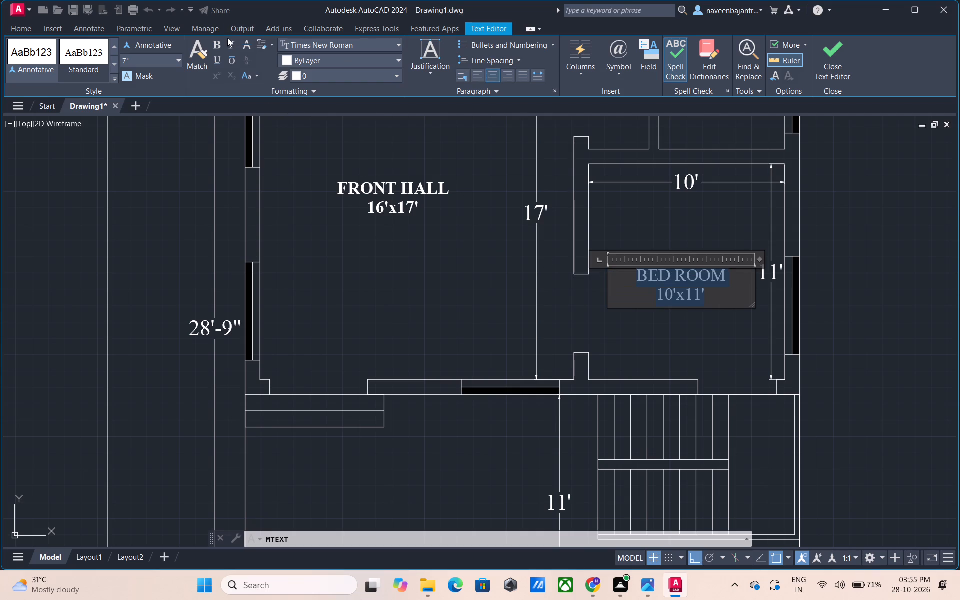
{"action": "left_click", "coordinate": [217, 46]}
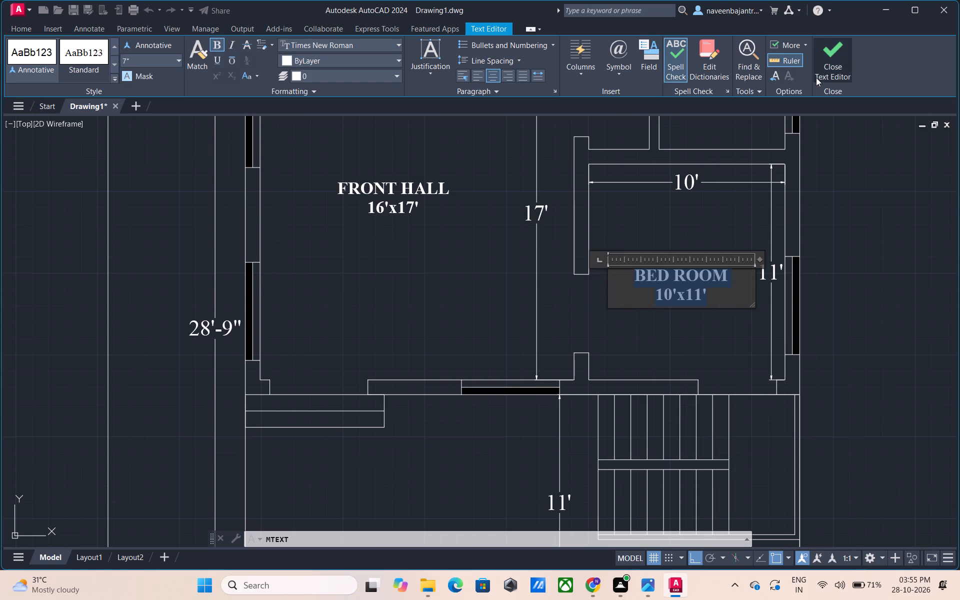
{"action": "left_click", "coordinate": [819, 74]}
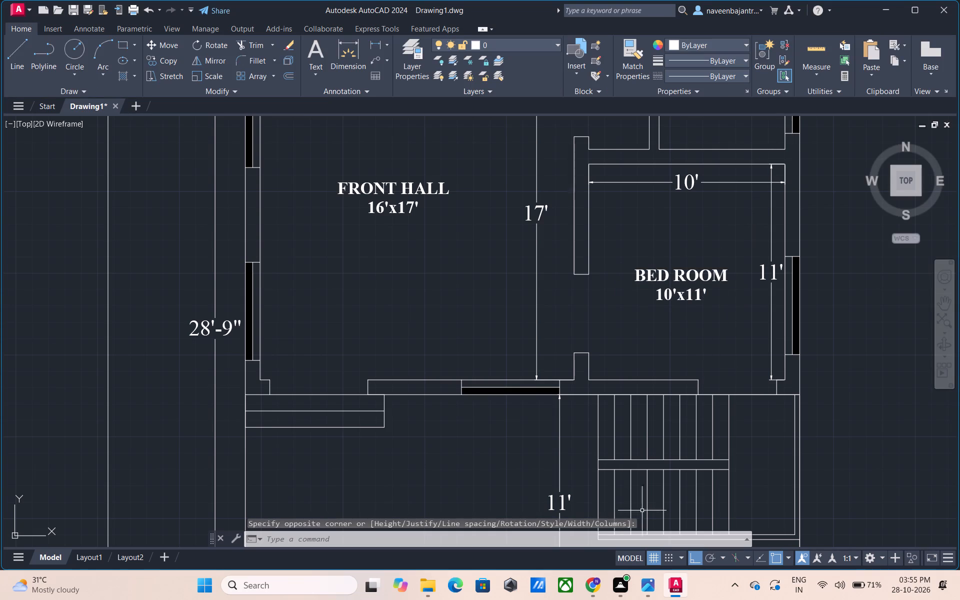
Create a multiline text box in the open area west of the staircase with a text height of 7".
{"action": "middle_click_drag", "start_coordinate": [737, 327], "coordinate": [739, 322]}
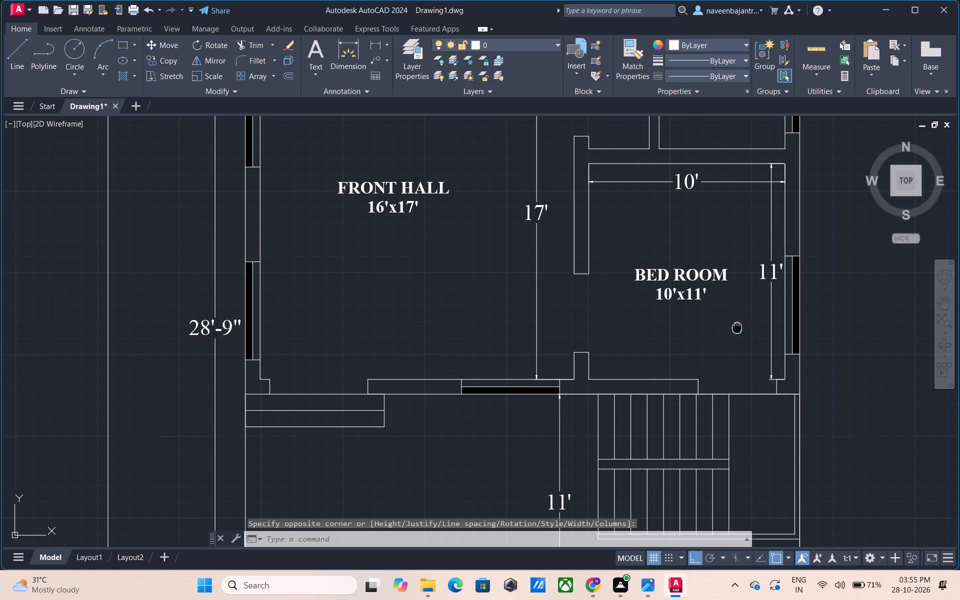
{"action": "middle_click_drag", "start_coordinate": [739, 322], "coordinate": [781, 221]}
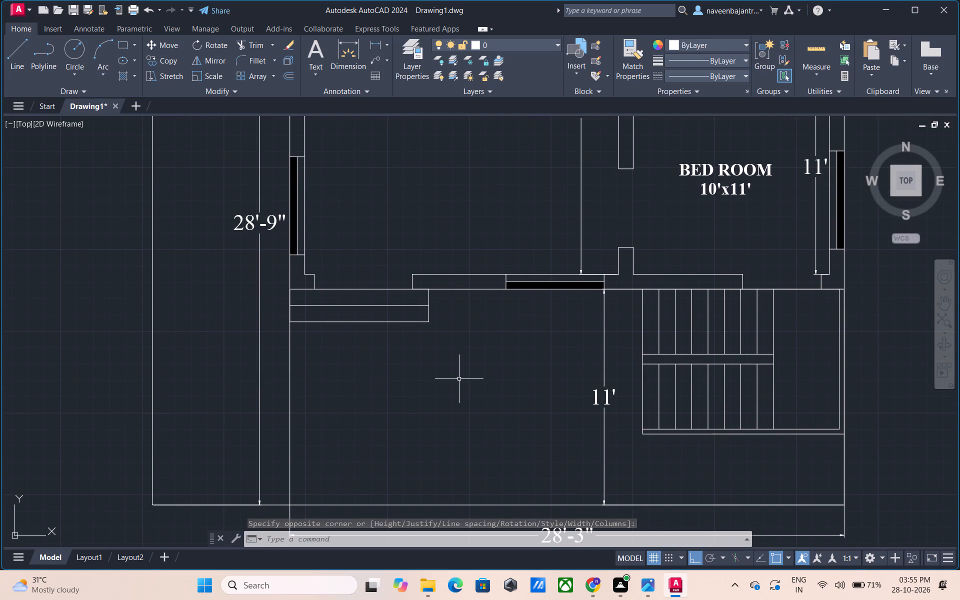
{"action": "middle_click_drag", "start_coordinate": [459, 379], "coordinate": [493, 349]}
{"action": "key", "text": "Escape"}
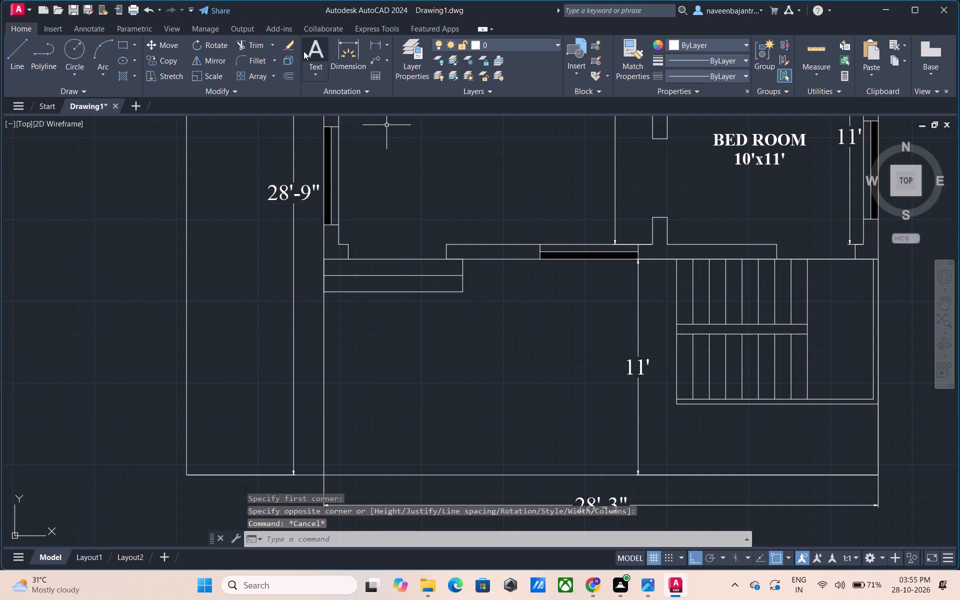
{"action": "left_click", "coordinate": [321, 51]}
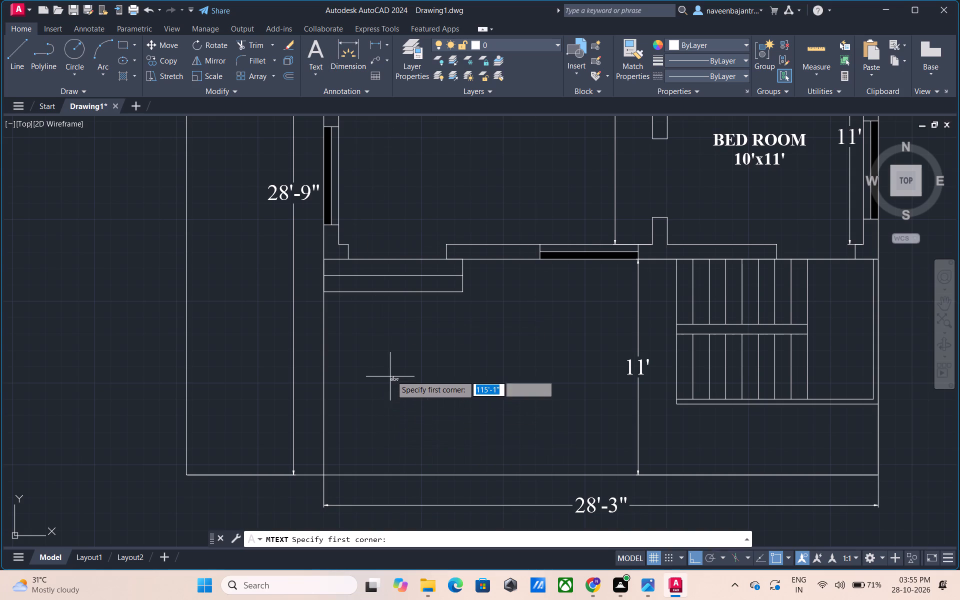
{"action": "left_click", "coordinate": [423, 378]}
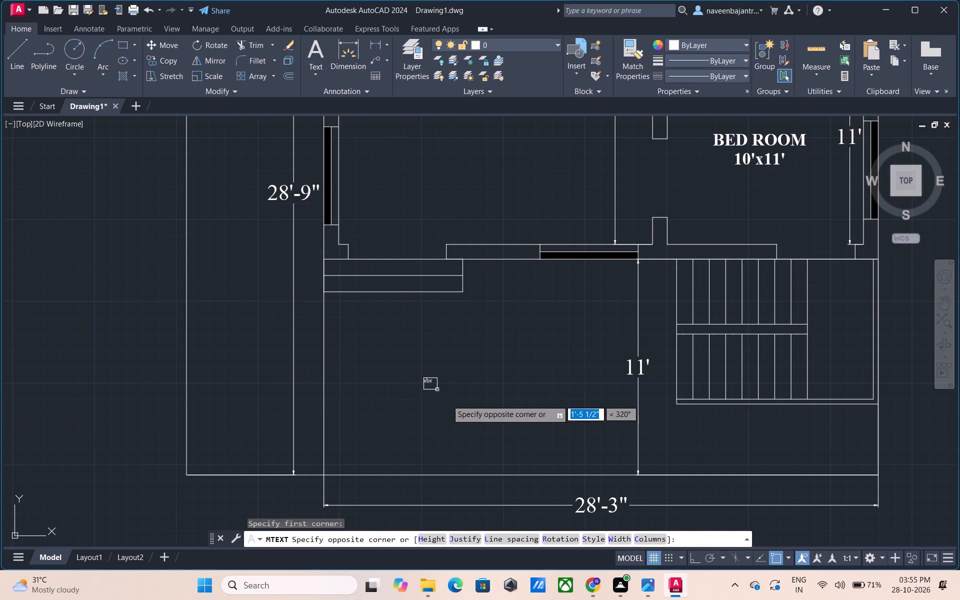
{"action": "left_click", "coordinate": [578, 412]}
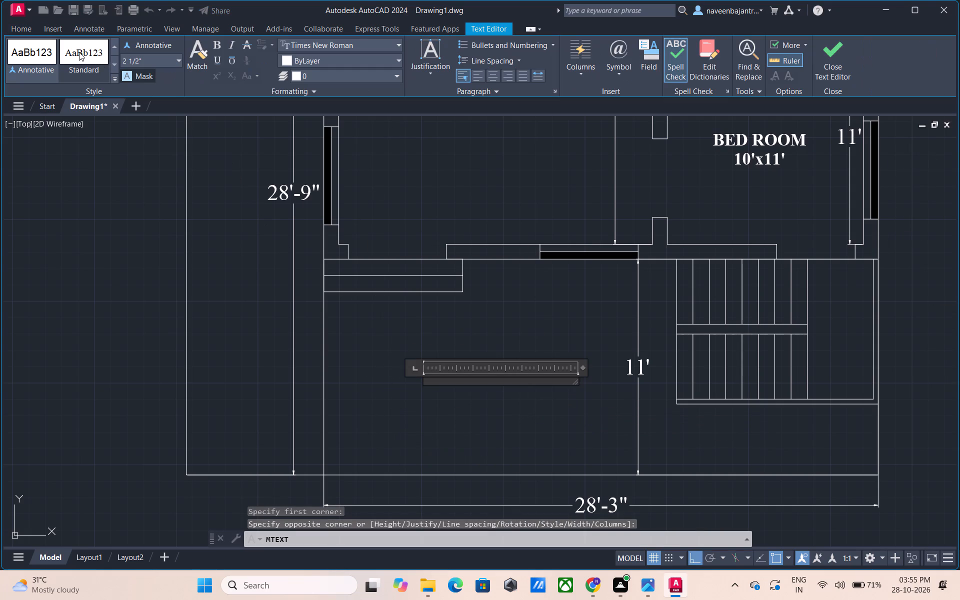
{"action": "left_click", "coordinate": [154, 60]}
{"action": "type", "text": "7\""}
{"action": "key", "text": "Return"}
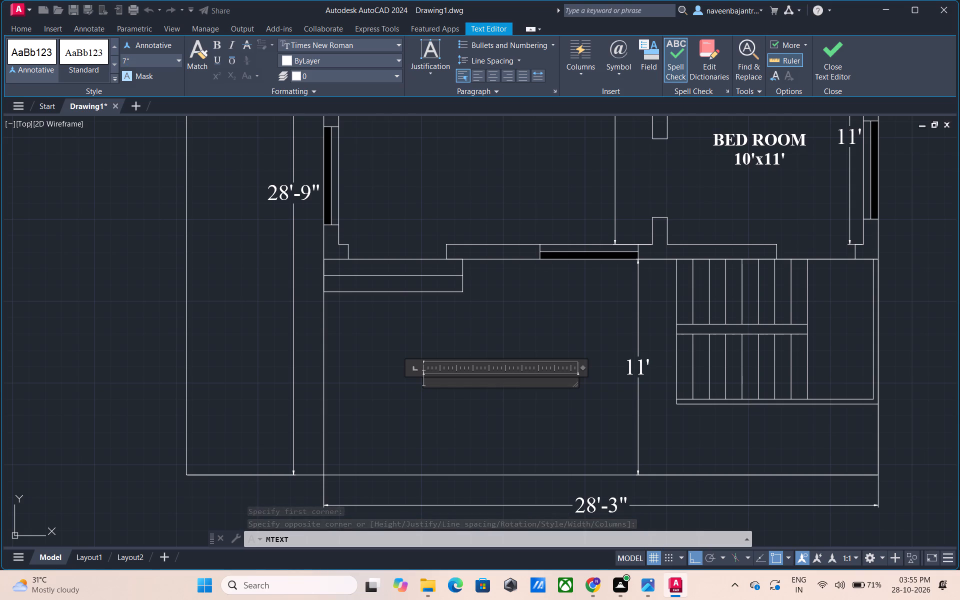
Enter the label "PORTICO" in the text box, centred and bold, and finish the text.
{"action": "type", "text": "PO"}
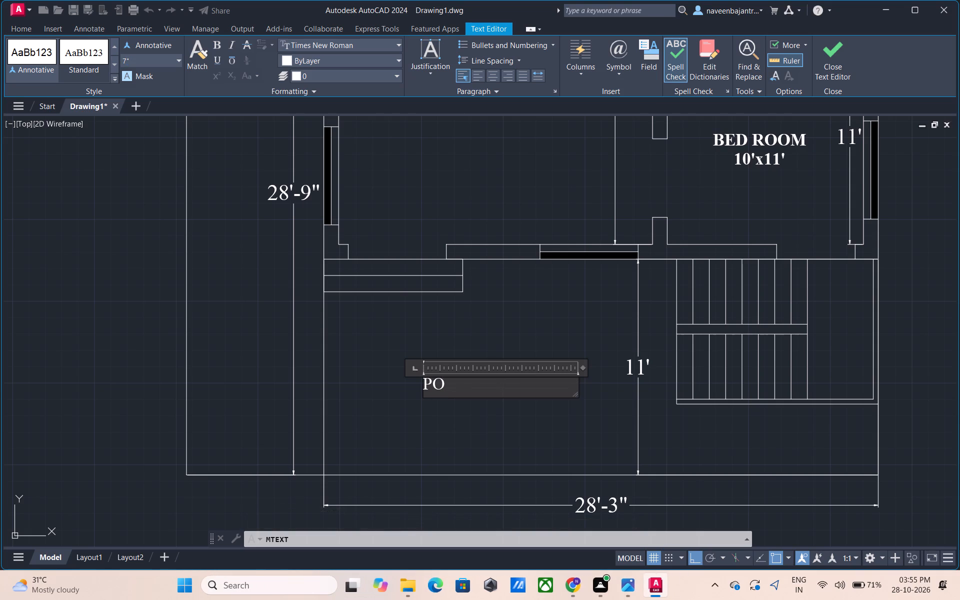
{"action": "type", "text": "RTI"}
{"action": "type", "text": "CO"}
{"action": "left_click_drag", "start_coordinate": [505, 389], "coordinate": [365, 369]}
{"action": "left_click", "coordinate": [490, 73]}
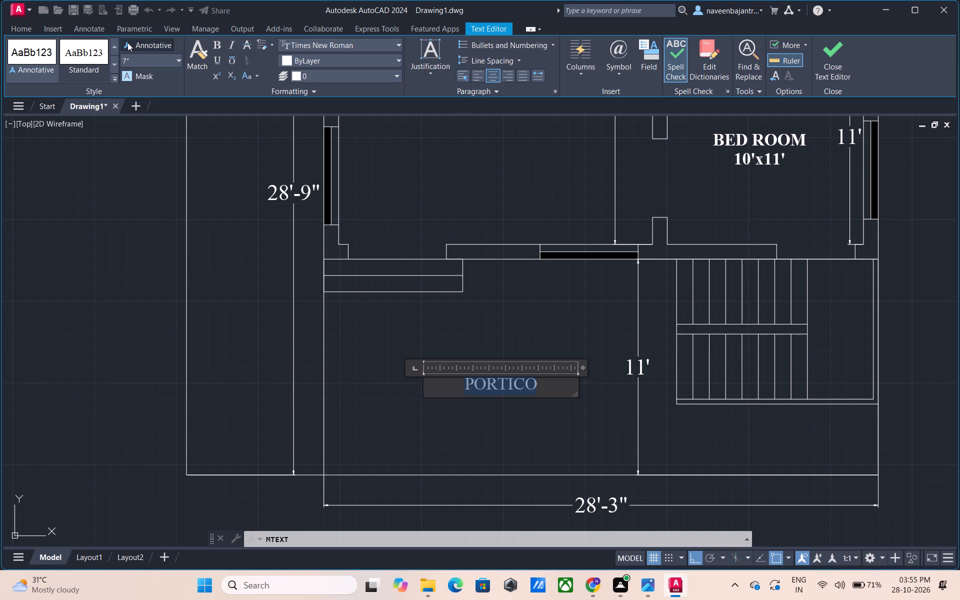
{"action": "left_click", "coordinate": [222, 44]}
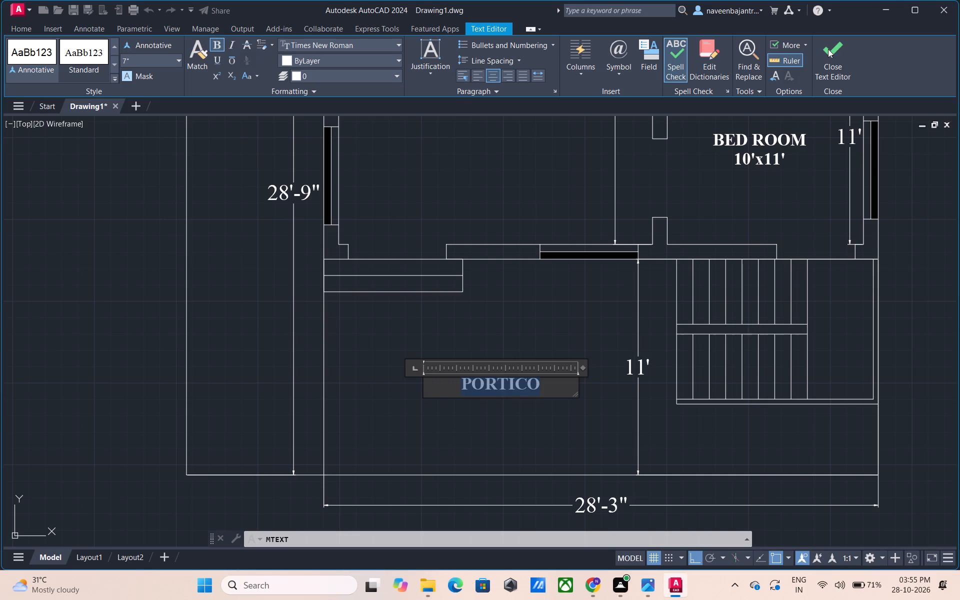
{"action": "left_click", "coordinate": [828, 49]}
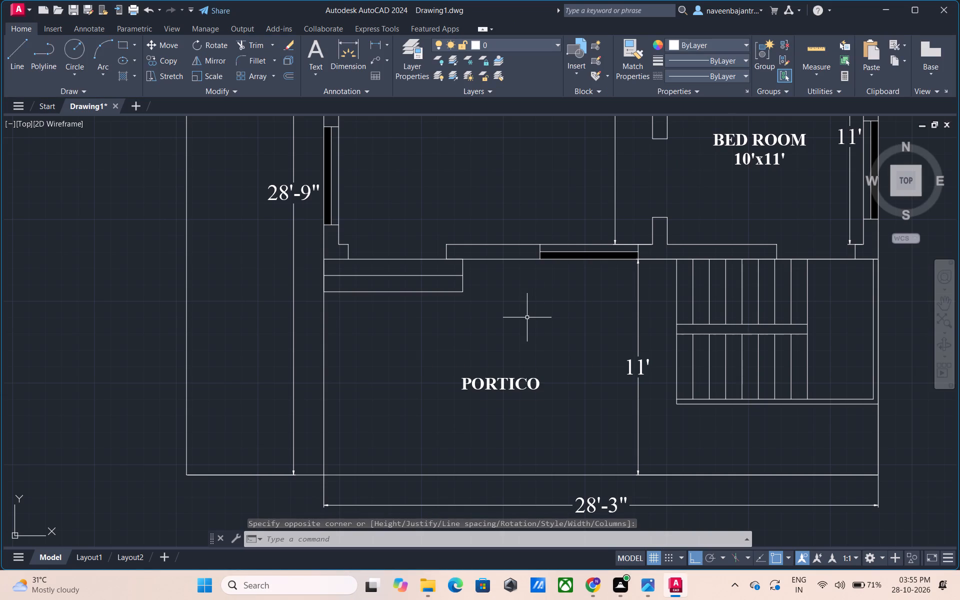
Dimension the house's overall width between the outer north corners, placing the dimension line just outside the north wall.
{"action": "scroll", "coordinate": [527, 317], "scroll_direction": "down", "scroll_amount": 1}
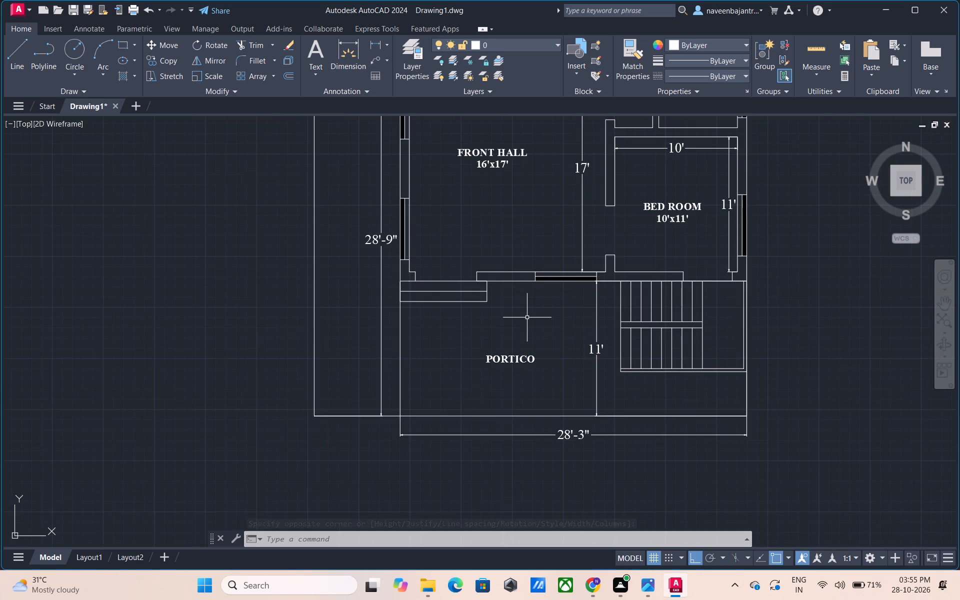
{"action": "scroll", "coordinate": [527, 317], "scroll_direction": "down", "scroll_amount": 1}
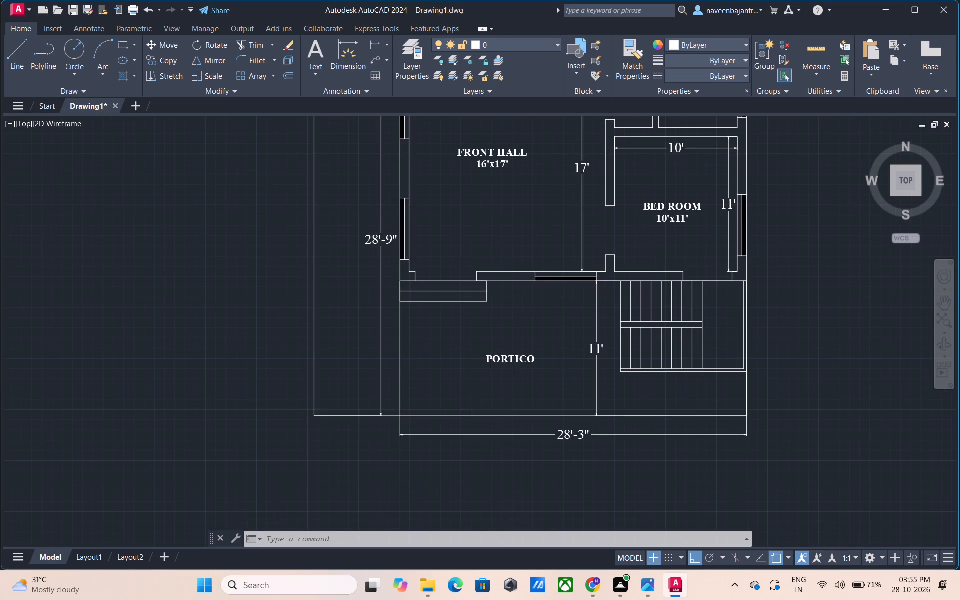
{"action": "middle_click_drag", "start_coordinate": [527, 317], "coordinate": [498, 415]}
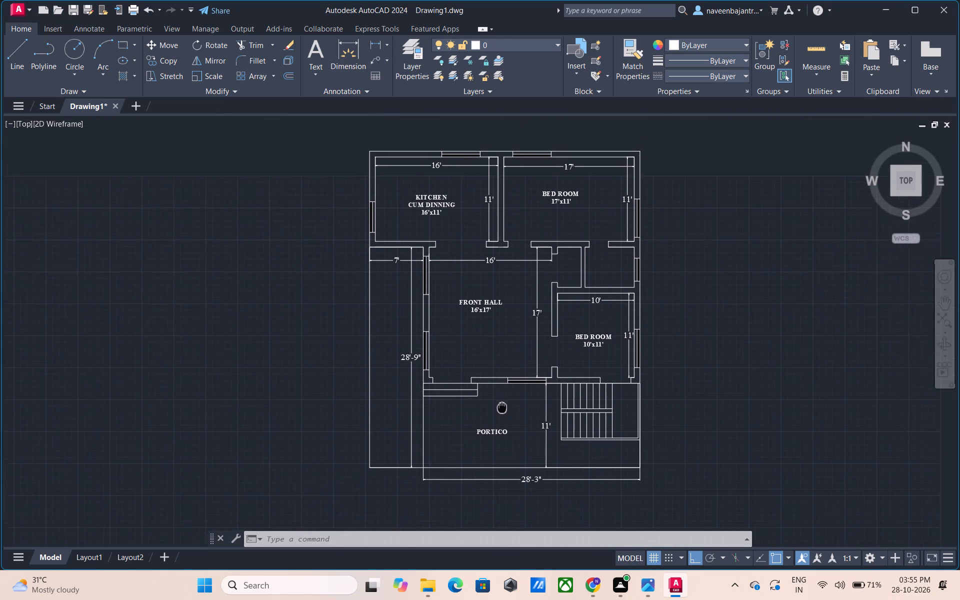
{"action": "middle_click_drag", "start_coordinate": [498, 415], "coordinate": [495, 420]}
{"action": "left_click", "coordinate": [349, 65]}
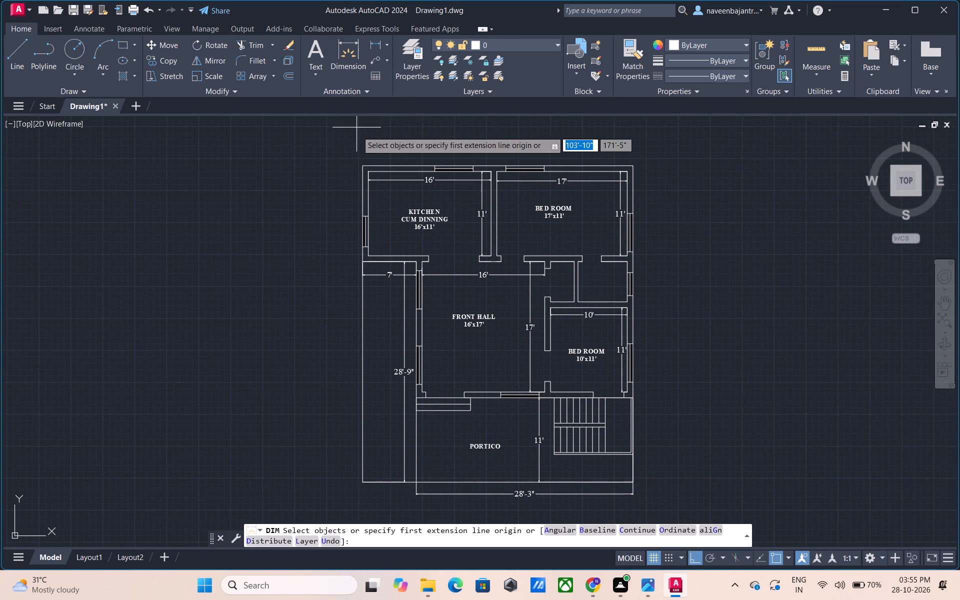
{"action": "left_click", "coordinate": [360, 166]}
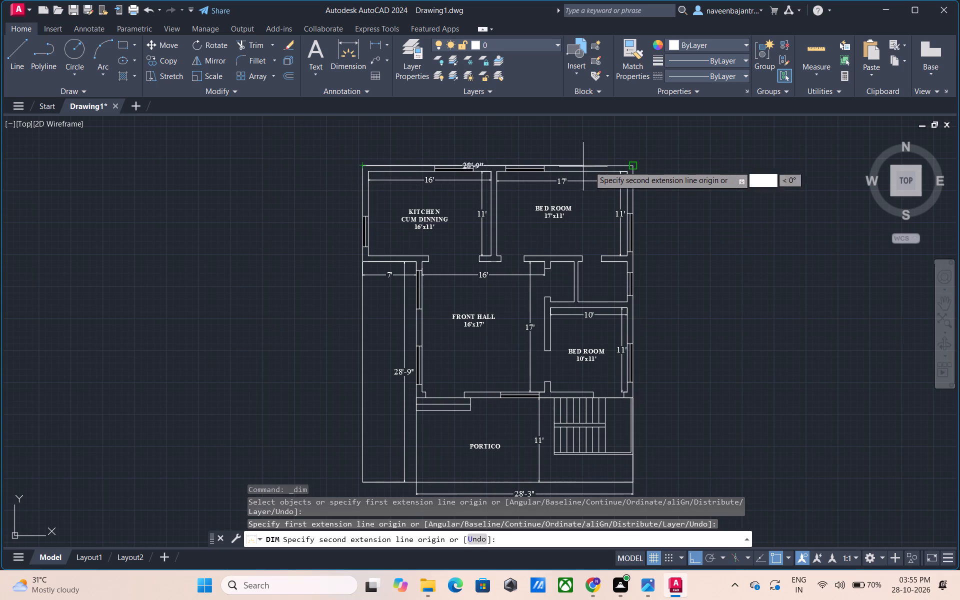
{"action": "left_click", "coordinate": [630, 164]}
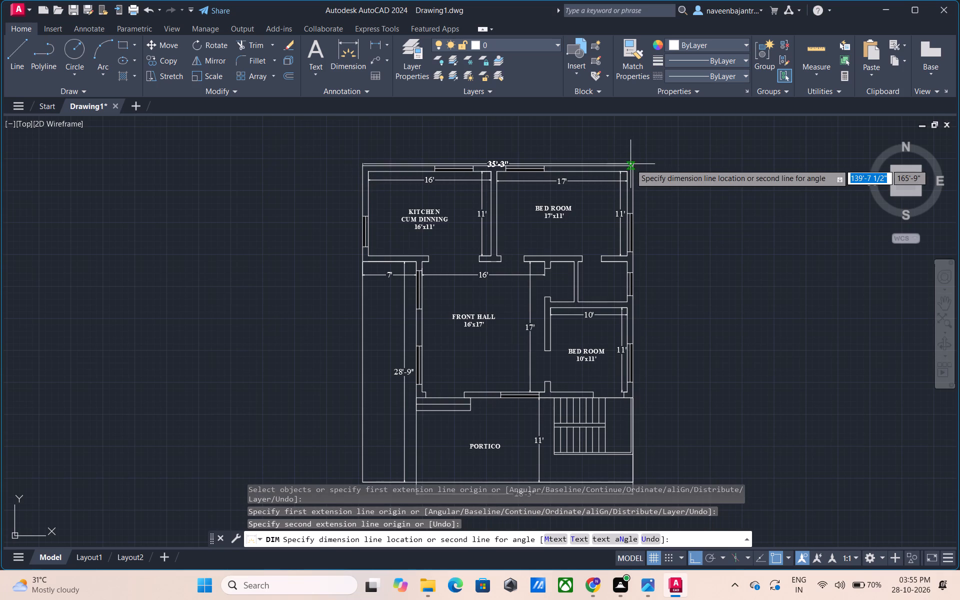
{"action": "left_click", "coordinate": [630, 157]}
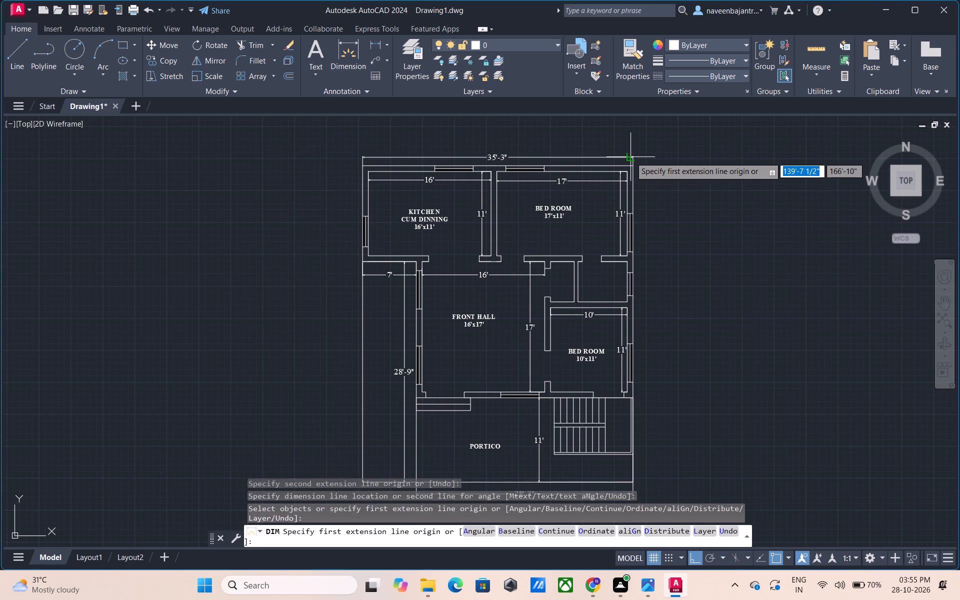
{"action": "key", "text": "Escape"}
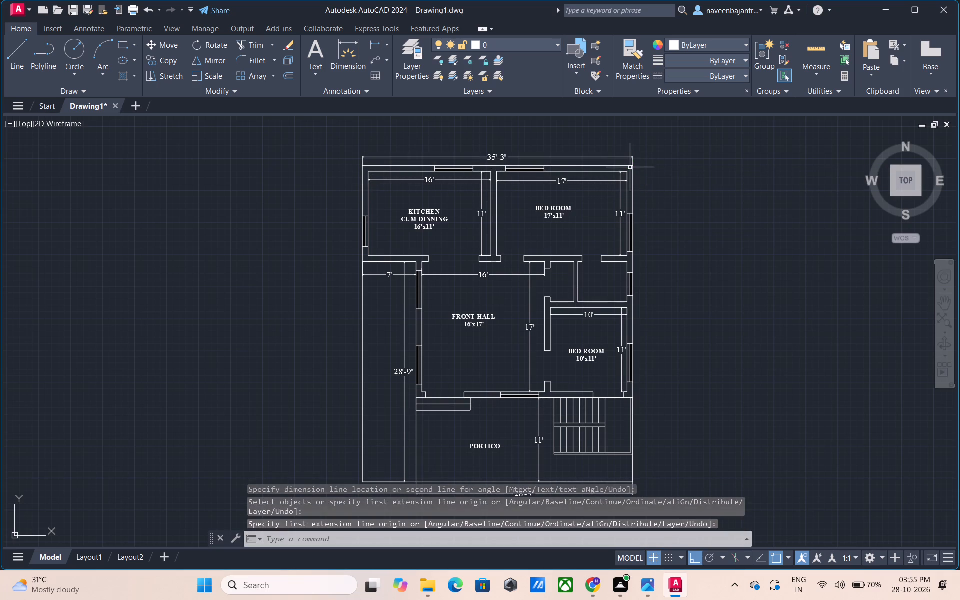
Dimension the plan's overall depth from the outer north-east corner to the portico's south-east corner, placing the line just outside the east side.
{"action": "middle_click_drag", "start_coordinate": [653, 231], "coordinate": [606, 189]}
{"action": "middle_click_drag", "start_coordinate": [610, 187], "coordinate": [603, 193]}
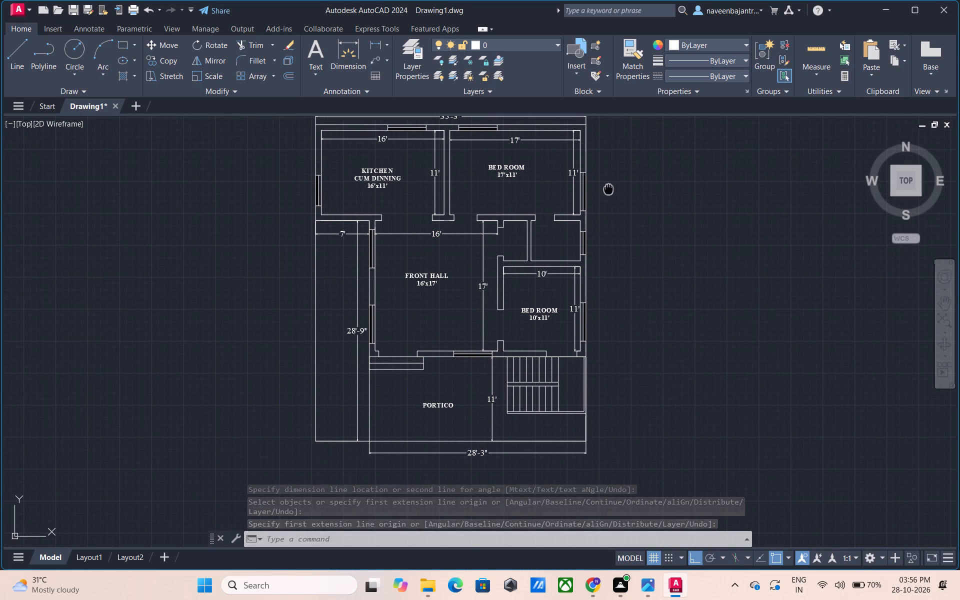
{"action": "middle_click_drag", "start_coordinate": [603, 193], "coordinate": [594, 199]}
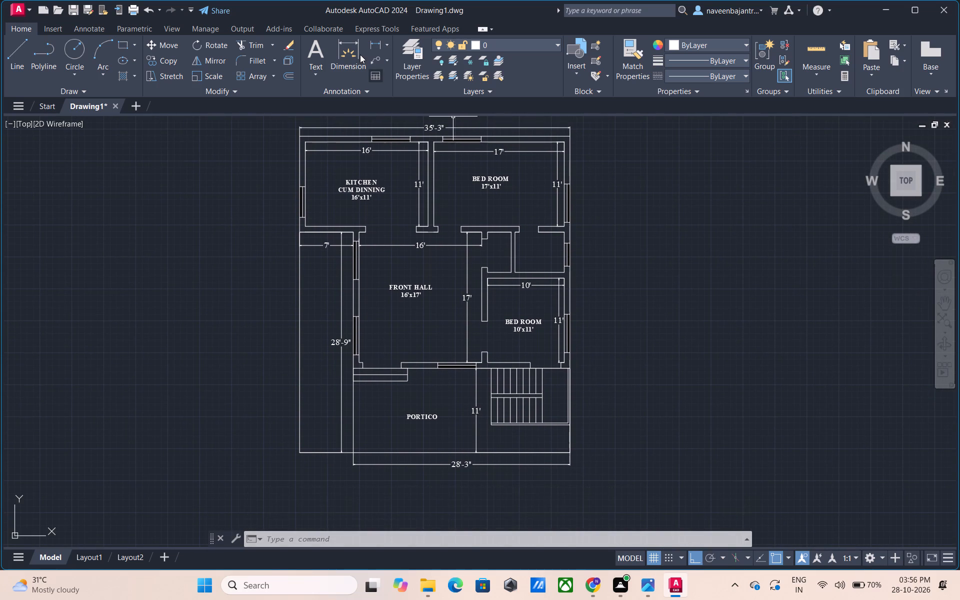
{"action": "left_click", "coordinate": [360, 53]}
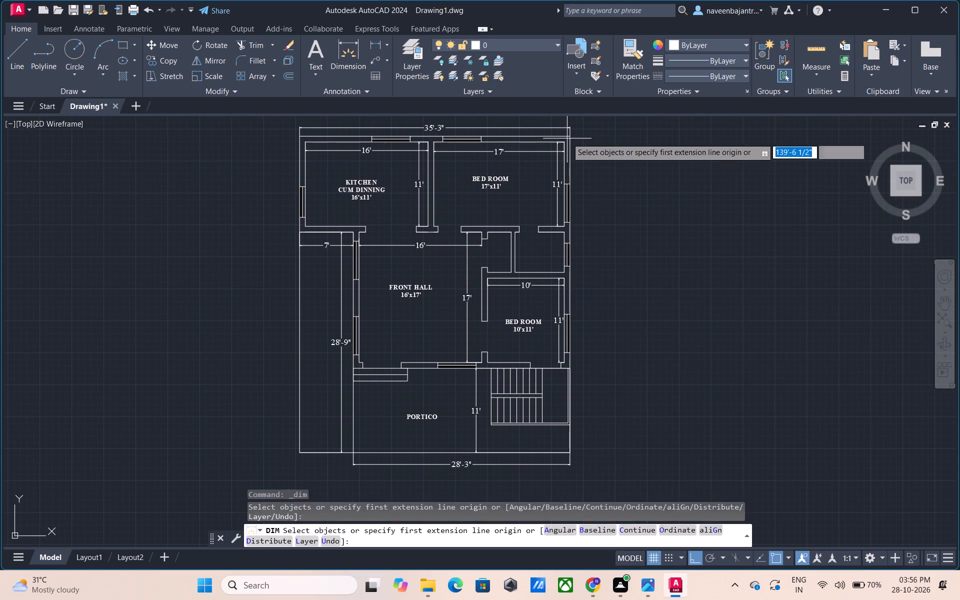
{"action": "scroll", "coordinate": [570, 137], "scroll_direction": "up", "scroll_amount": 2}
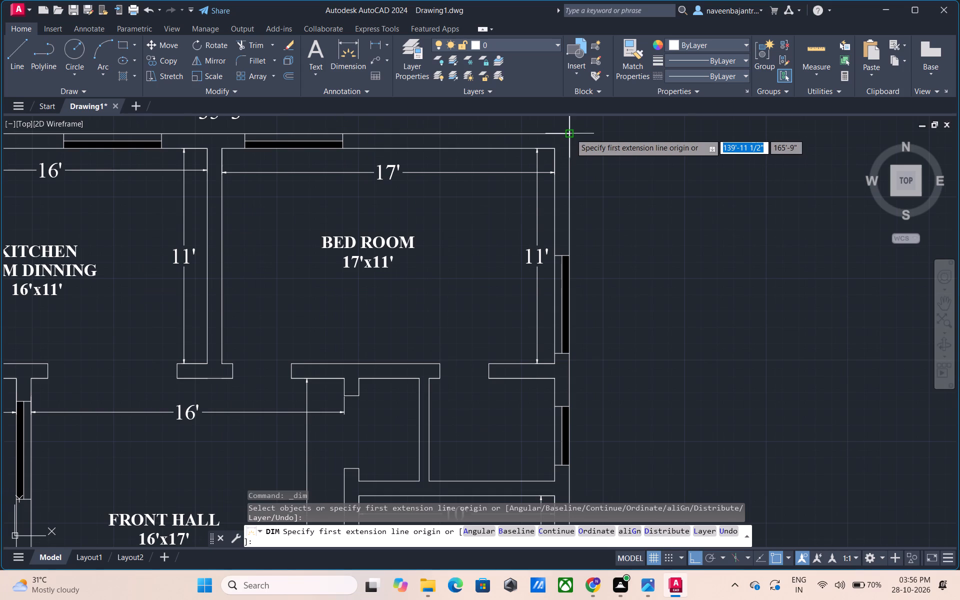
{"action": "left_click", "coordinate": [570, 133]}
{"action": "scroll", "coordinate": [570, 133], "scroll_direction": "down", "scroll_amount": 2}
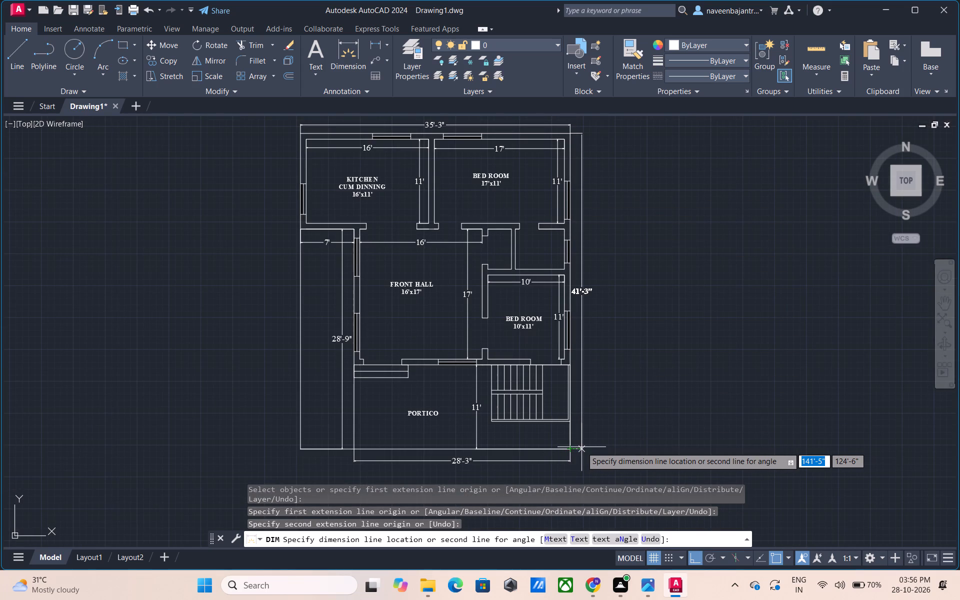
{"action": "left_click", "coordinate": [582, 447]}
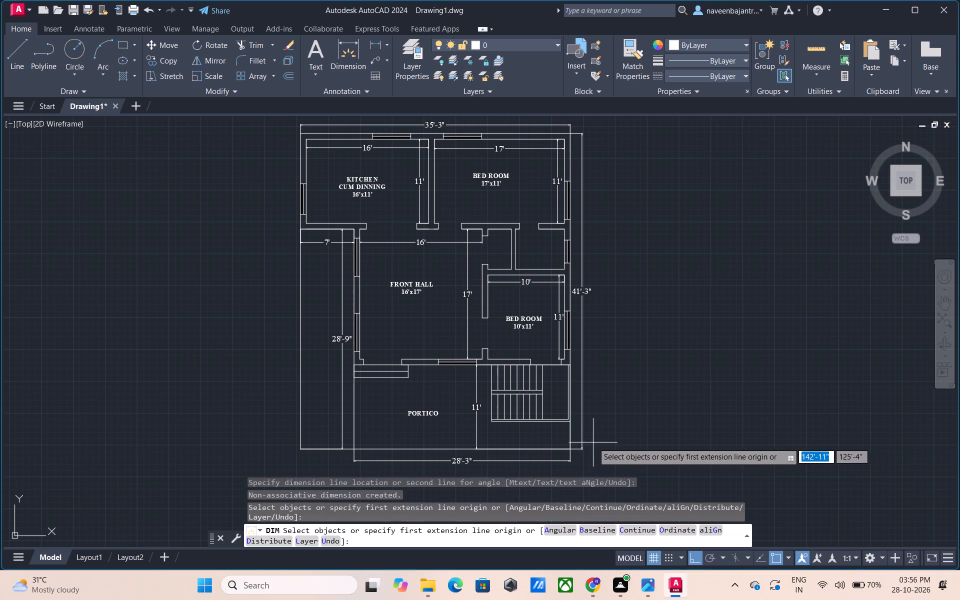
{"action": "key", "text": "Escape"}
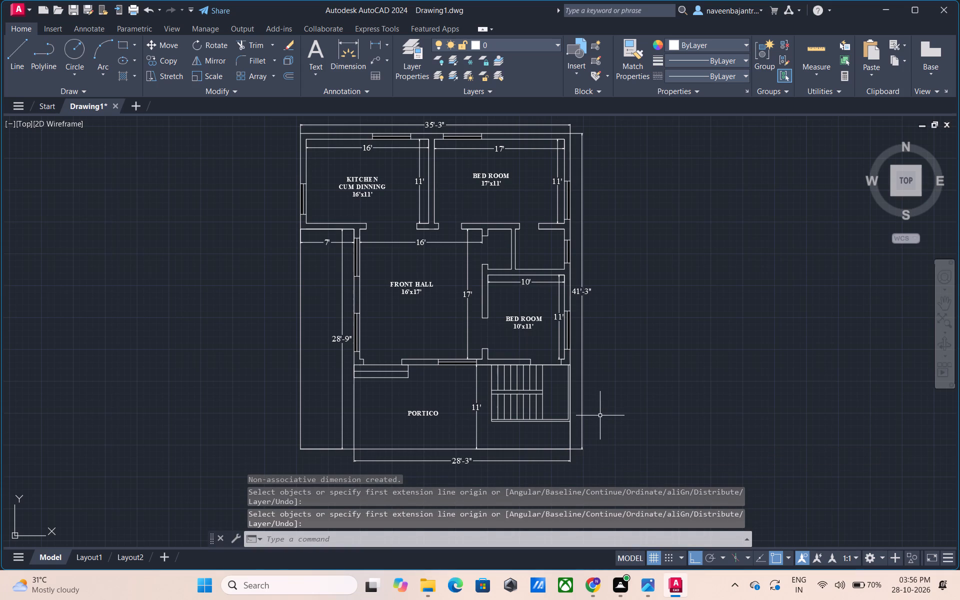
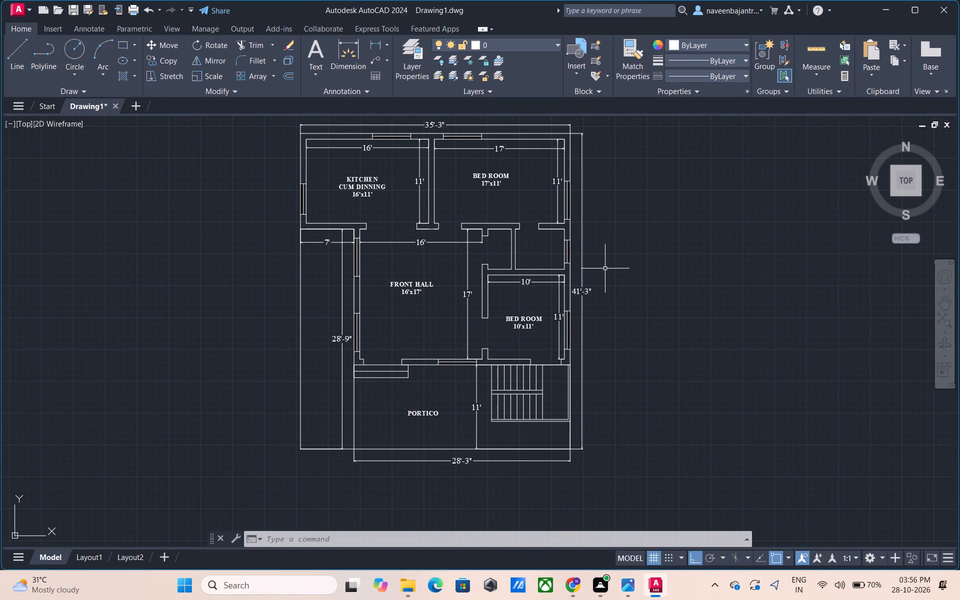
Create a multiline text box in the small room north of the 10'x11' bedroom, beside the east wall, with text height 7".
{"action": "scroll", "coordinate": [484, 240], "scroll_direction": "up", "scroll_amount": 1}
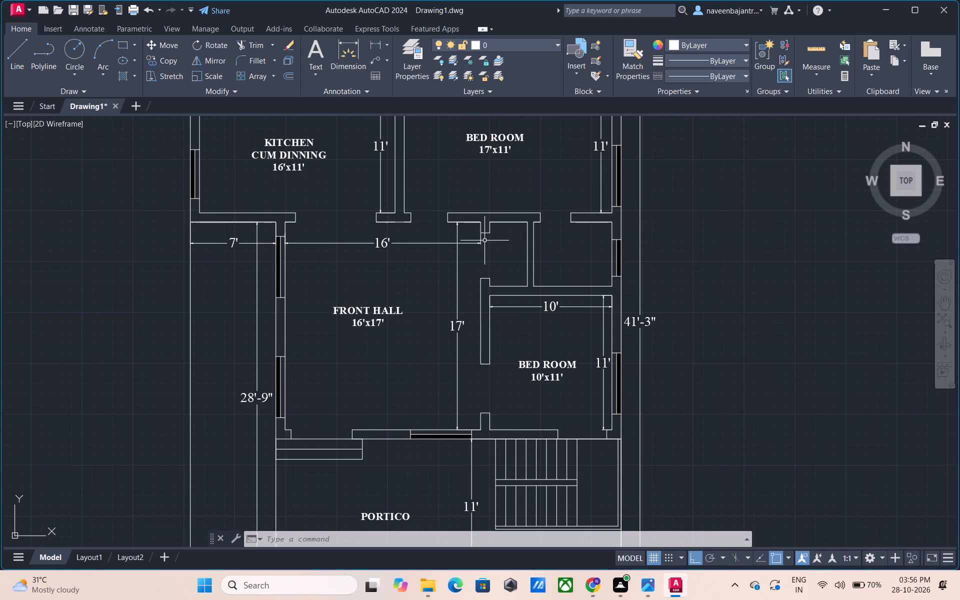
{"action": "scroll", "coordinate": [484, 240], "scroll_direction": "up", "scroll_amount": 1}
{"action": "left_click", "coordinate": [317, 54]}
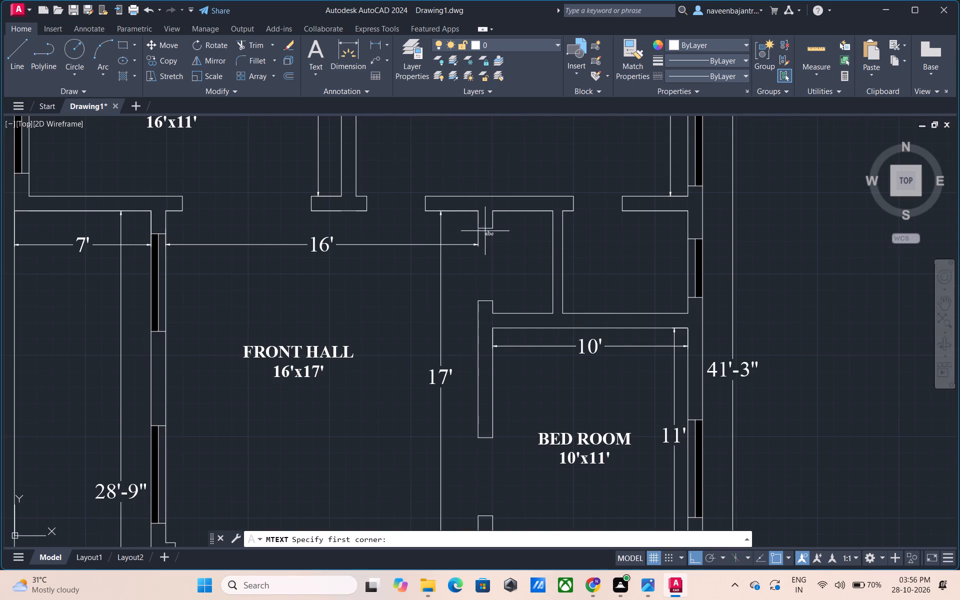
{"action": "scroll", "coordinate": [595, 251], "scroll_direction": "up", "scroll_amount": 1}
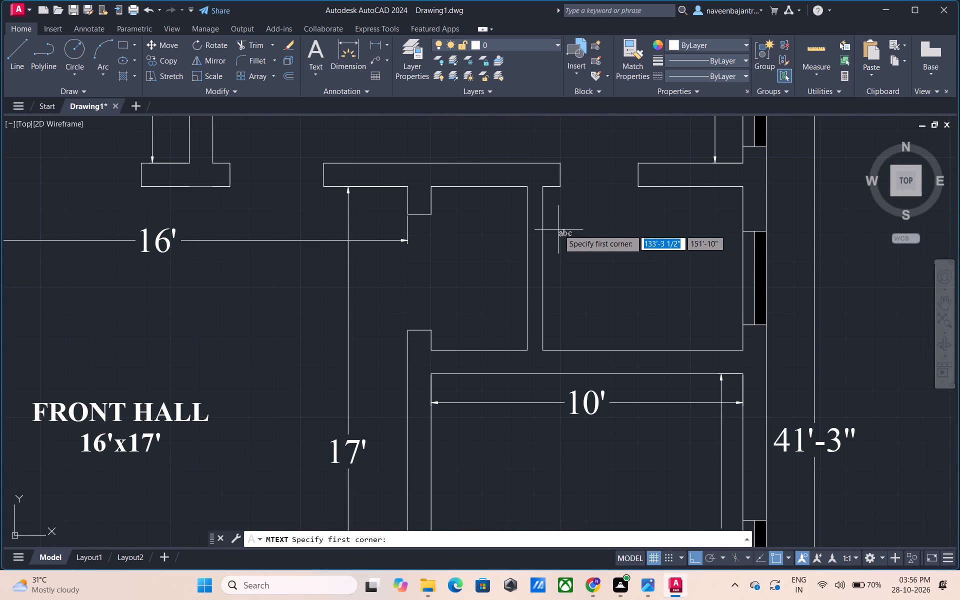
{"action": "left_click", "coordinate": [558, 229]}
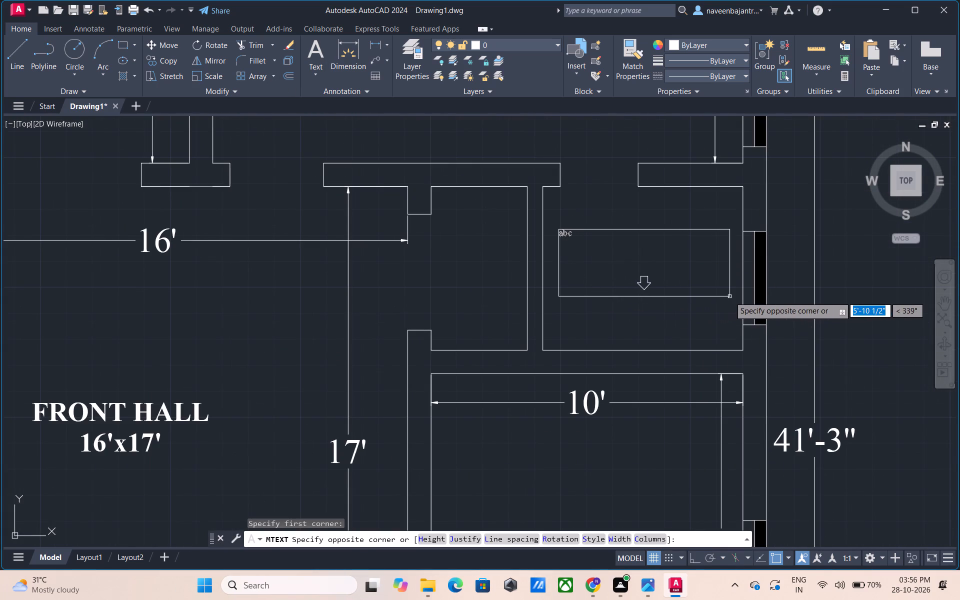
{"action": "left_click", "coordinate": [729, 296]}
{"action": "left_click", "coordinate": [161, 58]}
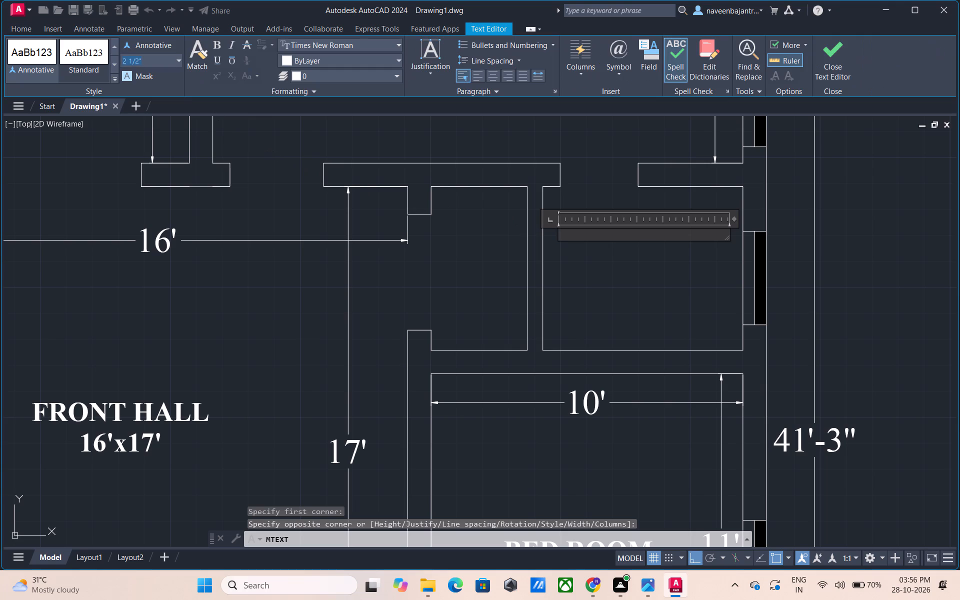
{"action": "type", "text": "7\""}
{"action": "key", "text": "Return"}
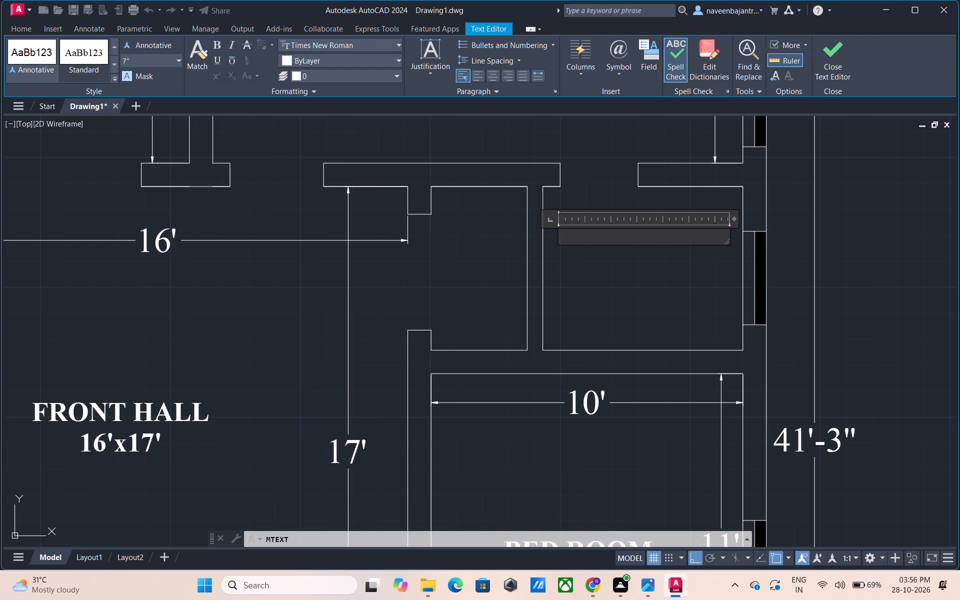
Enter the label "TOILET" with "6'5"x5'3"" on a second line, centred and bold, and finish the text.
{"action": "type", "text": "TOILET"}
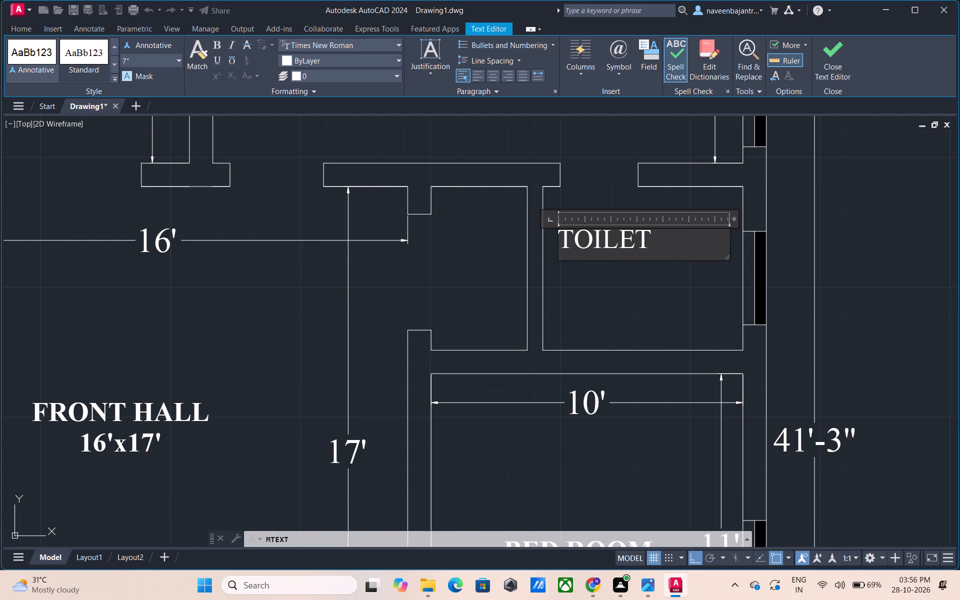
{"action": "key", "text": "Return"}
{"action": "type", "text": "6'5"}
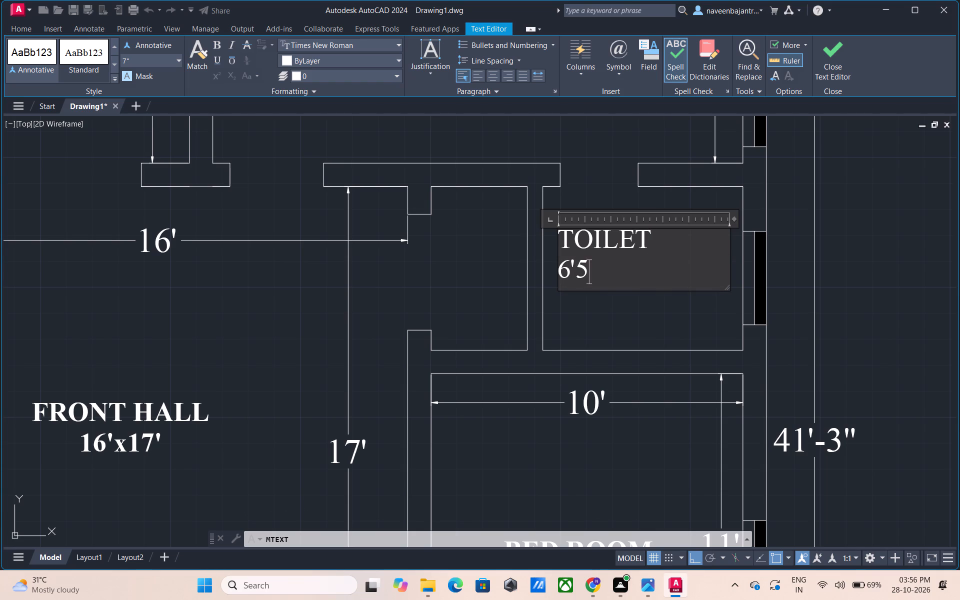
{"action": "key", "text": "shift+quotedbl"}
{"action": "type", "text": "5'3\""}
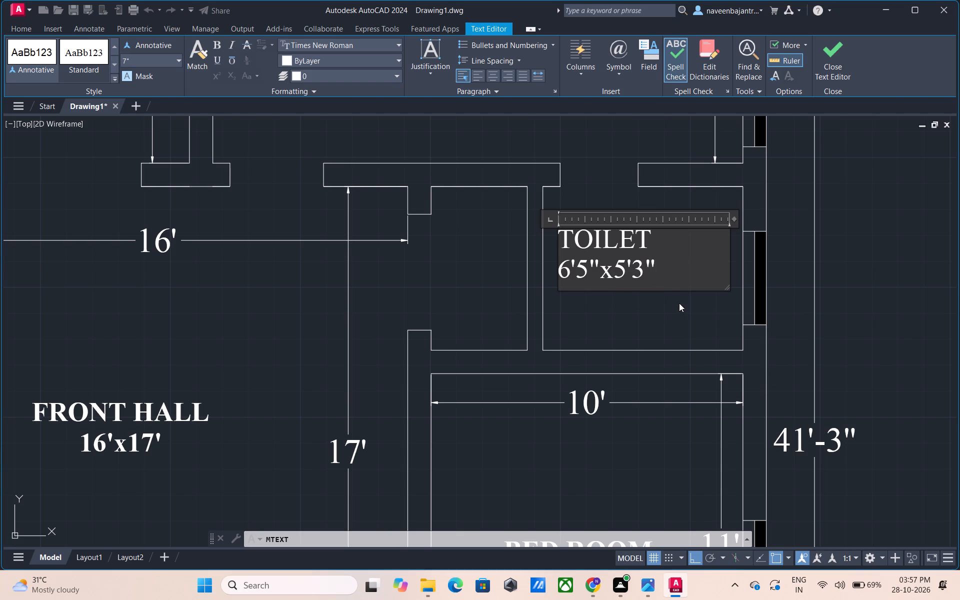
{"action": "left_click_drag", "start_coordinate": [662, 269], "coordinate": [541, 234]}
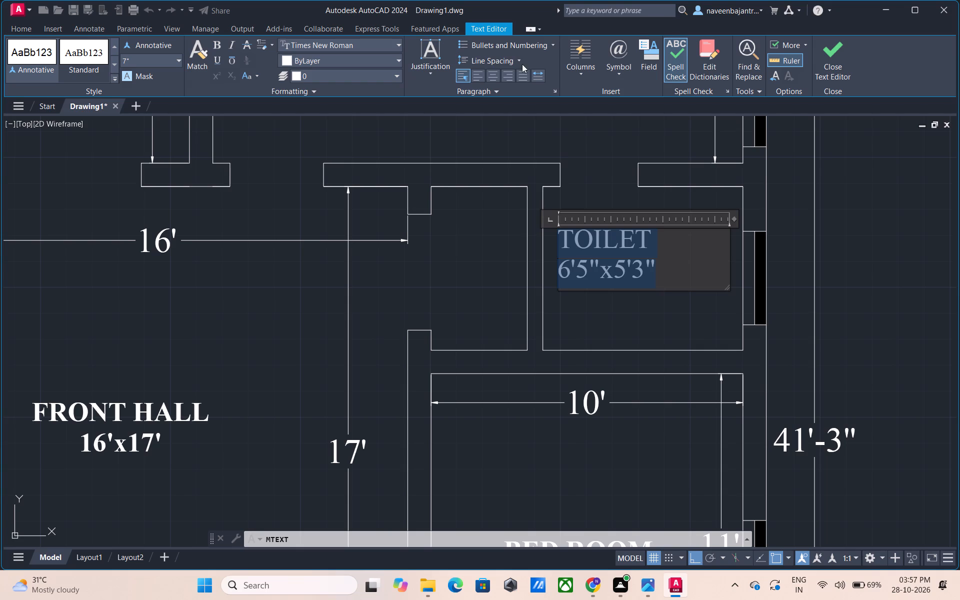
{"action": "left_click", "coordinate": [490, 75]}
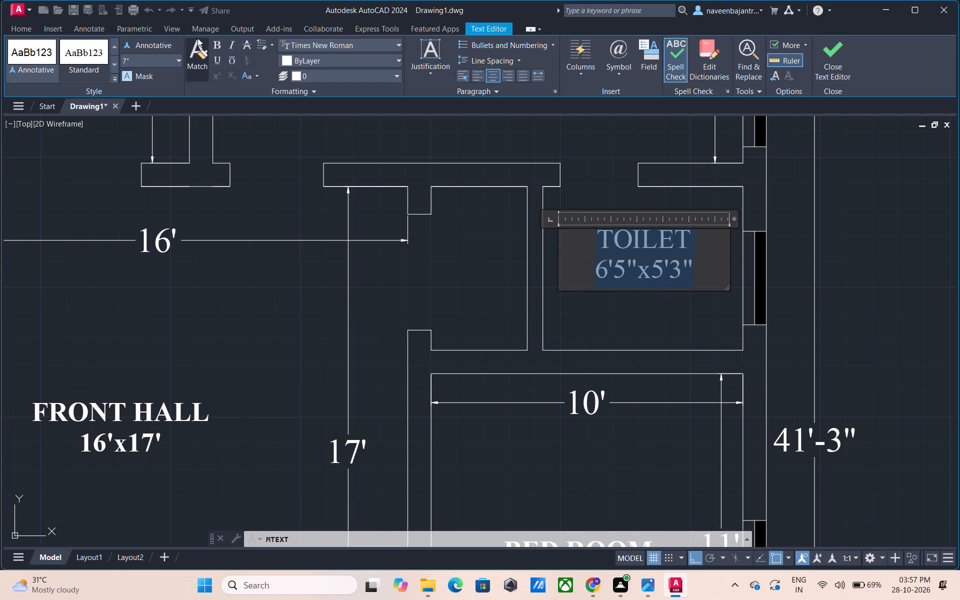
{"action": "left_click", "coordinate": [214, 41]}
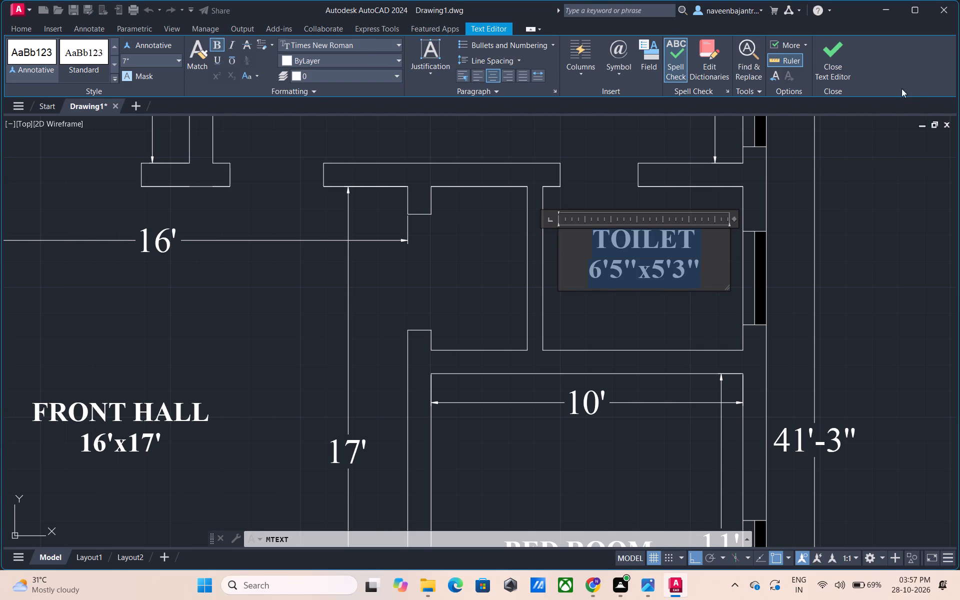
{"action": "left_click", "coordinate": [828, 68]}
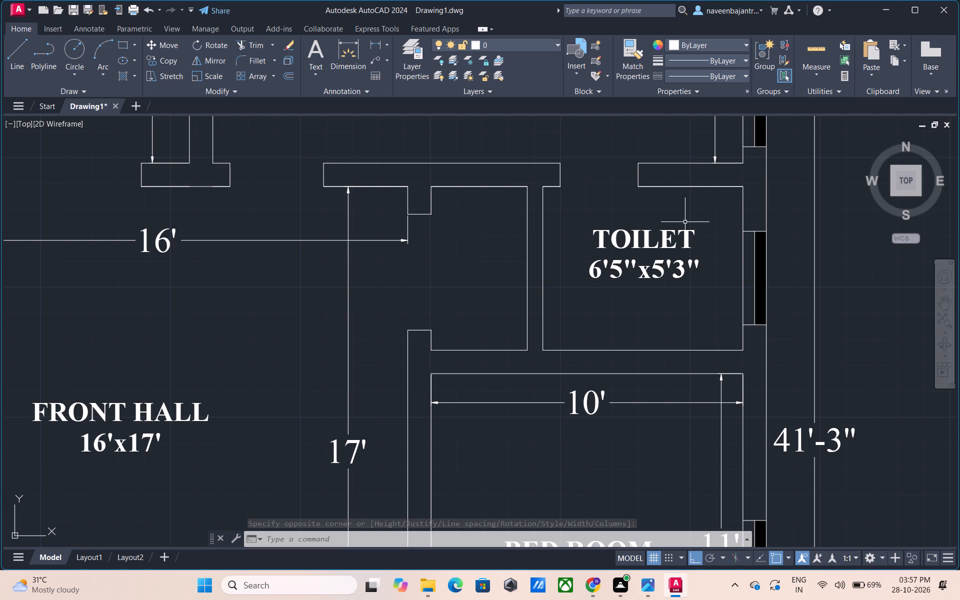
Create a multiline text box in the empty area east of the house with a text height of 7".
{"action": "scroll", "coordinate": [685, 222], "scroll_direction": "down", "scroll_amount": 1}
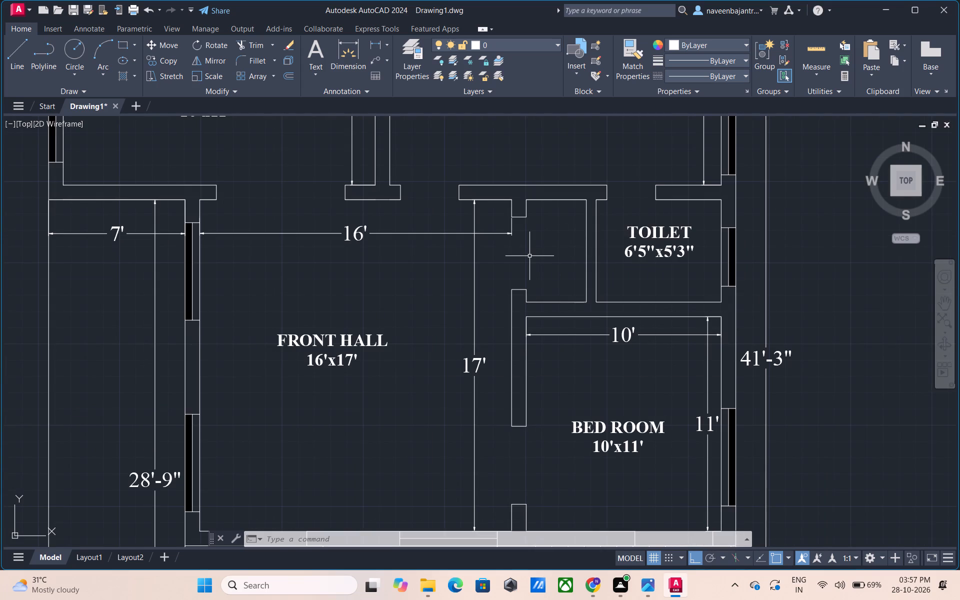
{"action": "middle_click_drag", "start_coordinate": [529, 256], "coordinate": [534, 280]}
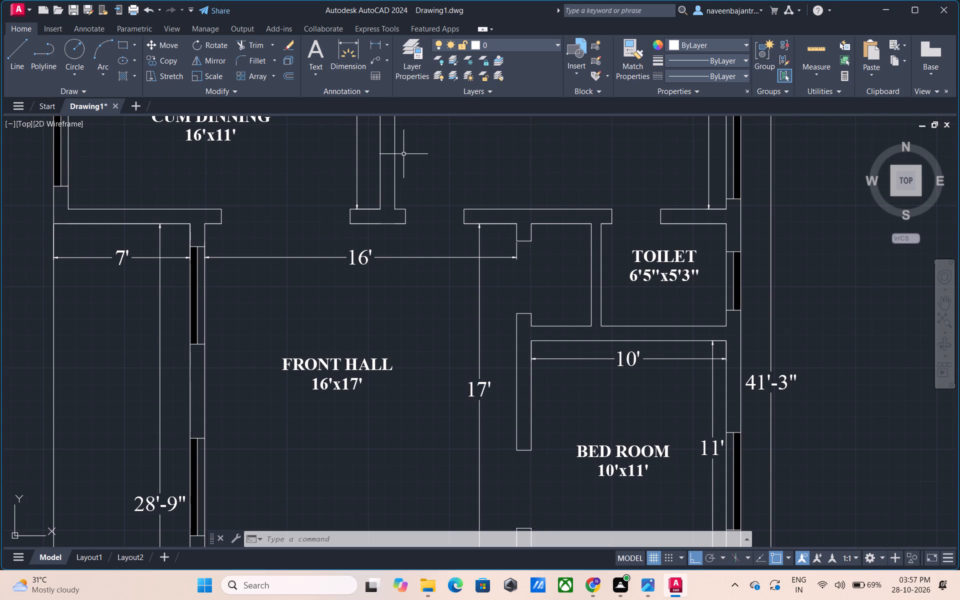
{"action": "scroll", "coordinate": [403, 154], "scroll_direction": "down", "scroll_amount": 1}
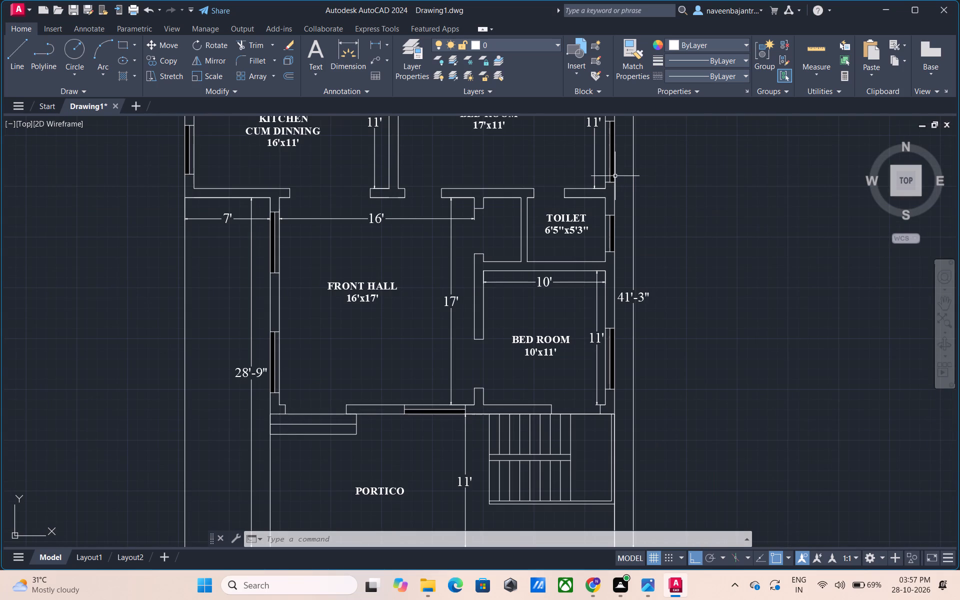
{"action": "key", "text": "Escape"}
{"action": "left_click", "coordinate": [314, 43]}
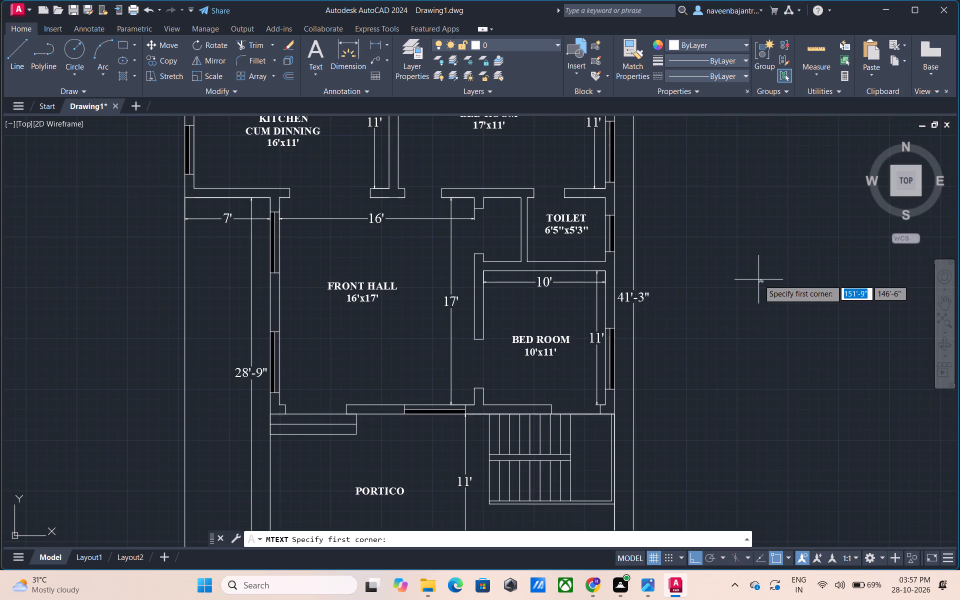
{"action": "left_click", "coordinate": [715, 237]}
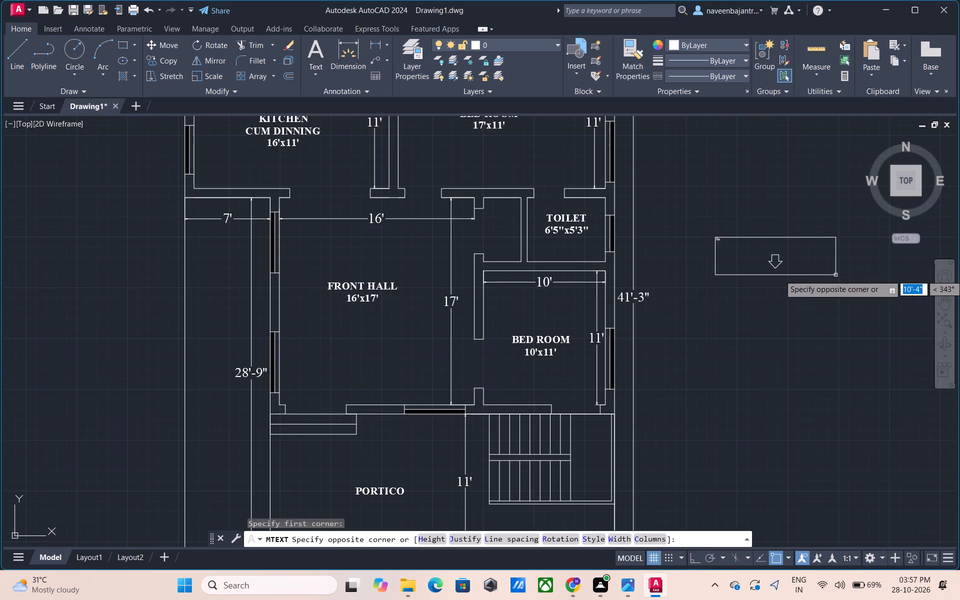
{"action": "left_click", "coordinate": [835, 275]}
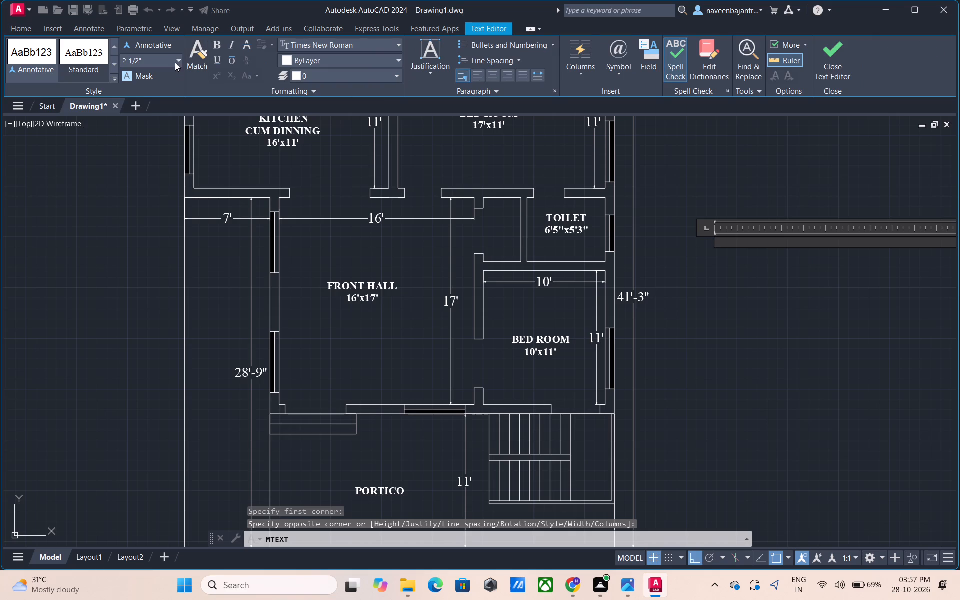
{"action": "left_click", "coordinate": [158, 58]}
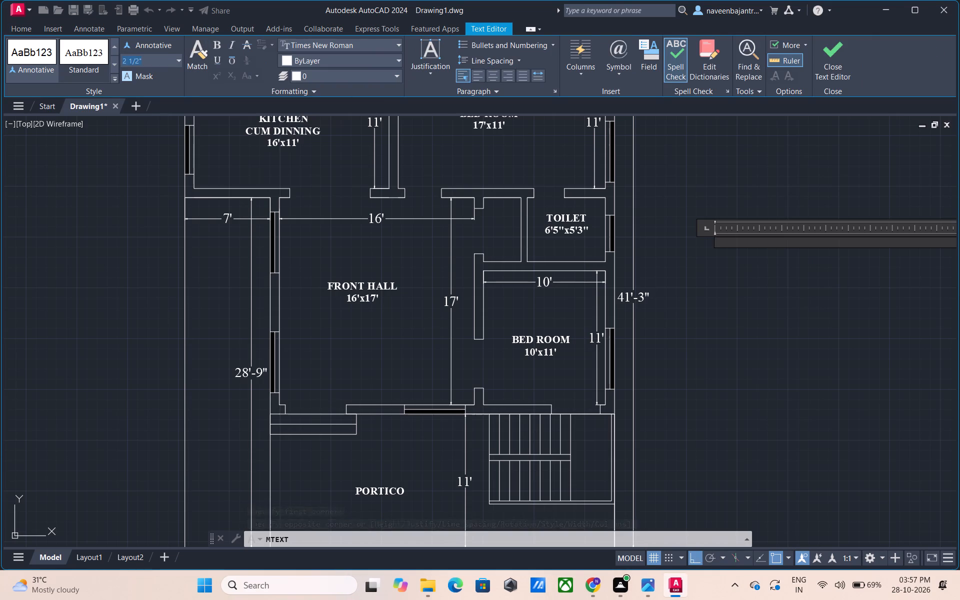
{"action": "key", "text": "BackSpace"}
{"action": "type", "text": "7\""}
{"action": "key", "text": "Return"}
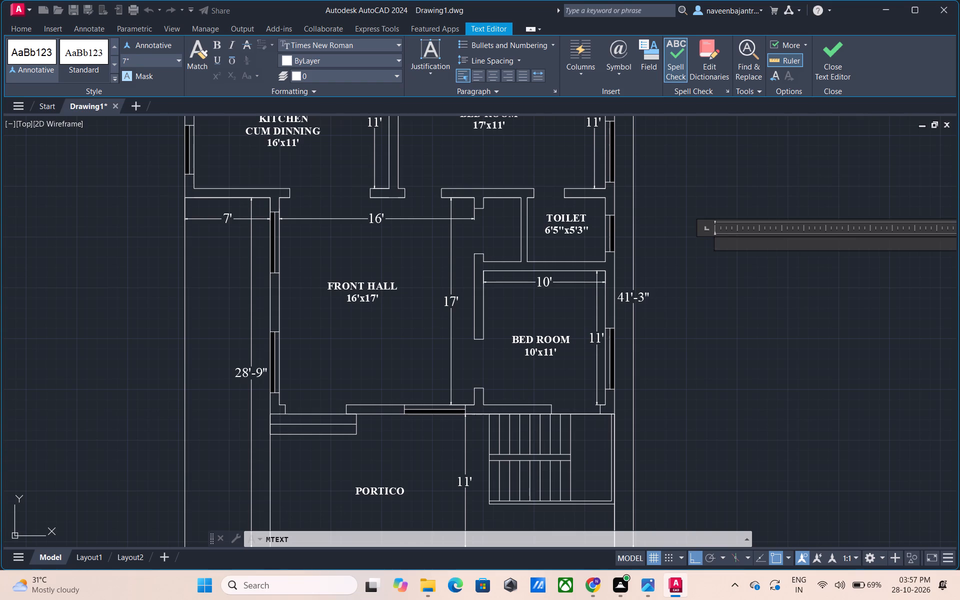
Enter the label "POOJA" with "5'3"x3'" on a second line, centred and bold, and finish the text.
{"action": "type", "text": "POOJ"}
{"action": "key", "text": "a"}
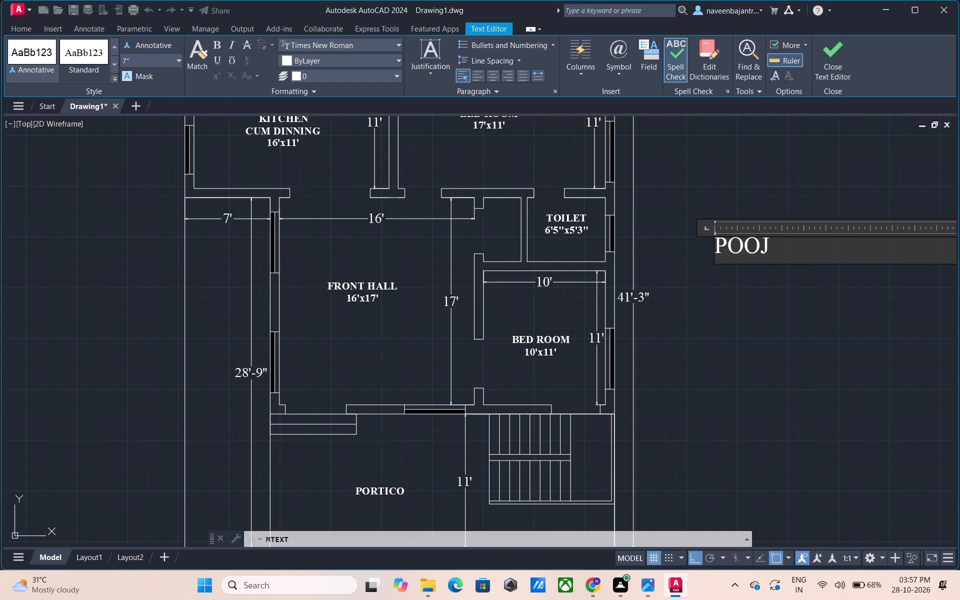
{"action": "key", "text": "Return"}
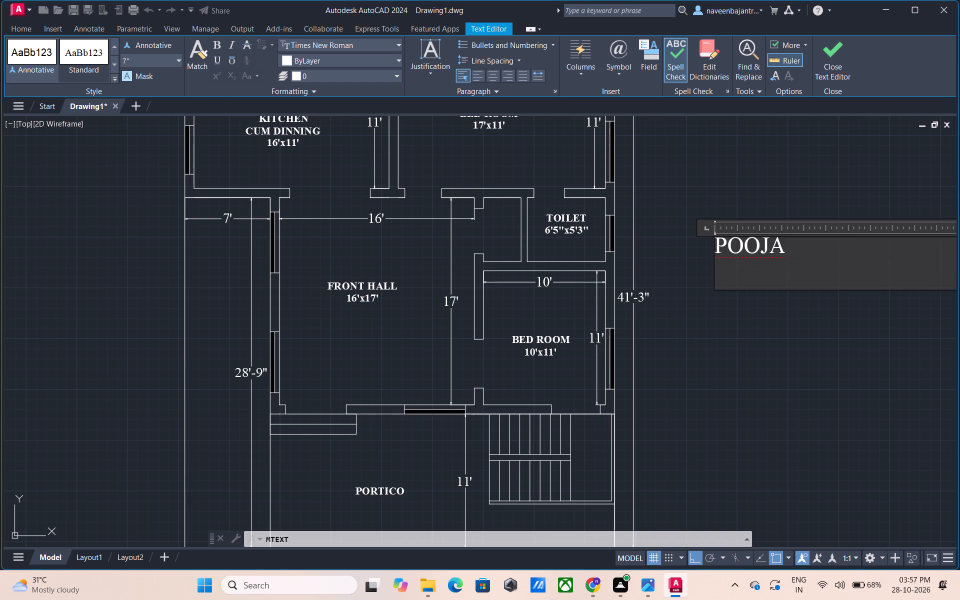
{"action": "key", "text": "5"}
{"action": "key", "text": "apostrophe"}
{"action": "key", "text": "3"}
{"action": "key", "text": "shift+quotedbl"}
{"action": "key", "text": "3"}
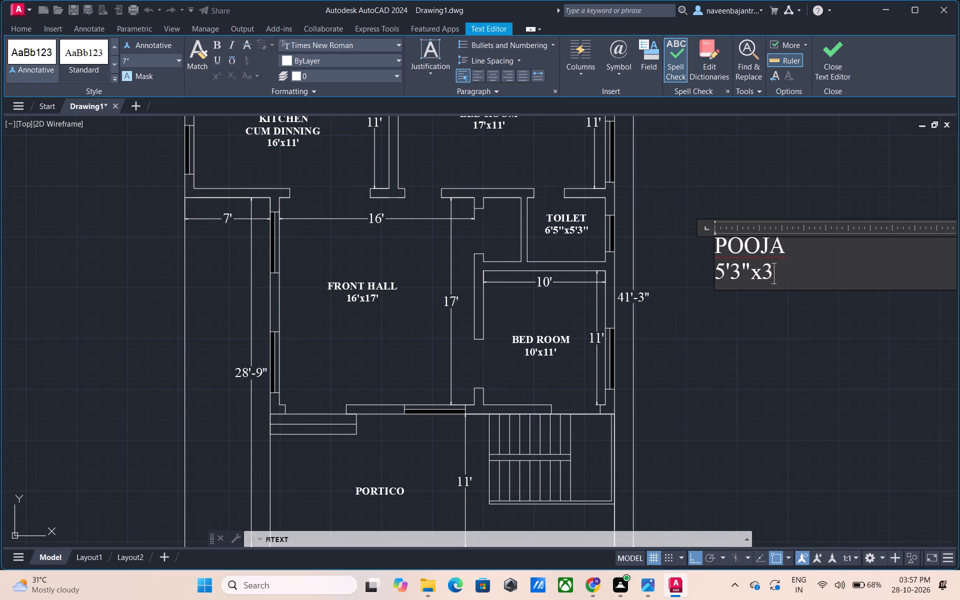
{"action": "key", "text": "apostrophe"}
{"action": "left_click_drag", "start_coordinate": [788, 272], "coordinate": [682, 221]}
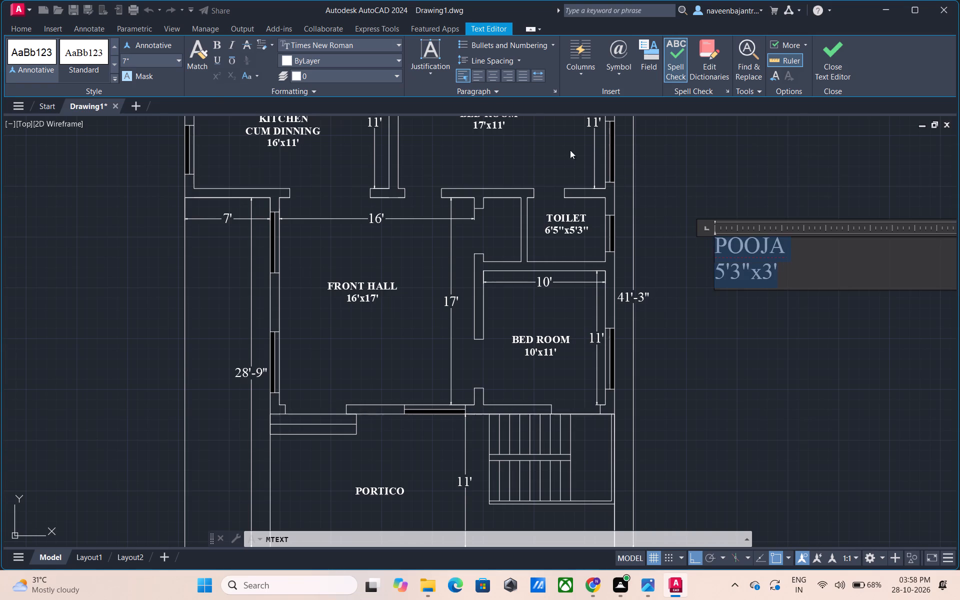
{"action": "left_click", "coordinate": [494, 76]}
{"action": "left_click", "coordinate": [210, 42]}
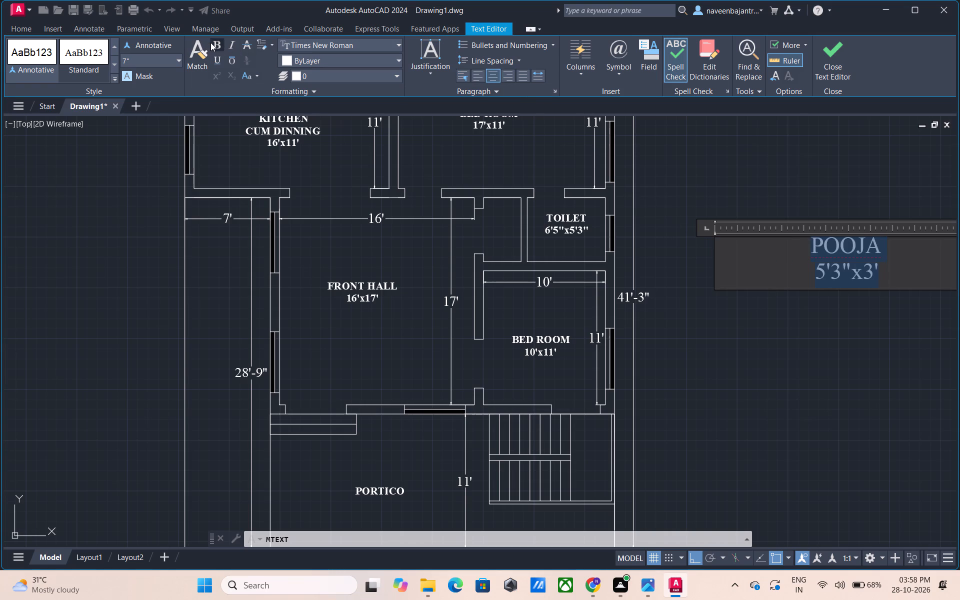
{"action": "left_click", "coordinate": [841, 75]}
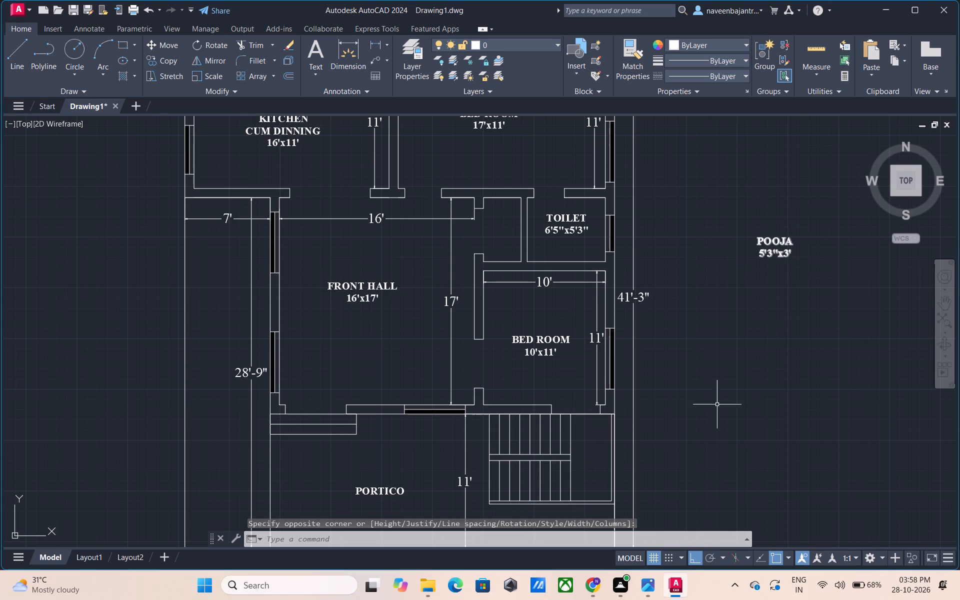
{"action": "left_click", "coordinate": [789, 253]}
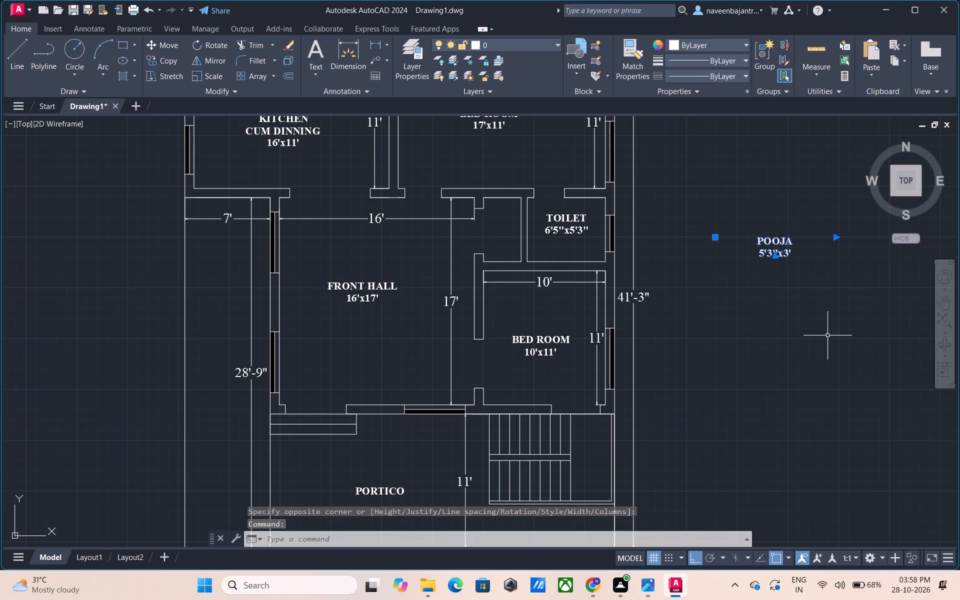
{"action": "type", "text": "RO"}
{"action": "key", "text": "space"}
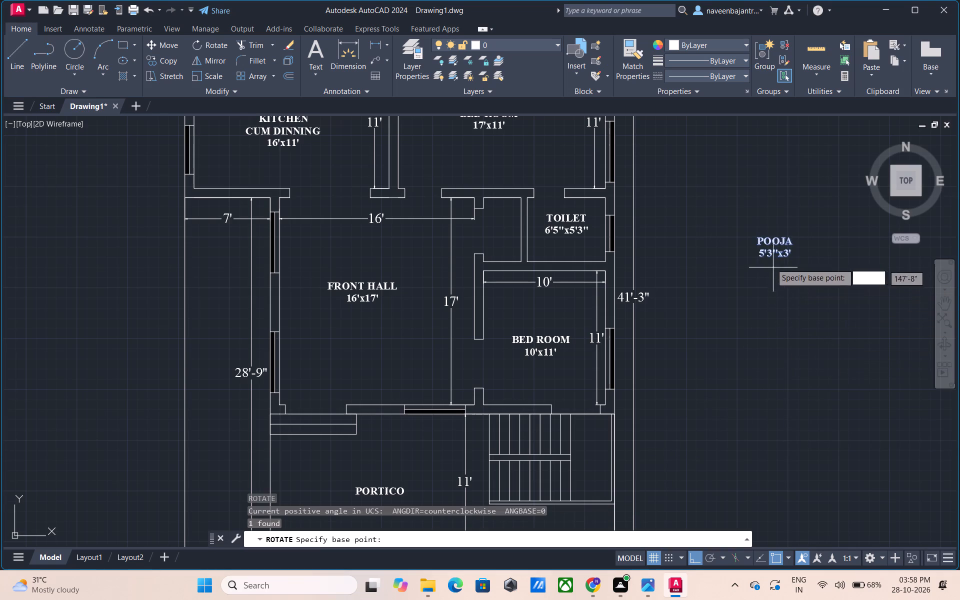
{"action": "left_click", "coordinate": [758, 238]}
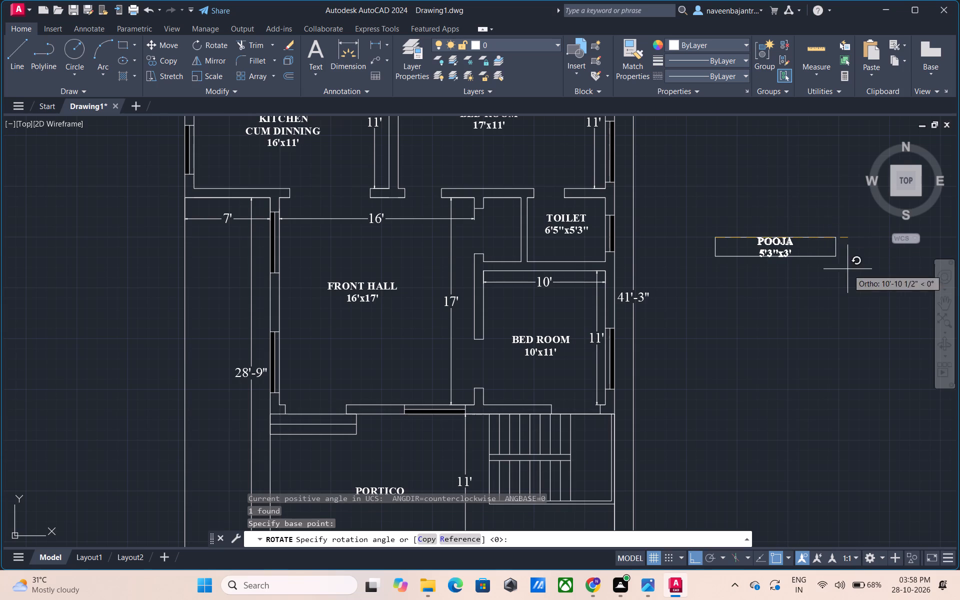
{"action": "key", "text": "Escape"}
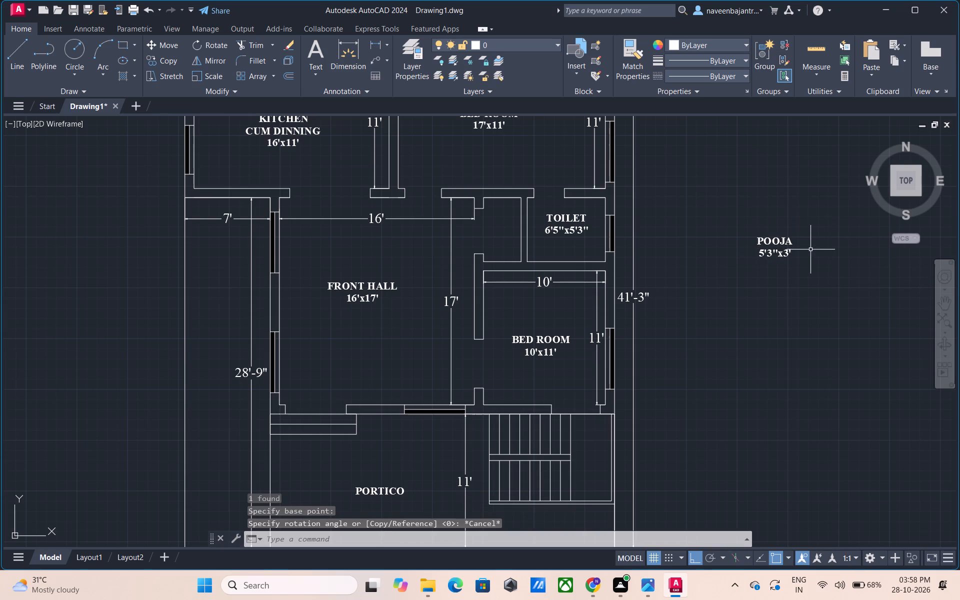
Rotate the POOJA label east of the house 90° clockwise so that it reads vertically downwards.
{"action": "left_click", "coordinate": [790, 241]}
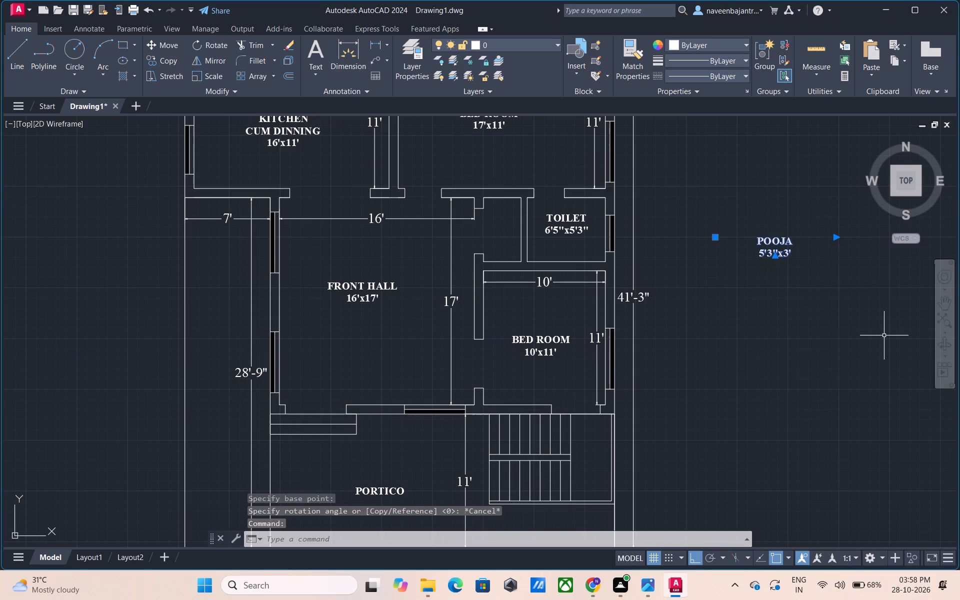
{"action": "key", "text": "r"}
{"action": "type", "text": "O"}
{"action": "key", "text": "space"}
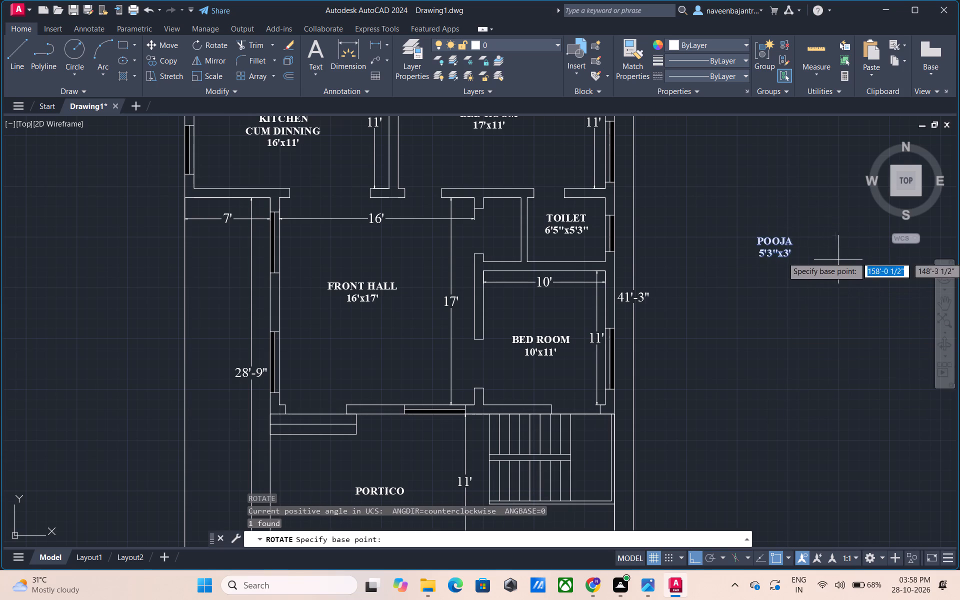
{"action": "left_click", "coordinate": [795, 251]}
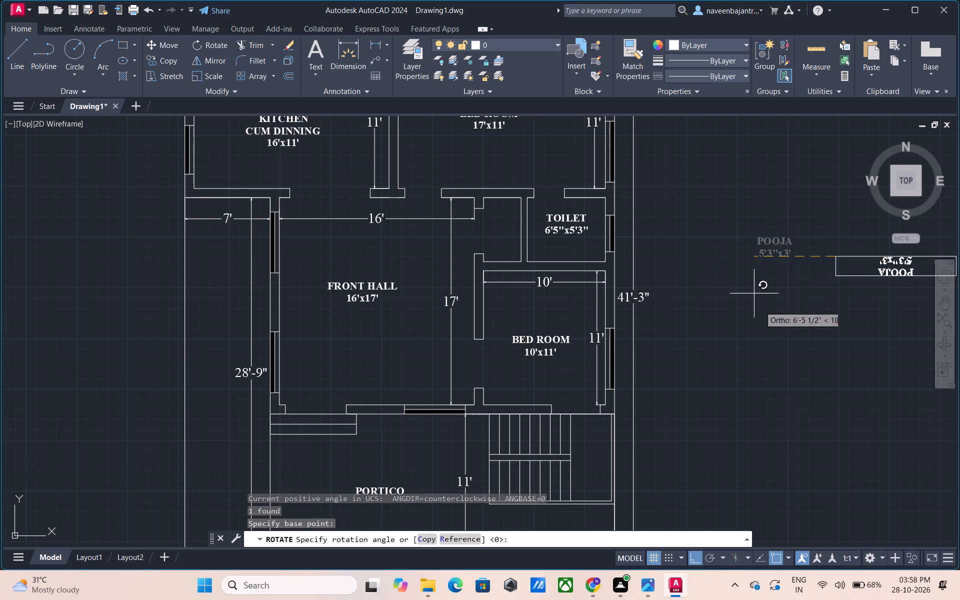
{"action": "left_click", "coordinate": [797, 335]}
{"action": "key", "text": "Escape"}
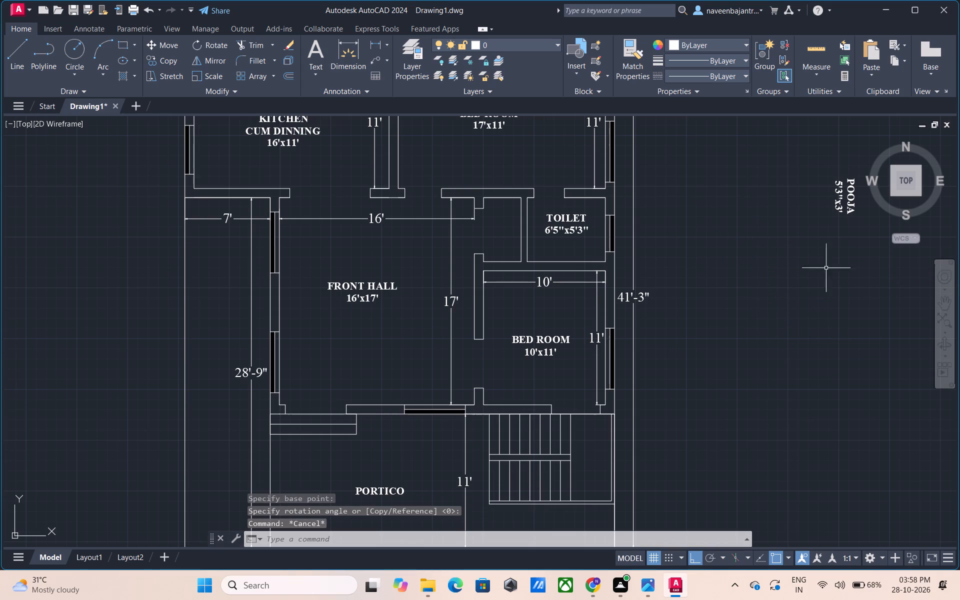
Move the vertical POOJA label, with Ortho off, into the narrow room between the front hall and the toilet.
{"action": "left_click", "coordinate": [851, 202]}
{"action": "type", "text": "M"}
{"action": "key", "text": "space"}
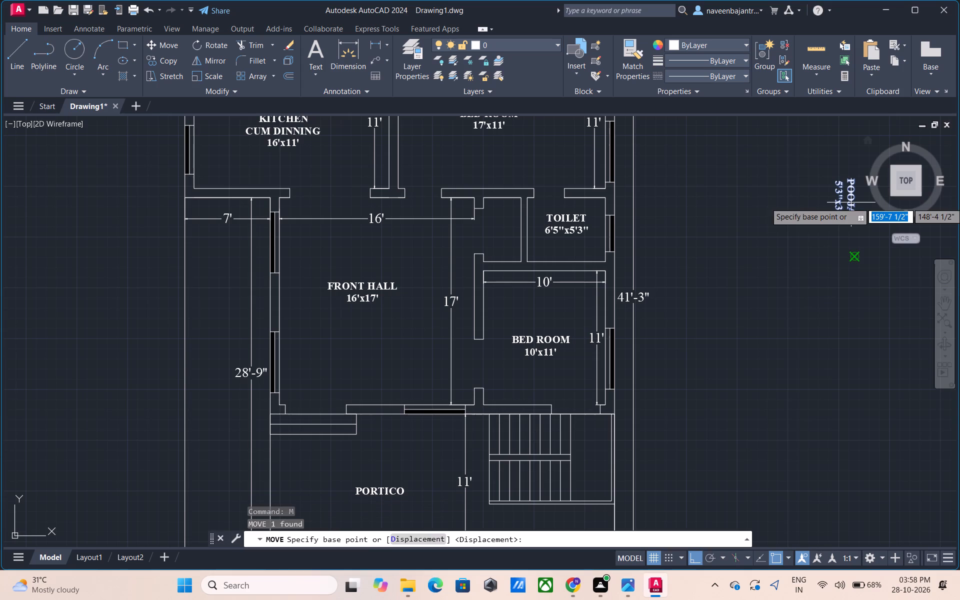
{"action": "left_click", "coordinate": [851, 202]}
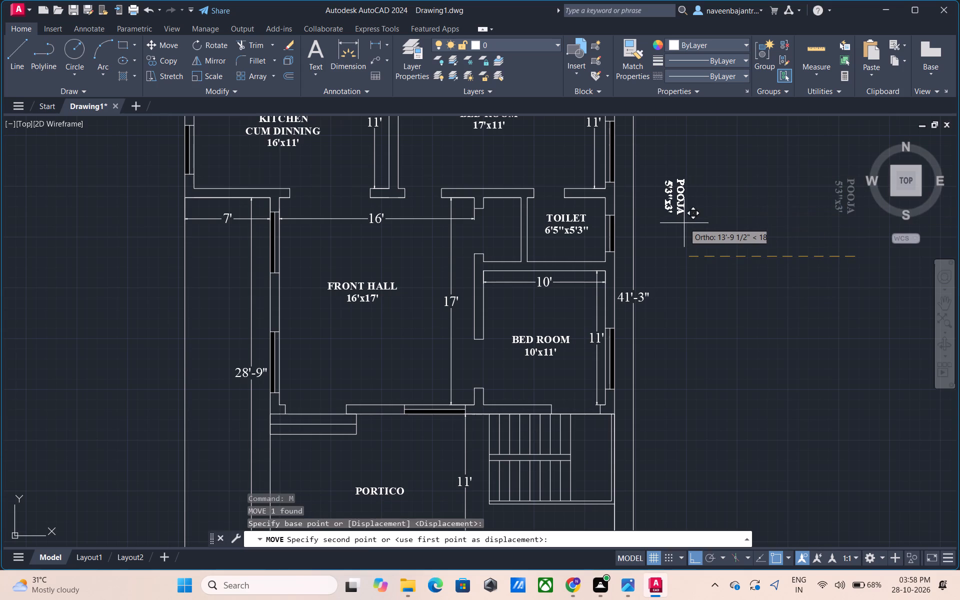
{"action": "key", "text": "F8"}
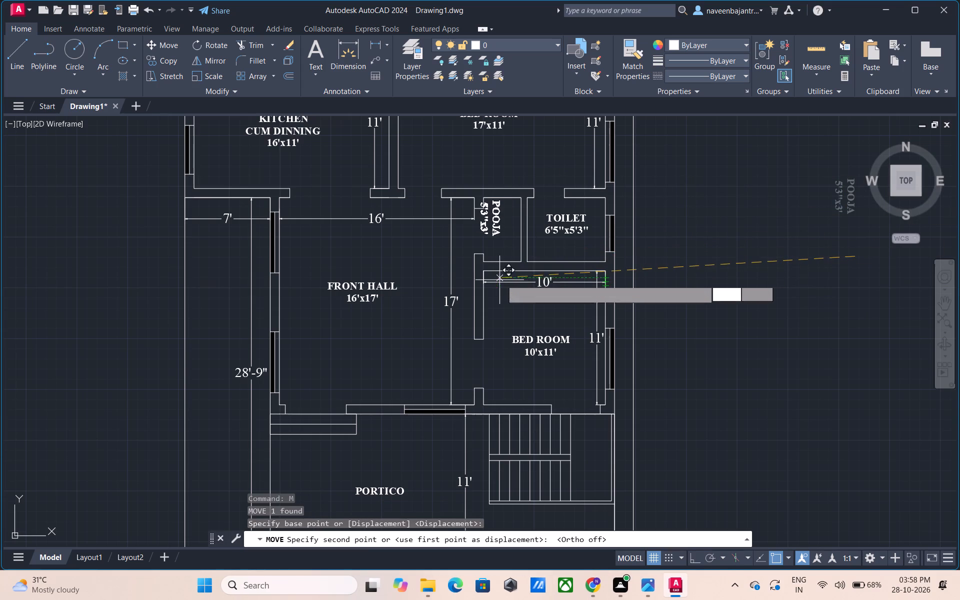
{"action": "scroll", "coordinate": [504, 290], "scroll_direction": "up", "scroll_amount": 2}
{"action": "middle_click_drag", "start_coordinate": [506, 293], "coordinate": [511, 332]}
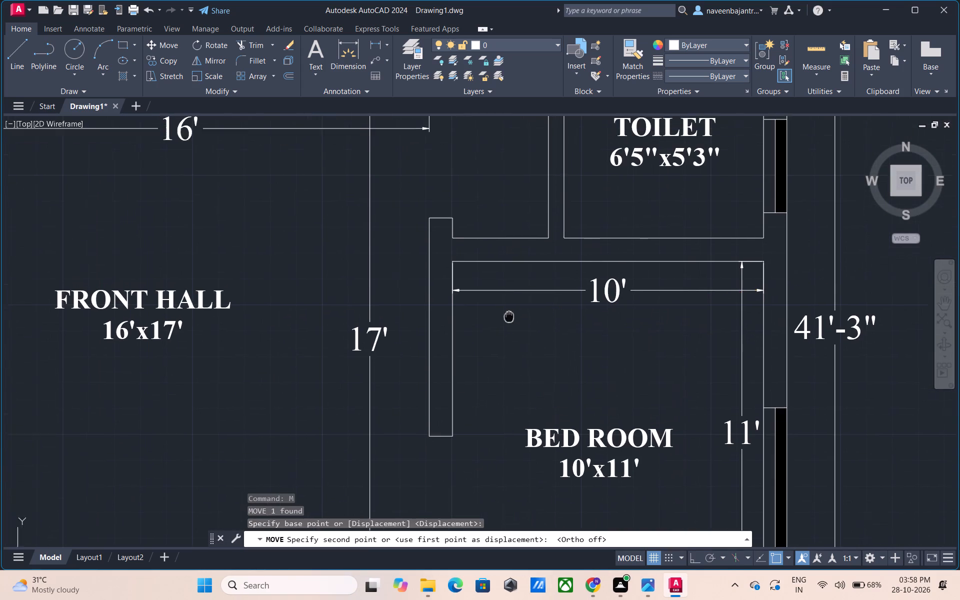
{"action": "middle_click_drag", "start_coordinate": [511, 332], "coordinate": [524, 421]}
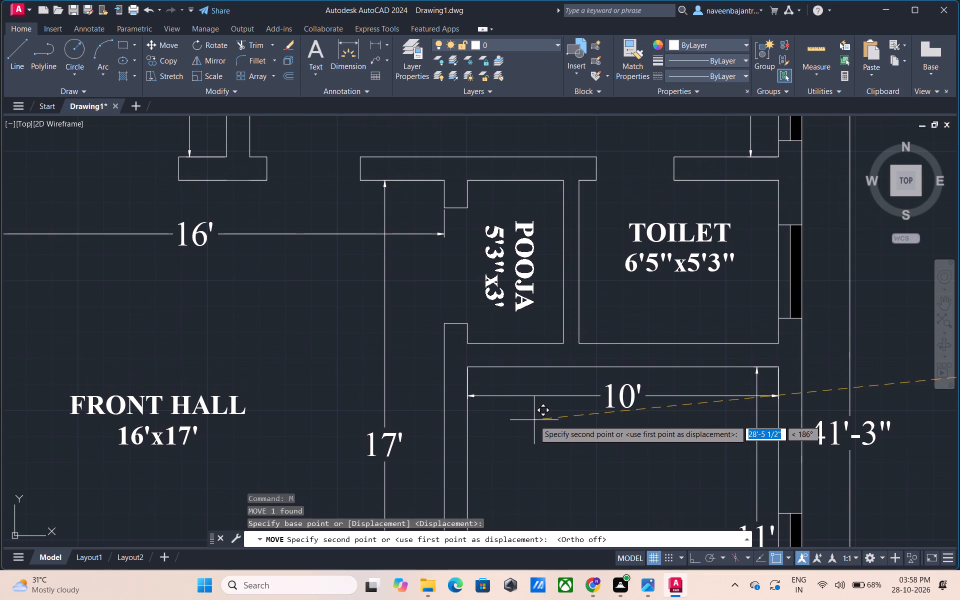
{"action": "left_click", "coordinate": [534, 420]}
{"action": "key", "text": "Escape"}
Examine the whole floor plan with its room labels and dimensions.
{"action": "scroll", "coordinate": [606, 350], "scroll_direction": "down", "scroll_amount": 2}
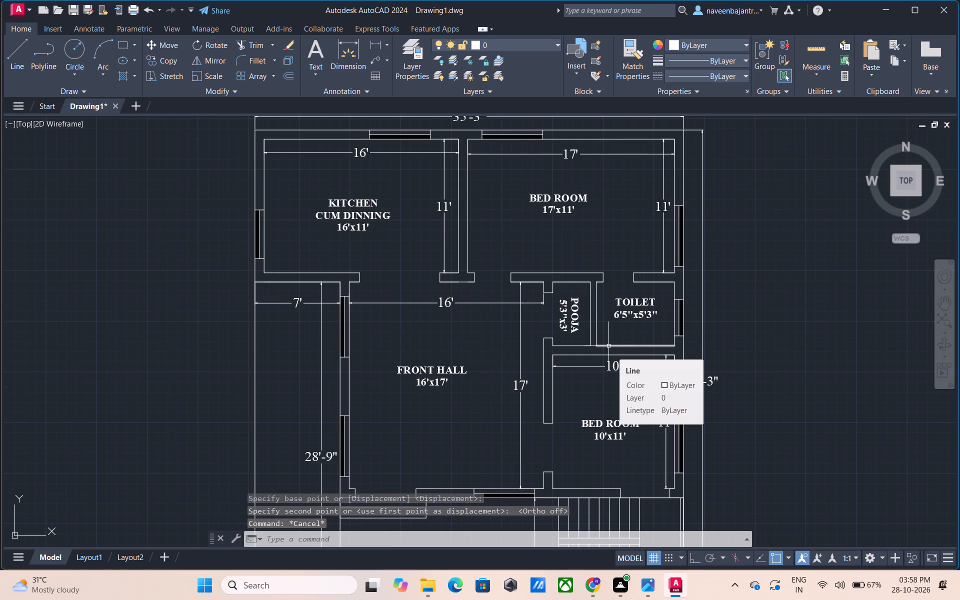
{"action": "scroll", "coordinate": [608, 346], "scroll_direction": "down", "scroll_amount": 1}
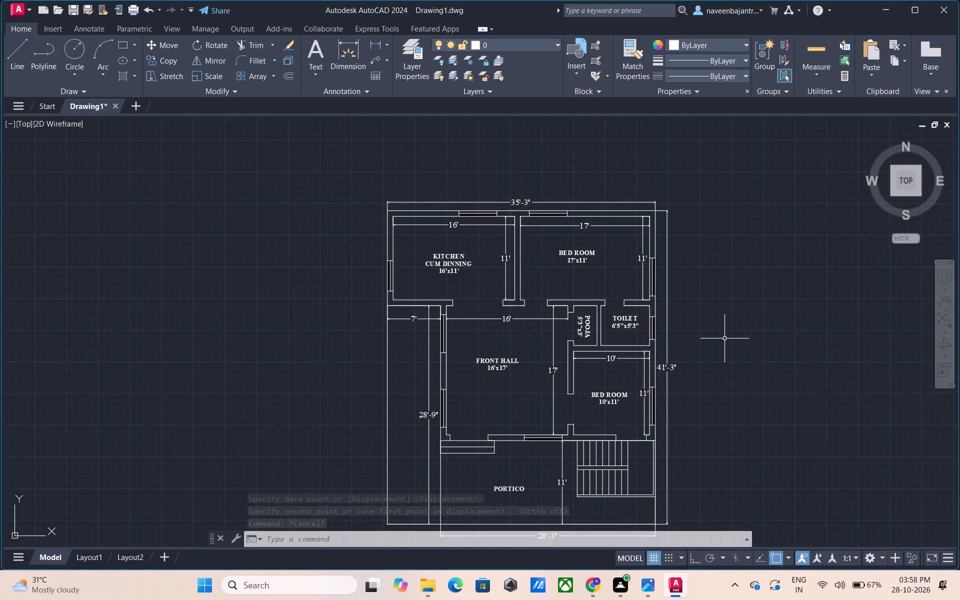
{"action": "key", "text": "Escape"}
{"action": "middle_click_drag", "start_coordinate": [724, 338], "coordinate": [720, 292]}
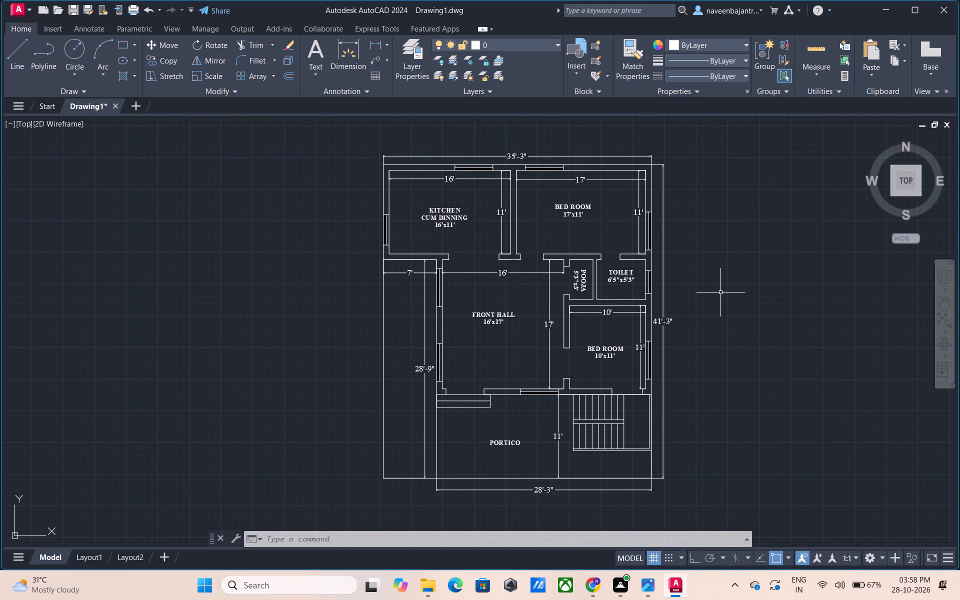
{"action": "scroll", "coordinate": [720, 292], "scroll_direction": "down", "scroll_amount": 1}
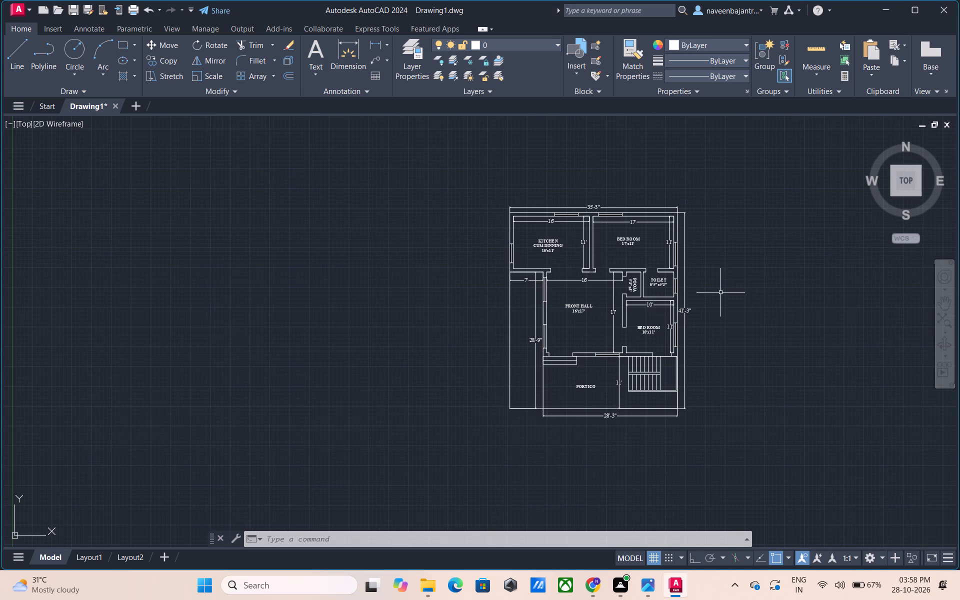
{"action": "middle_click_drag", "start_coordinate": [720, 292], "coordinate": [636, 293]}
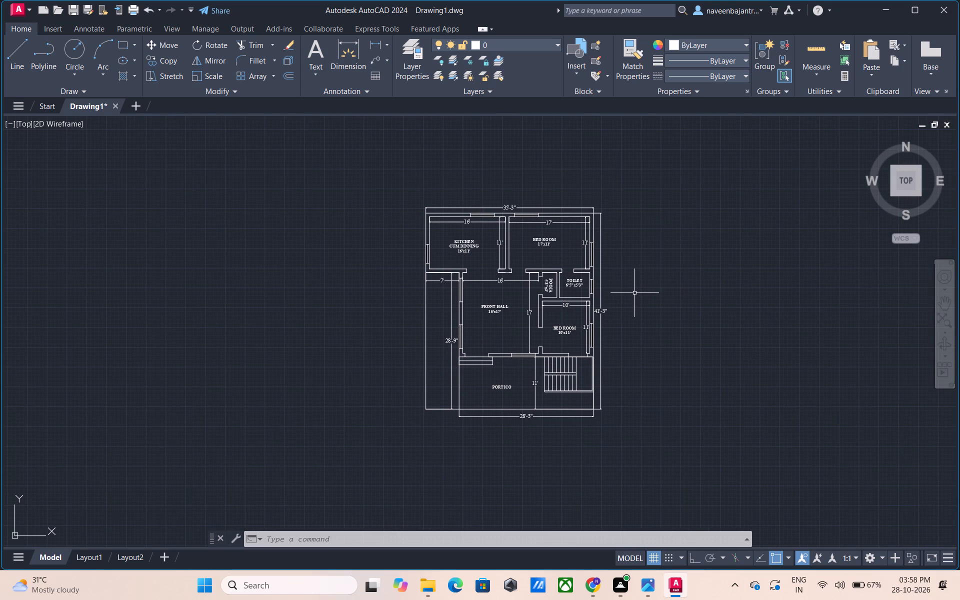
{"action": "scroll", "coordinate": [634, 293], "scroll_direction": "up", "scroll_amount": 1}
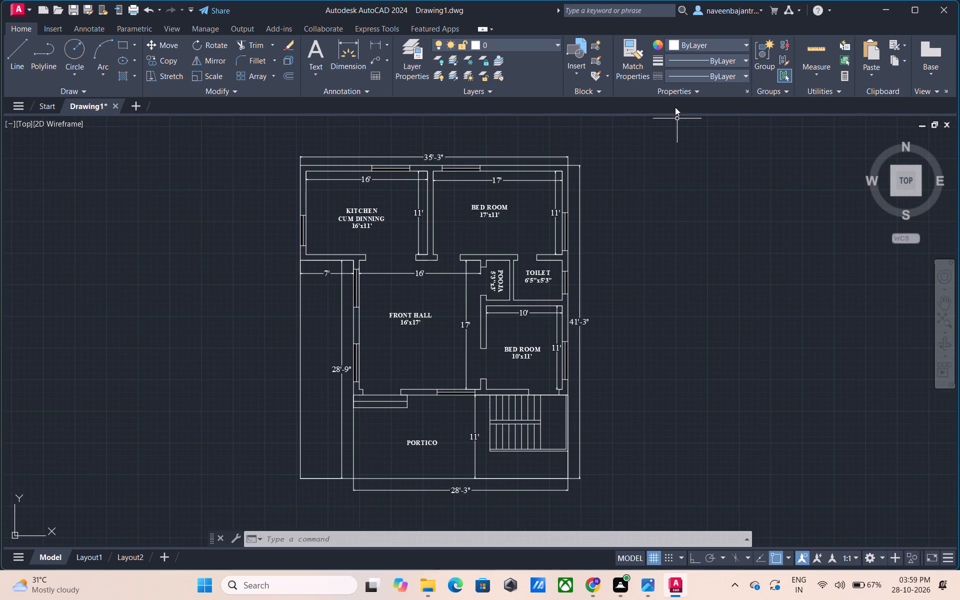
Browse the DIC COLOR GUIDE(R) color book for an object color, up to the DIC 61 to DIC 70 swatches.
{"action": "left_click", "coordinate": [674, 46]}
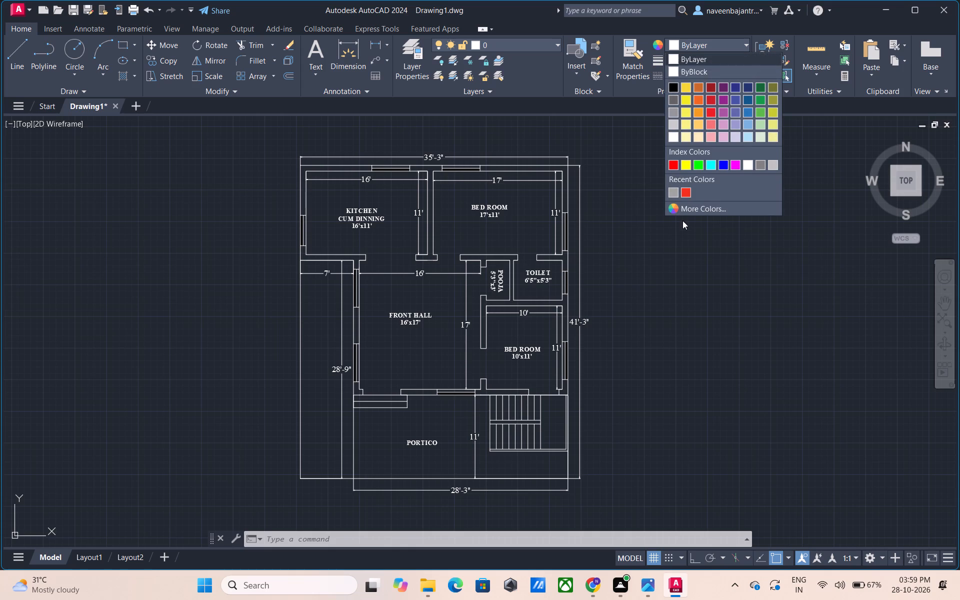
{"action": "left_click", "coordinate": [677, 211]}
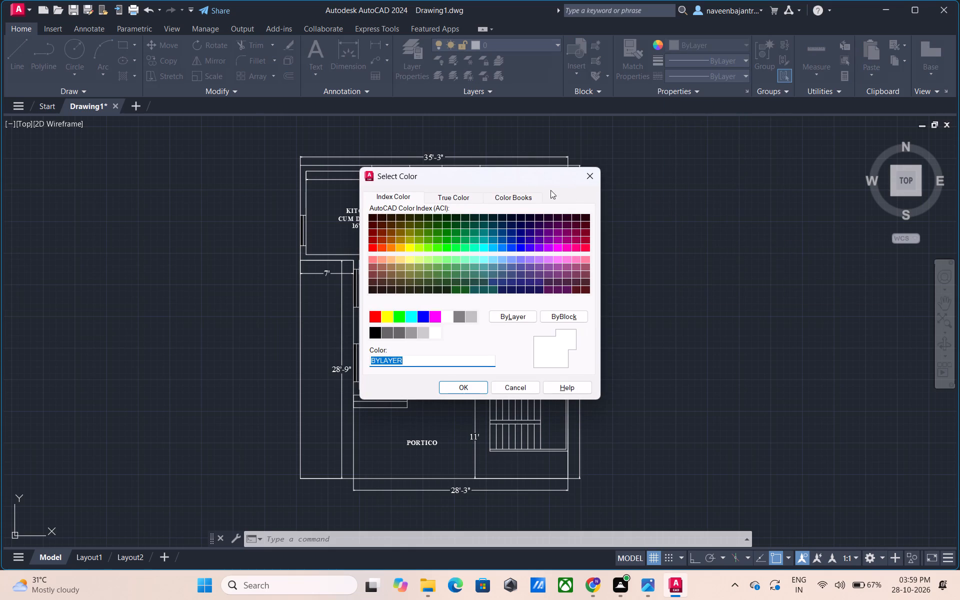
{"action": "left_click", "coordinate": [509, 201]}
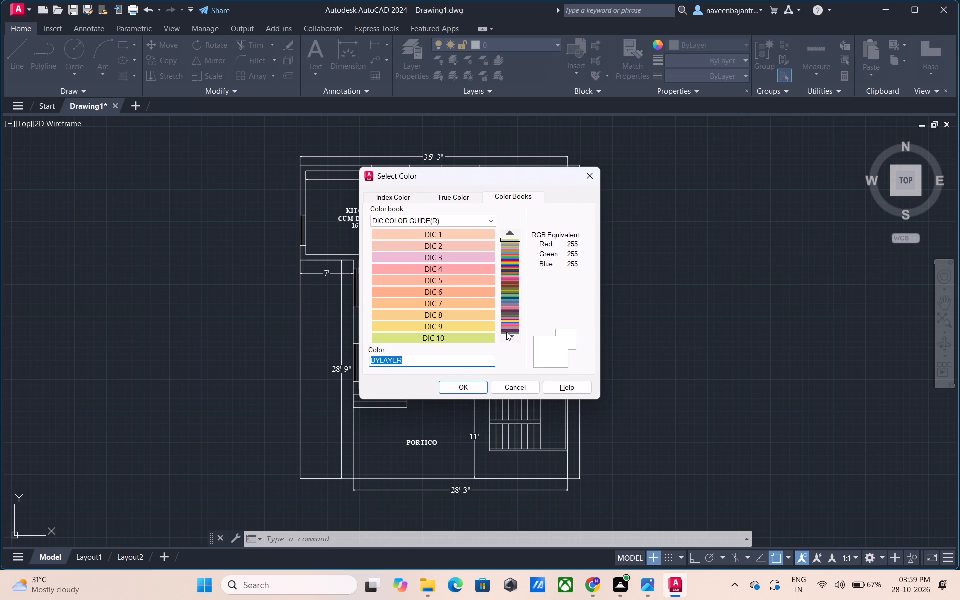
{"action": "left_click", "coordinate": [506, 337]}
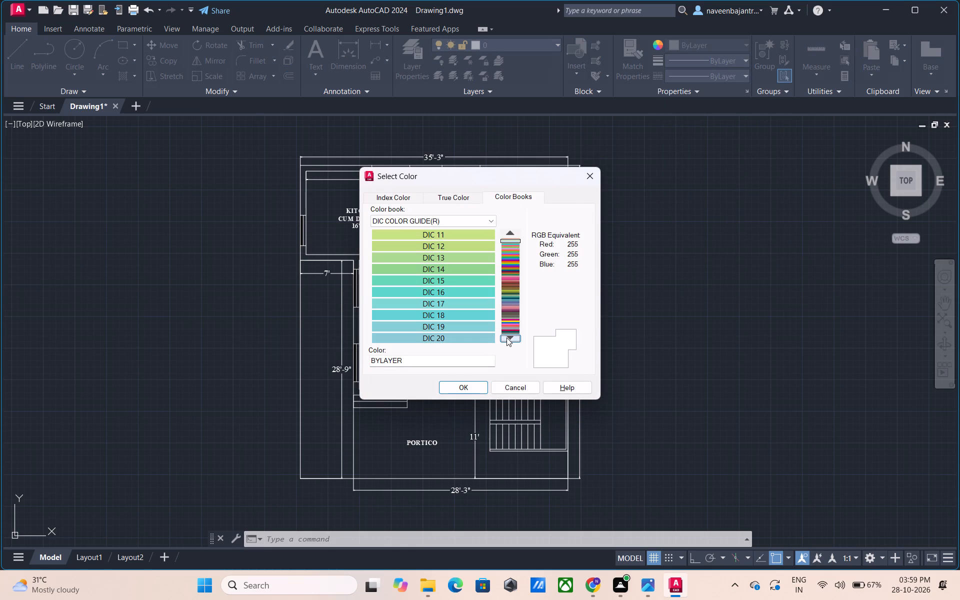
{"action": "left_click", "coordinate": [506, 337]}
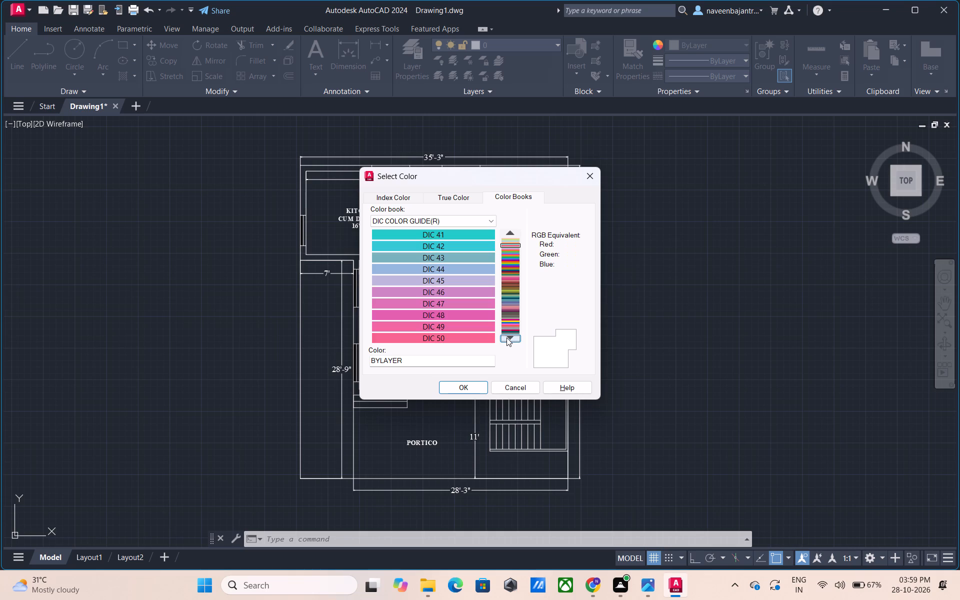
{"action": "left_click", "coordinate": [506, 337]}
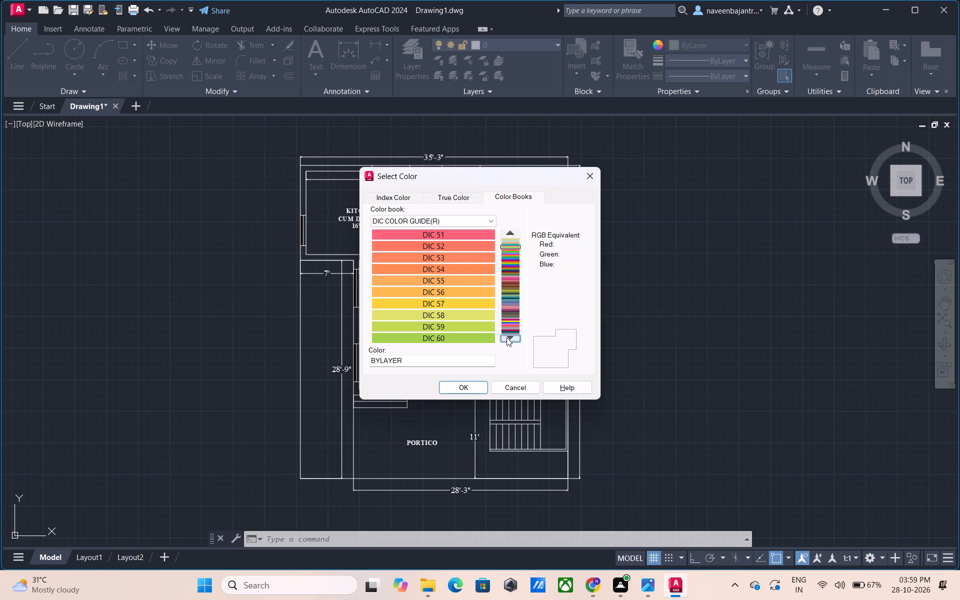
{"action": "left_click", "coordinate": [506, 337]}
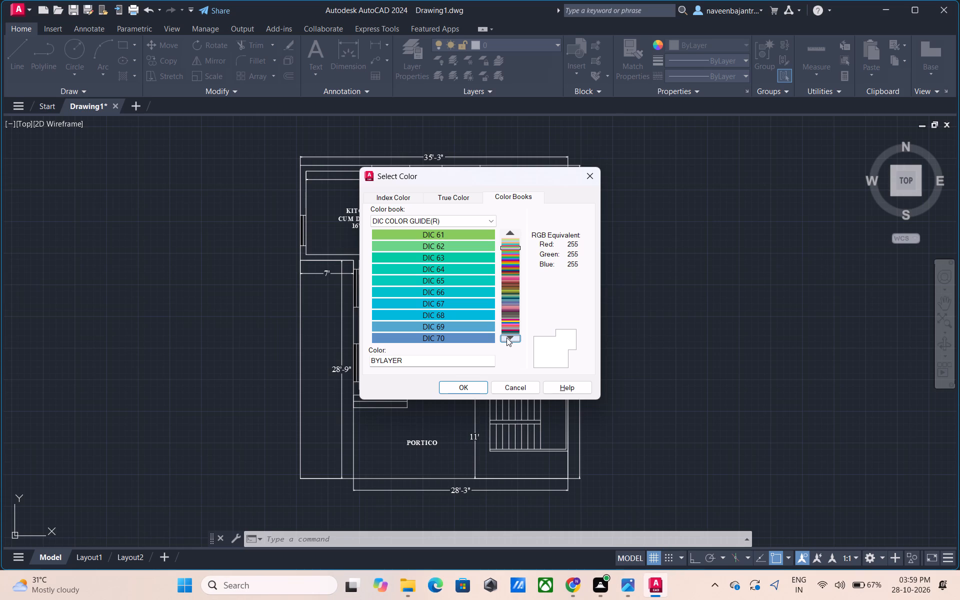
{"action": "key", "text": "Down"}
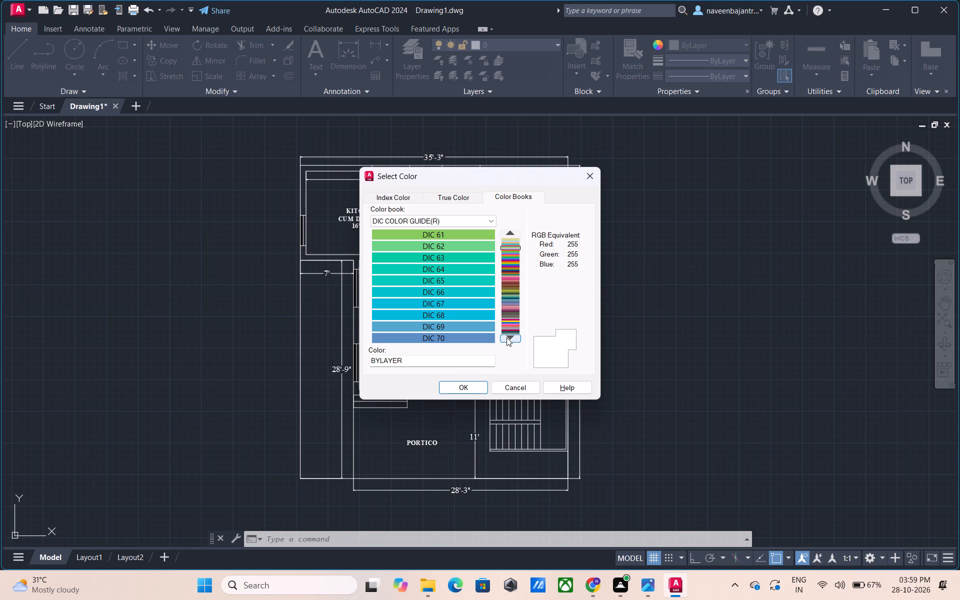
Preview the DIC COLOR GUIDE(R) swatches one by one from DIC 64 to DIC 91 to find a suitable object color.
{"action": "left_click", "coordinate": [433, 268]}
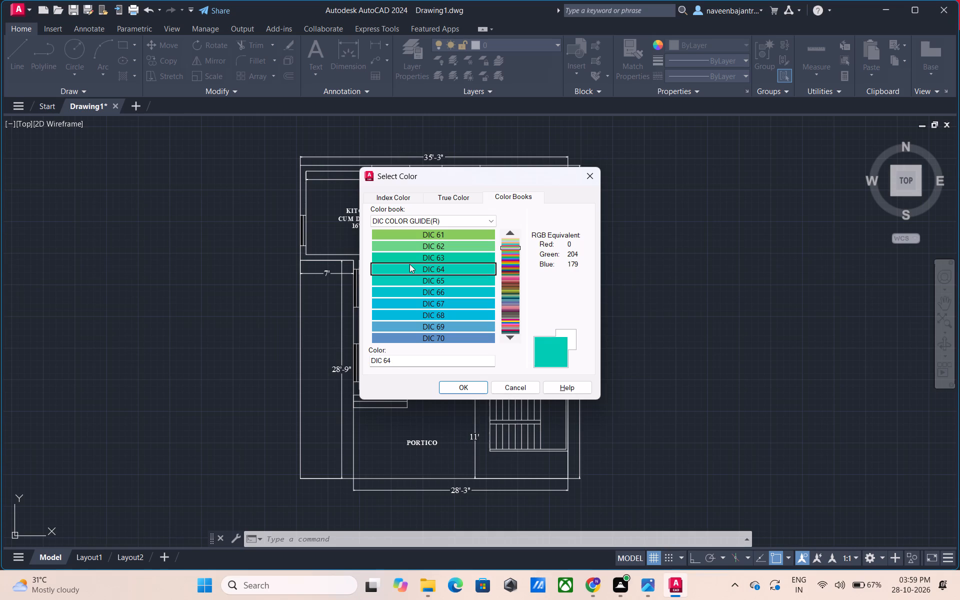
{"action": "key", "text": "Down"}
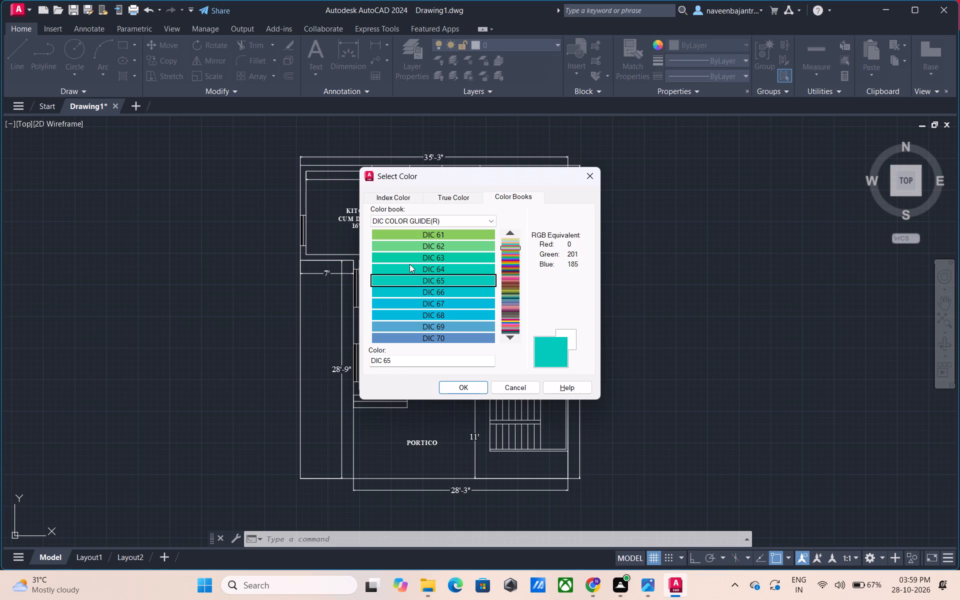
{"action": "key", "text": "Down"}
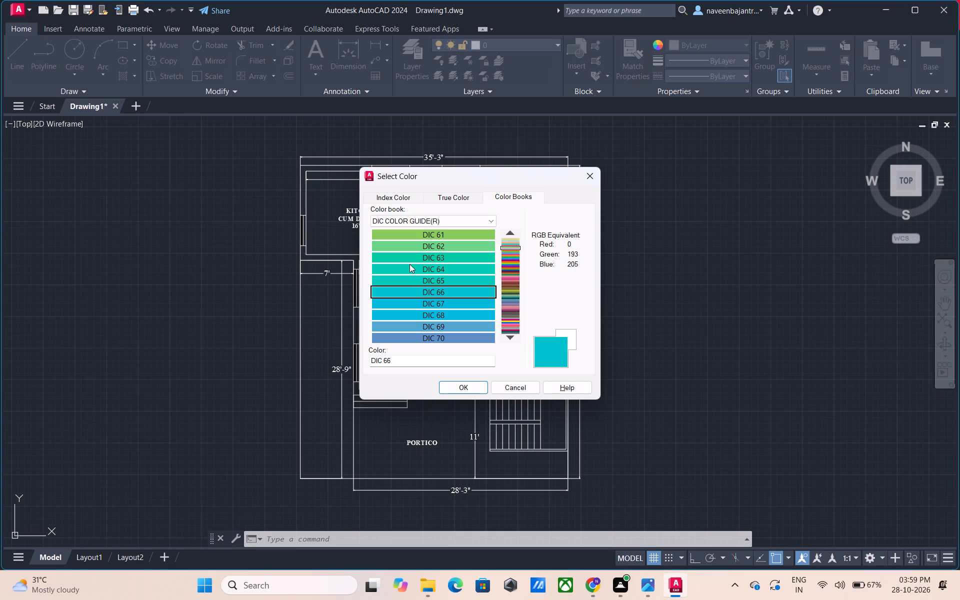
{"action": "key", "text": "Down"}
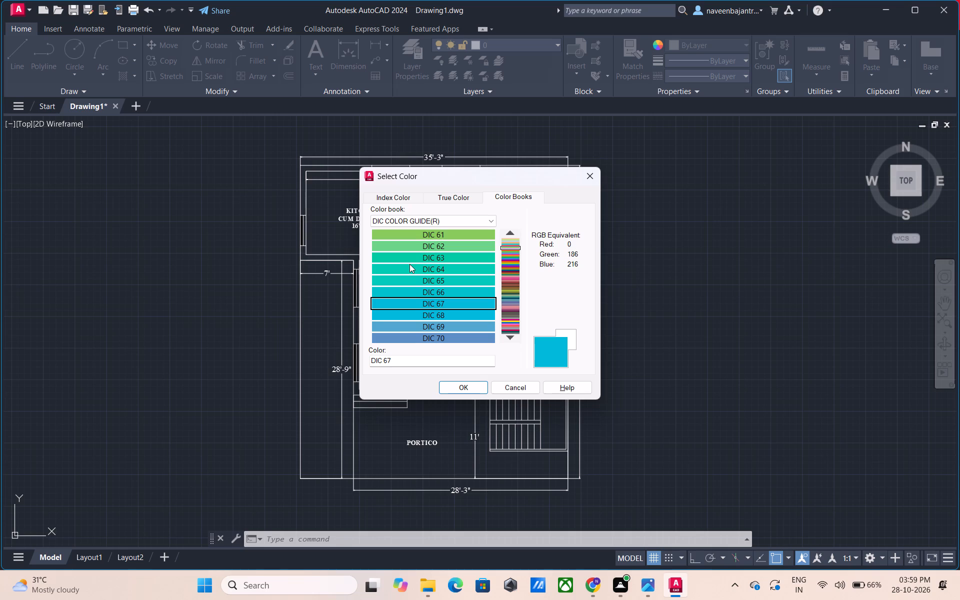
{"action": "key", "text": "Down"}
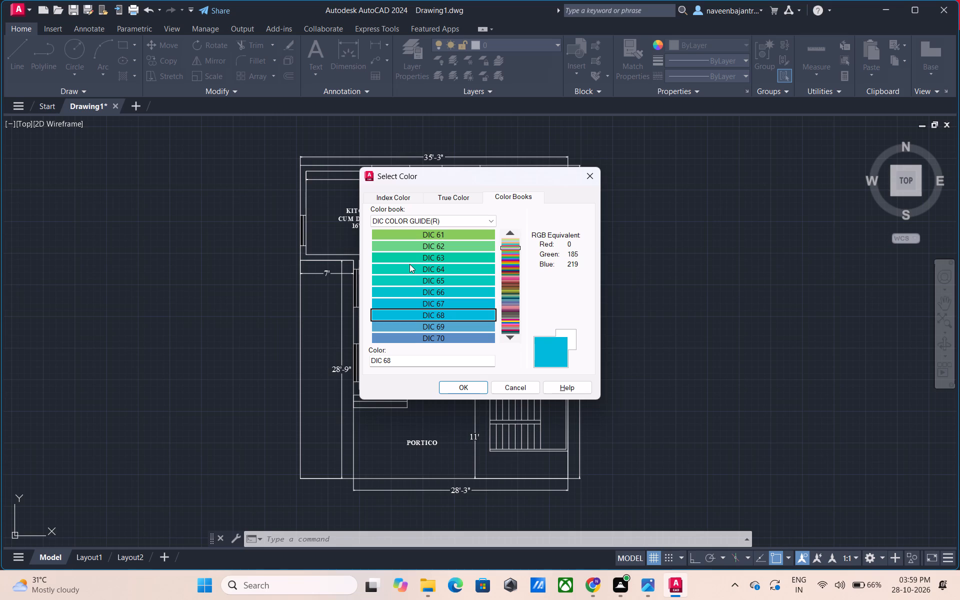
{"action": "key", "text": "Down"}
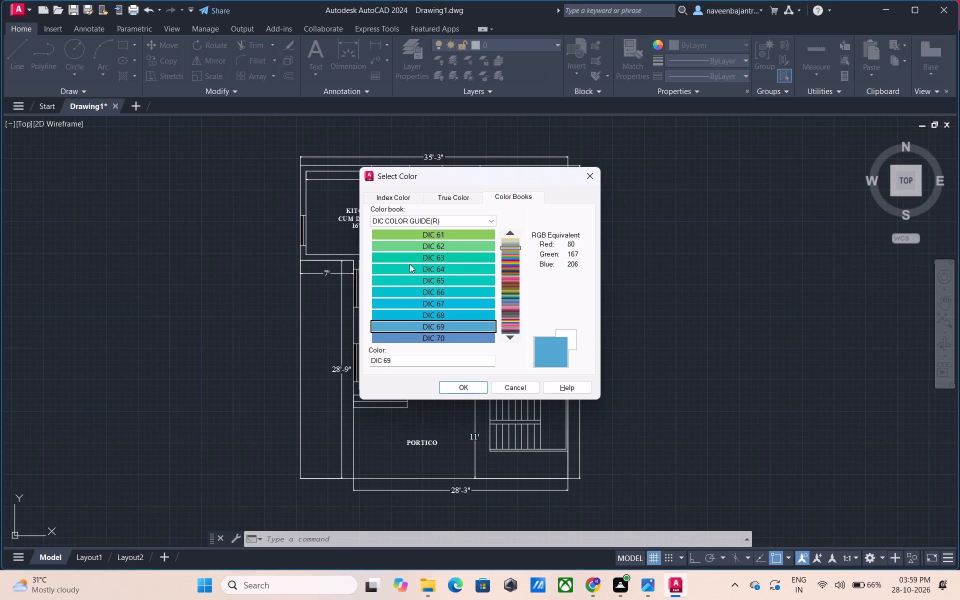
{"action": "key", "text": "Down"}
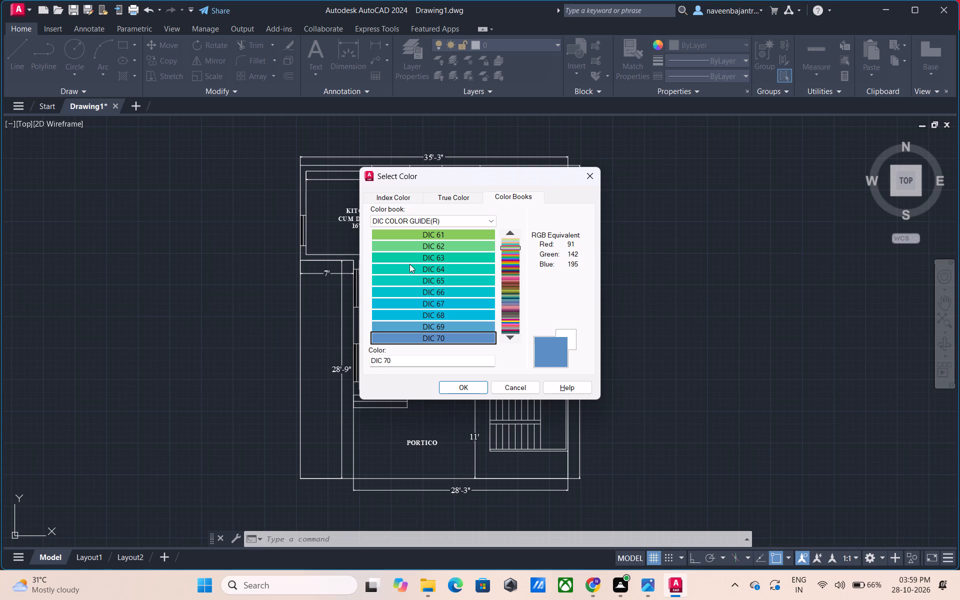
{"action": "key", "text": "Down"}
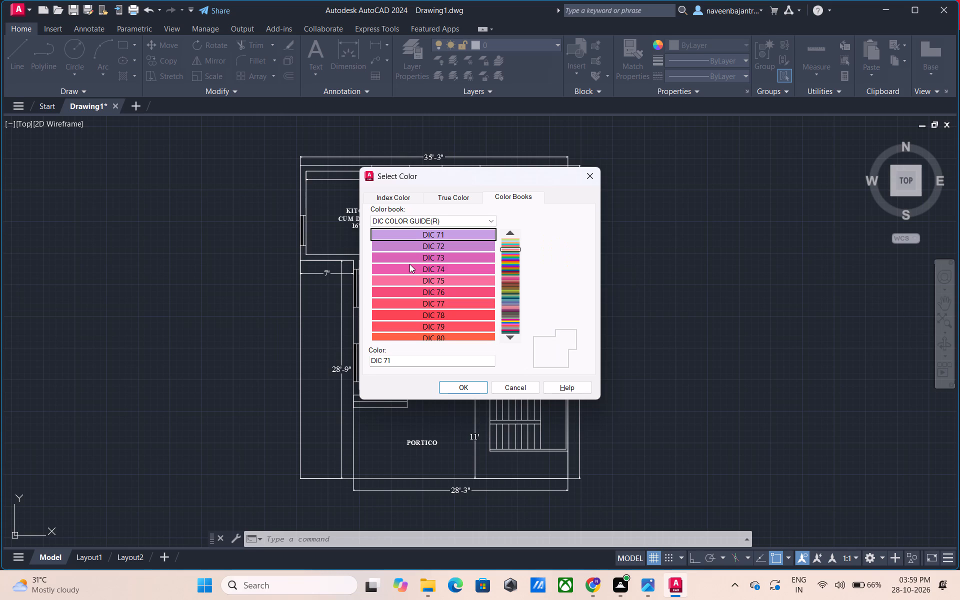
{"action": "key", "text": "Down"}
{"action": "key", "text": "Down"}
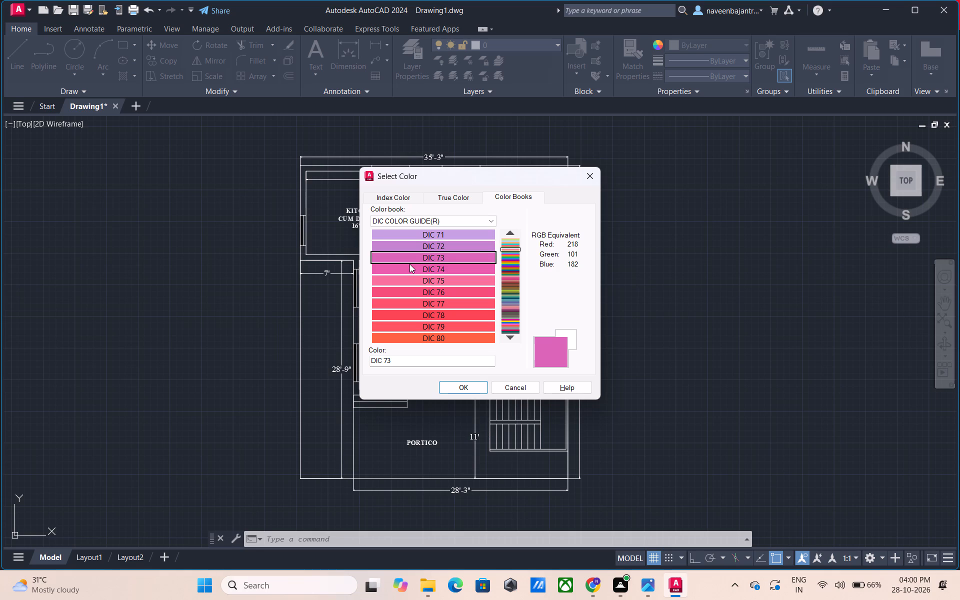
{"action": "key", "text": "Down"}
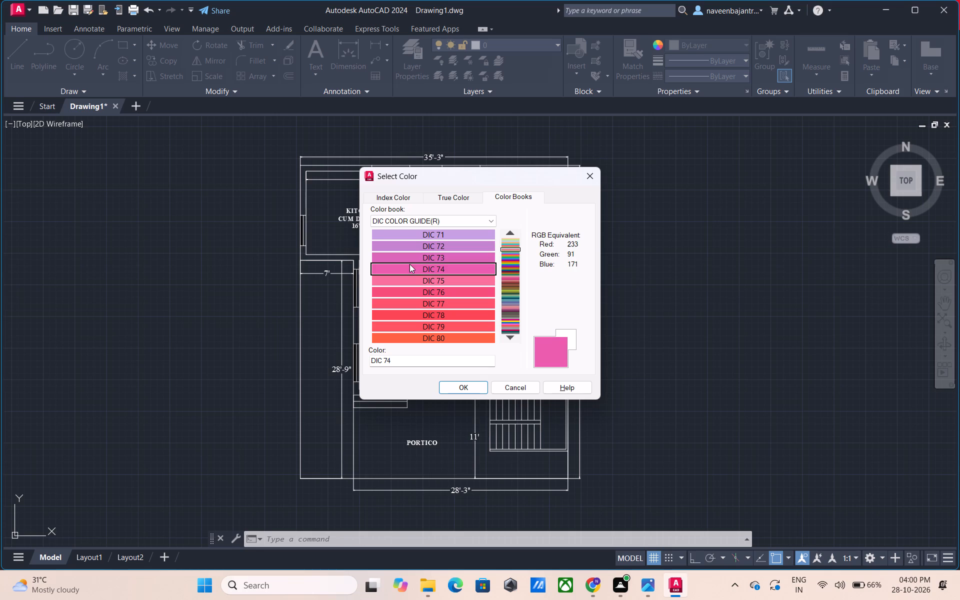
{"action": "key", "text": "Down"}
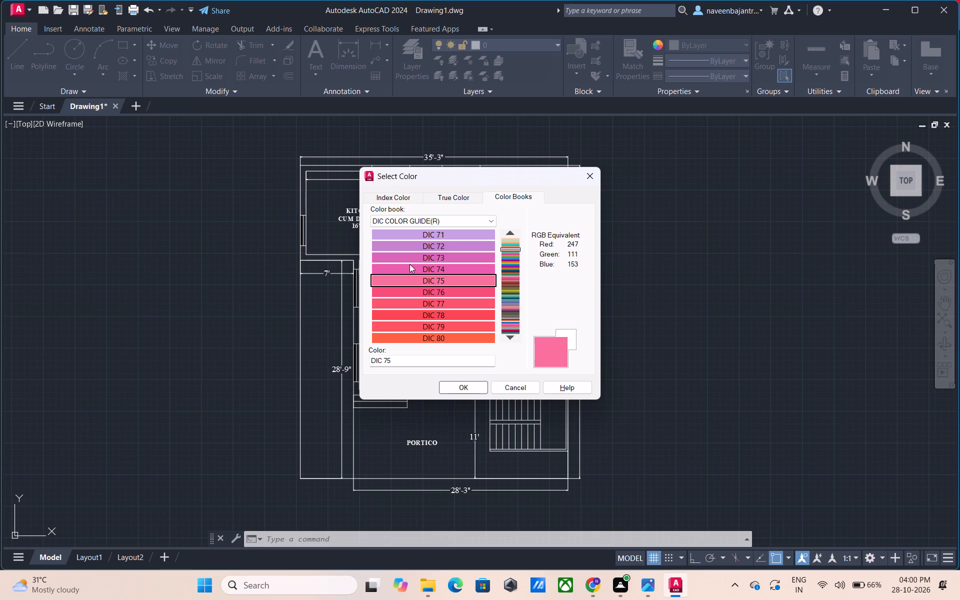
{"action": "key", "text": "Down"}
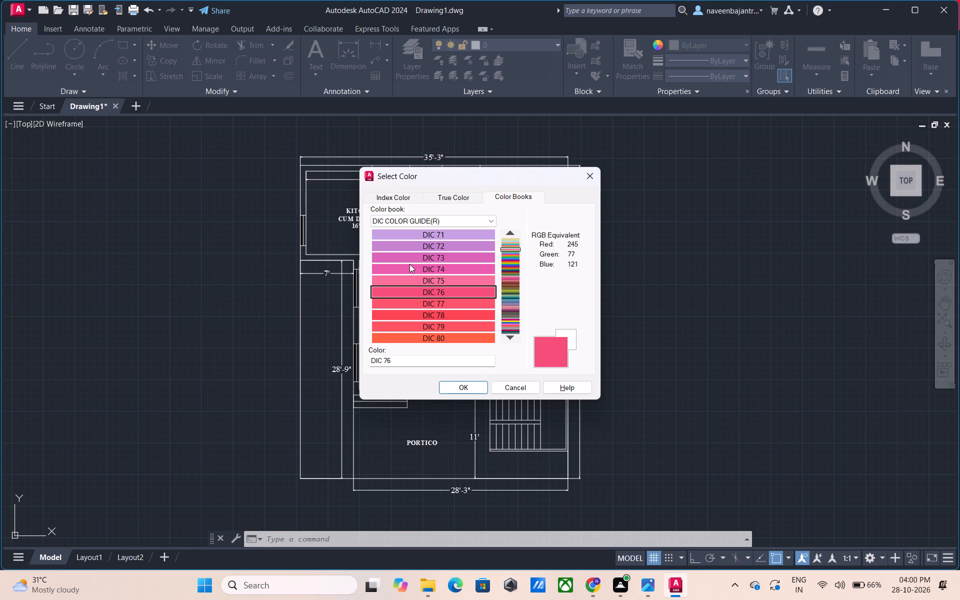
{"action": "key", "text": "Down"}
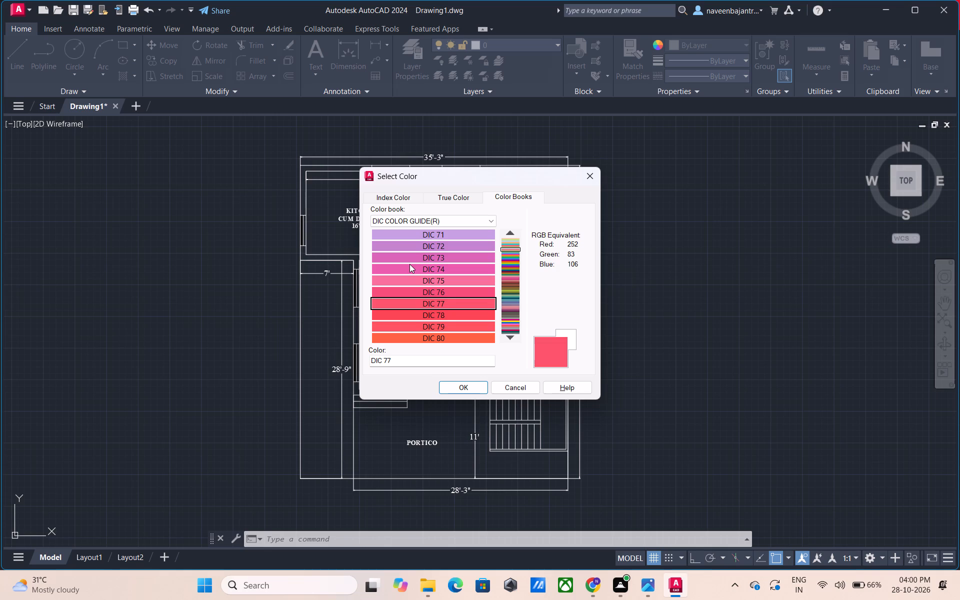
{"action": "key", "text": "Down"}
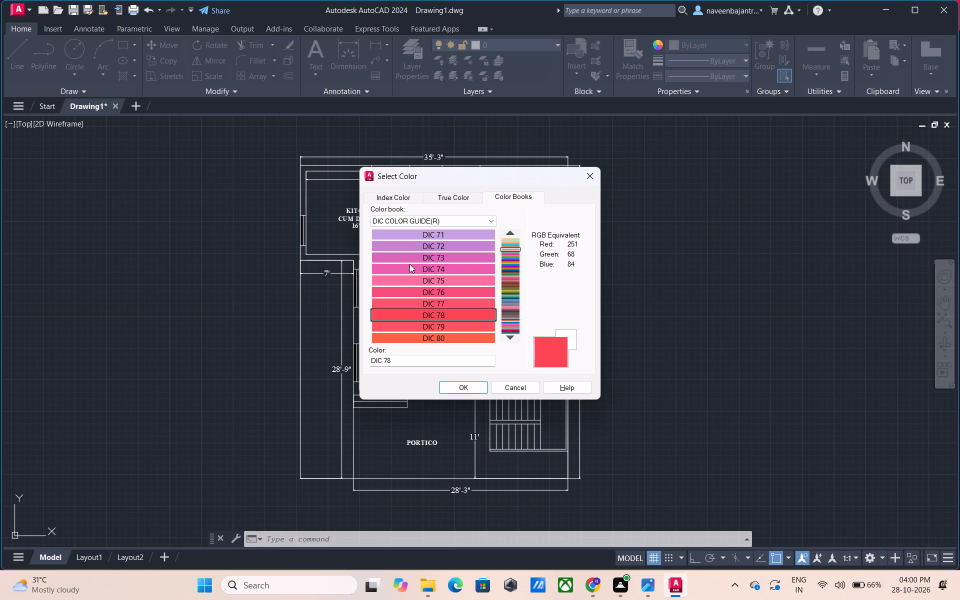
{"action": "key", "text": "Down"}
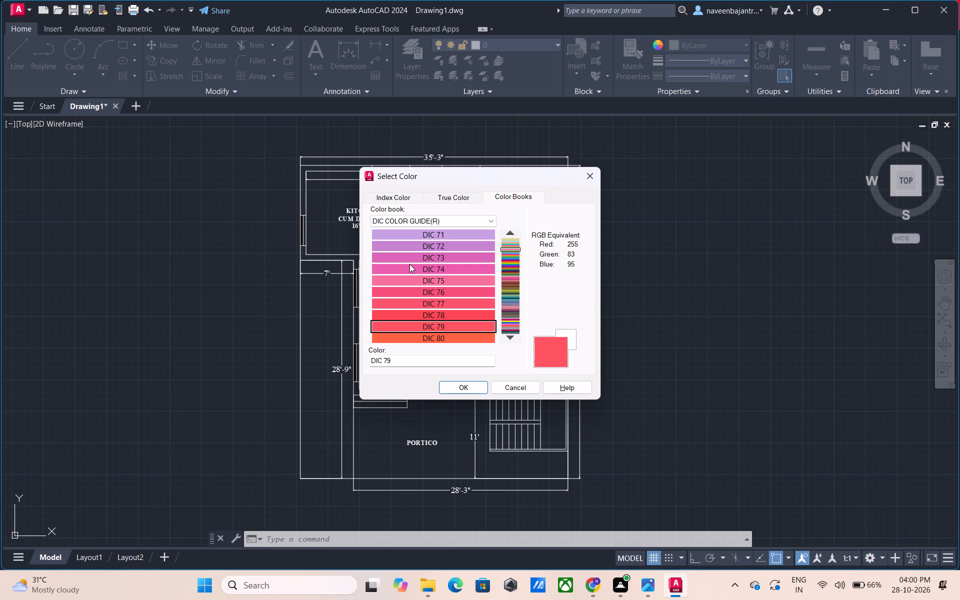
{"action": "key", "text": "Down"}
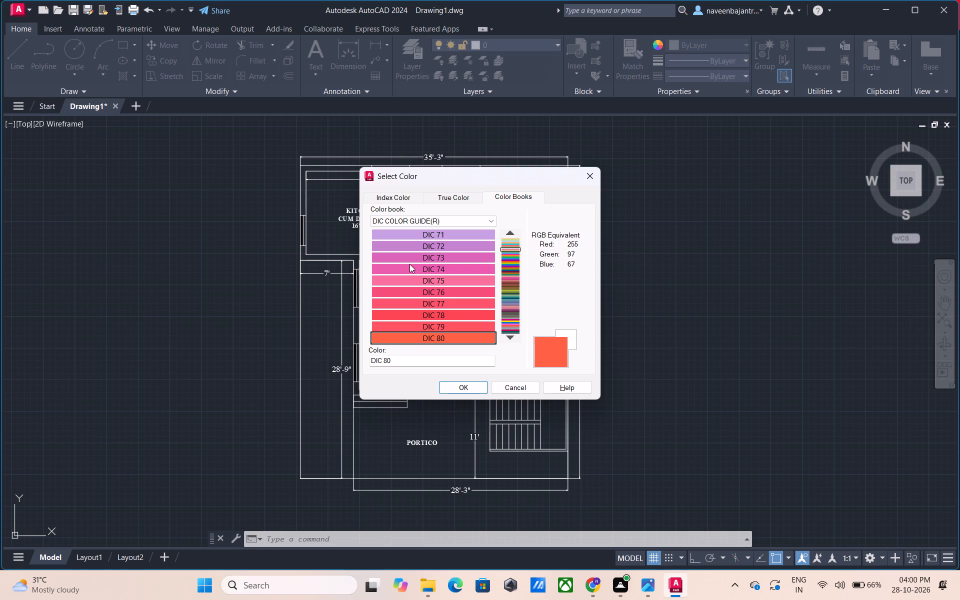
{"action": "key", "text": "Down"}
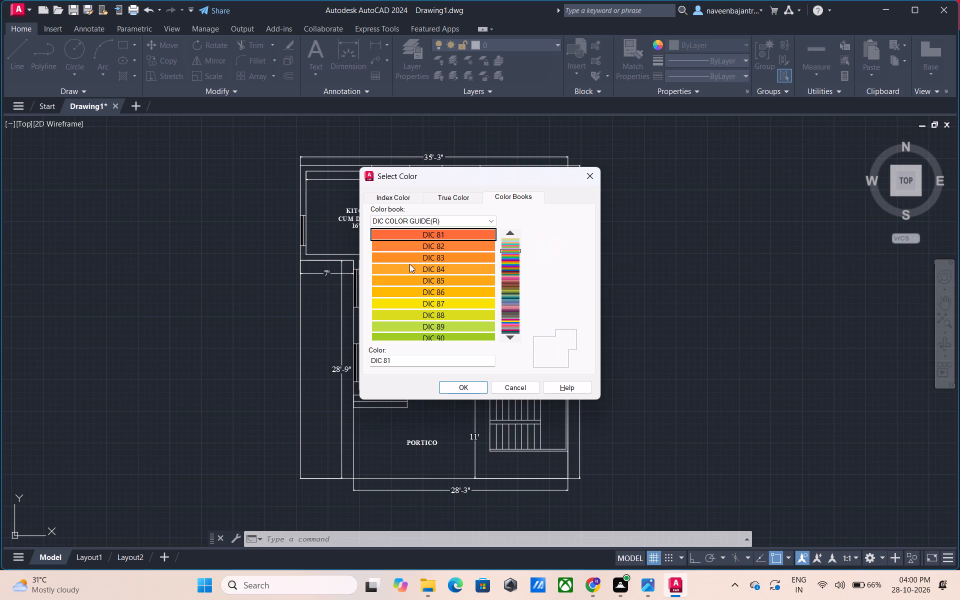
{"action": "key", "text": "Down"}
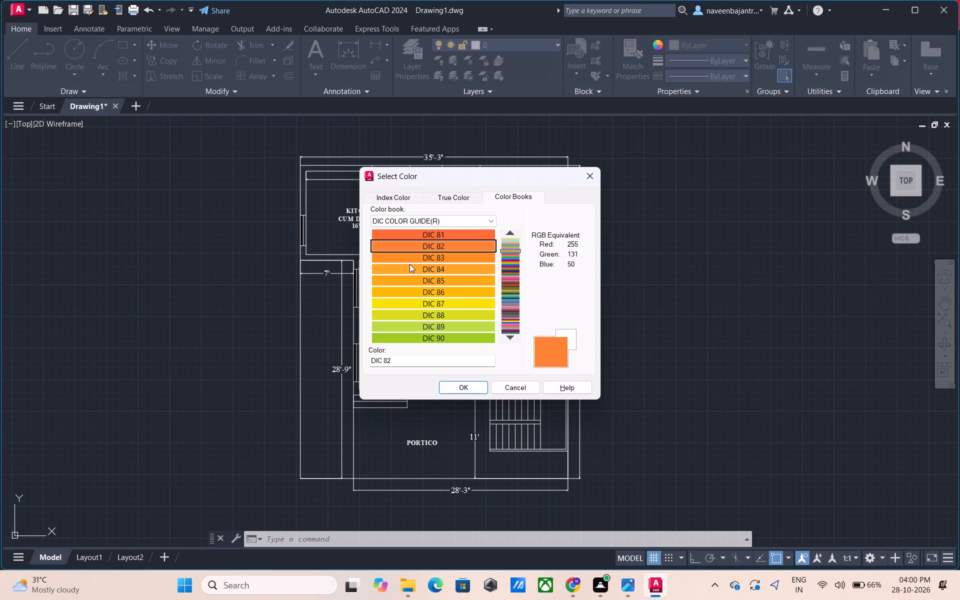
{"action": "key", "text": "Down"}
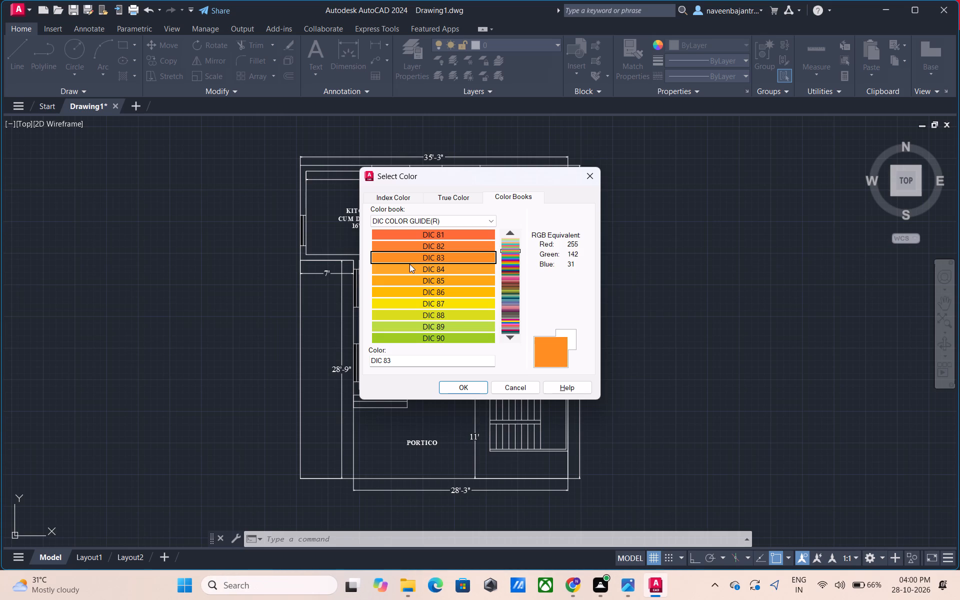
{"action": "key", "text": "Down"}
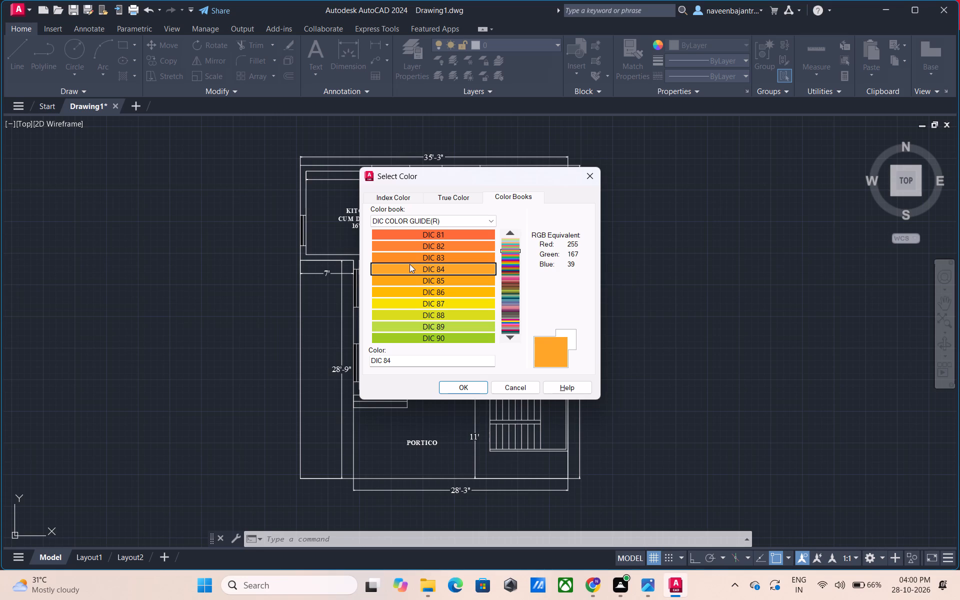
{"action": "key", "text": "Down"}
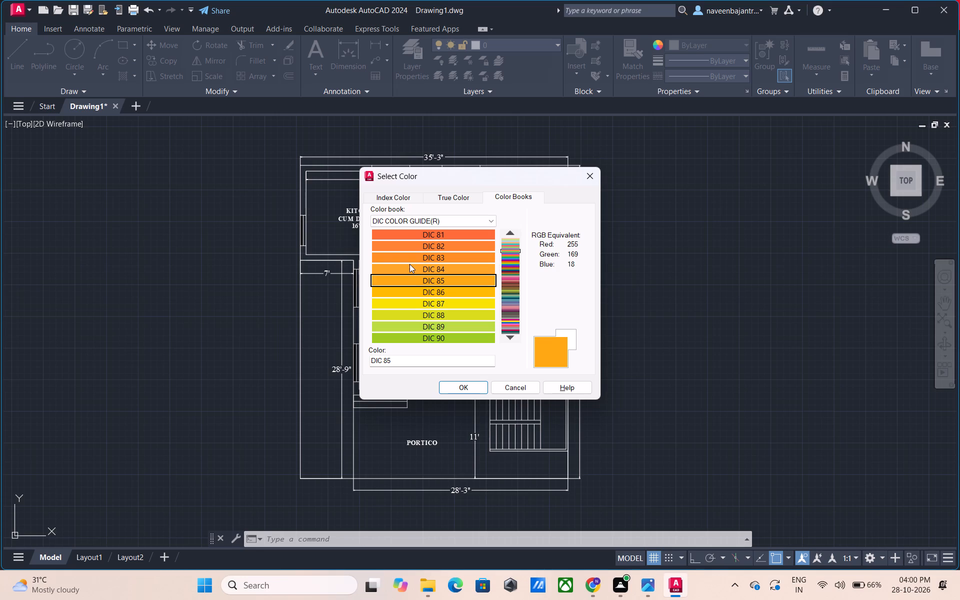
{"action": "key", "text": "Down"}
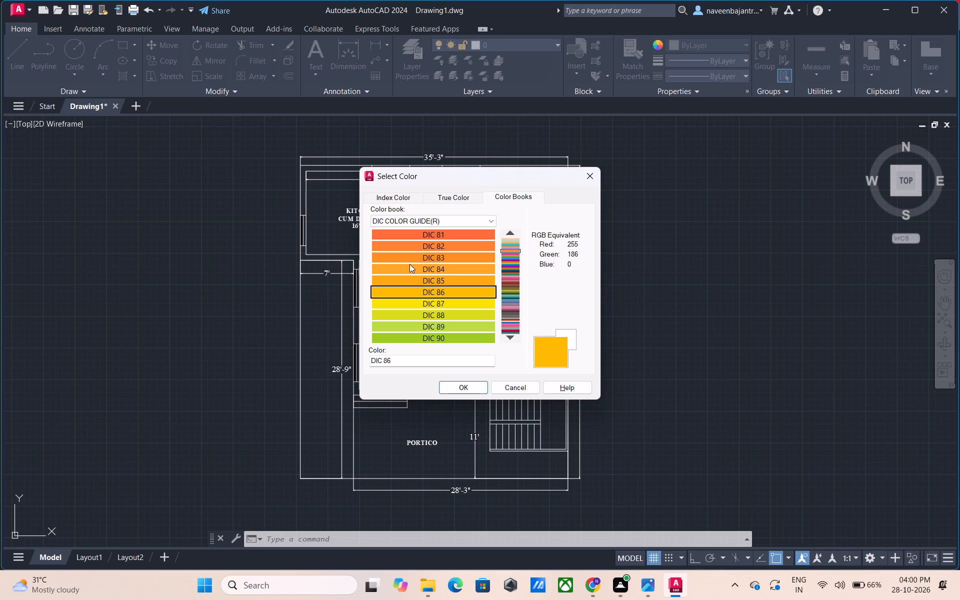
{"action": "key", "text": "Down"}
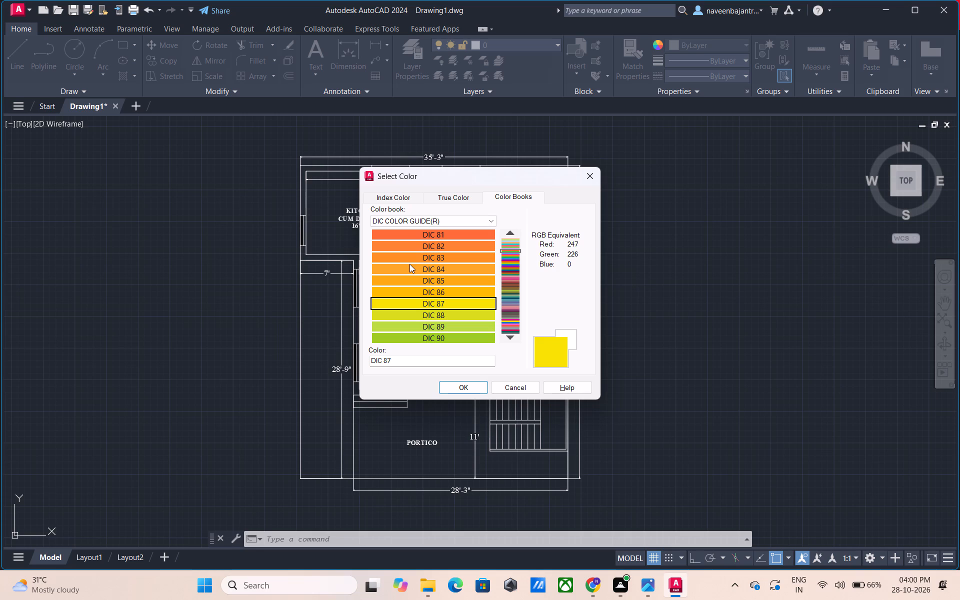
{"action": "key", "text": "Down"}
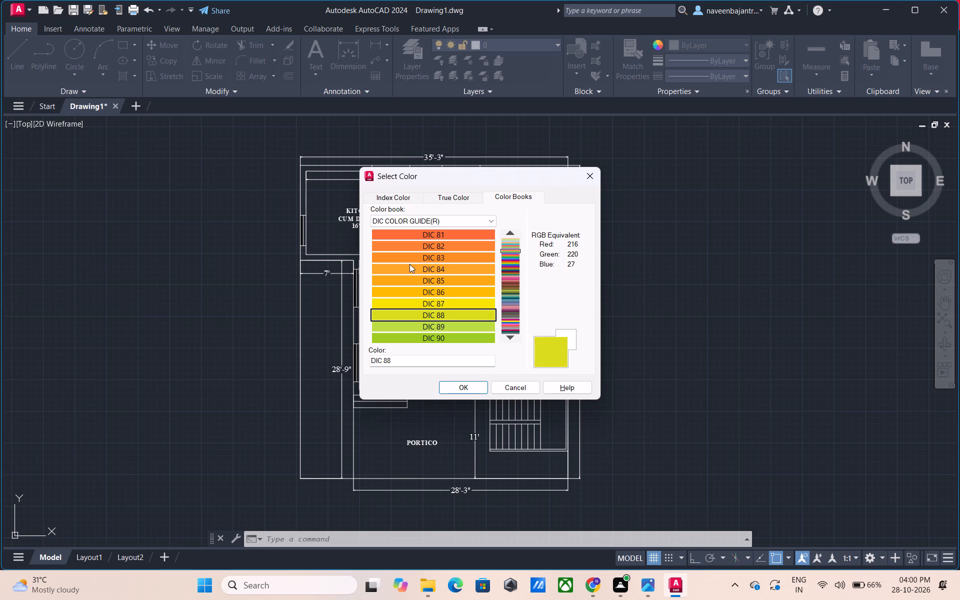
{"action": "key", "text": "Down"}
{"action": "key", "text": "Down"}
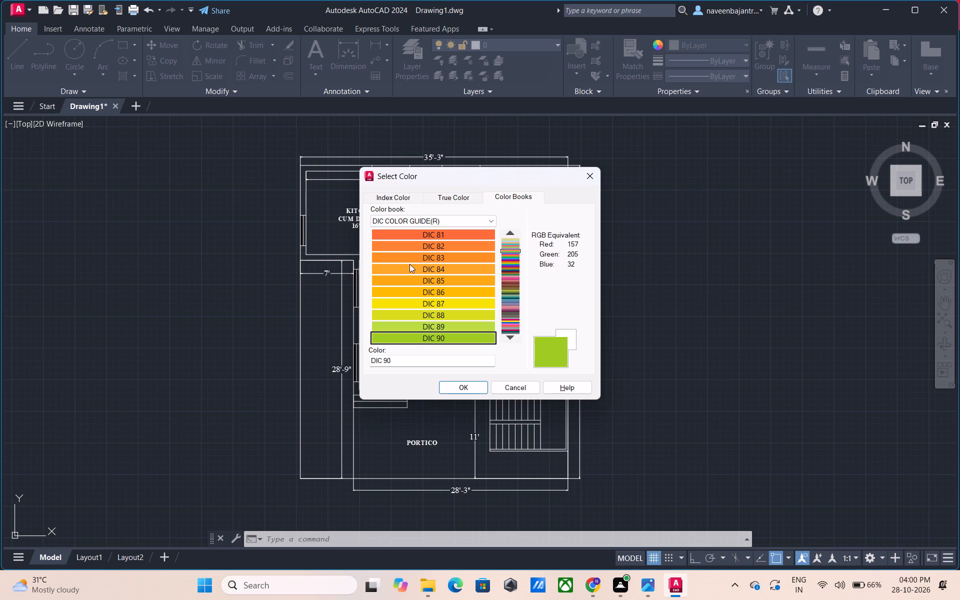
{"action": "key", "text": "Down"}
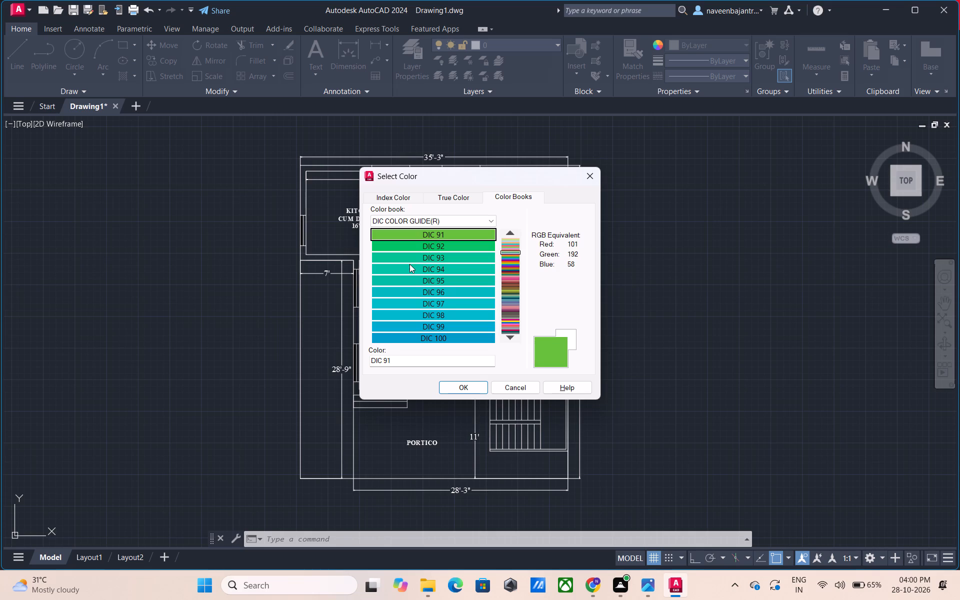
Preview the DIC COLOR GUIDE(R) swatches one by one from DIC 92 to DIC 129 to find a suitable object color.
{"action": "key", "text": "Down"}
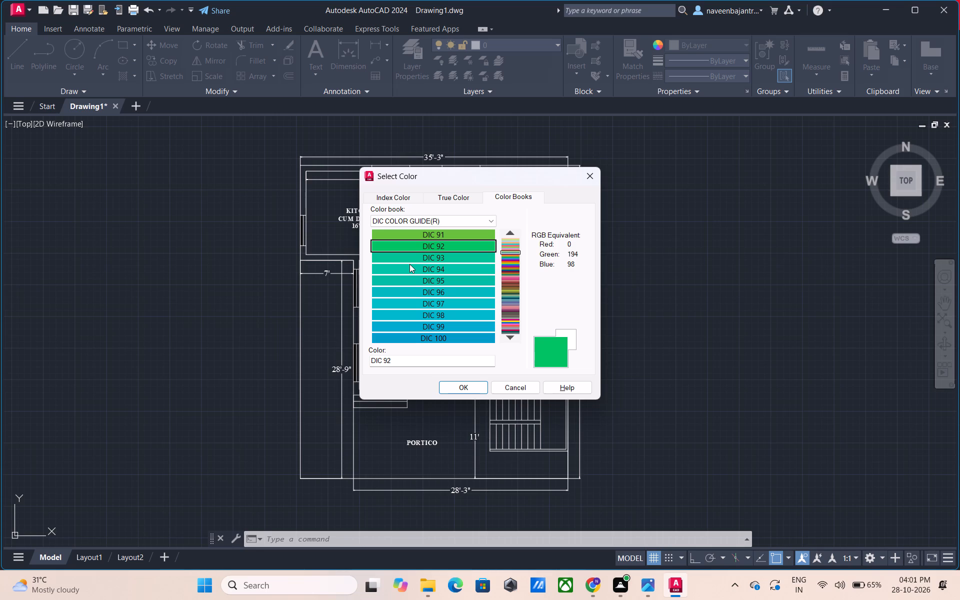
{"action": "key", "text": "Down"}
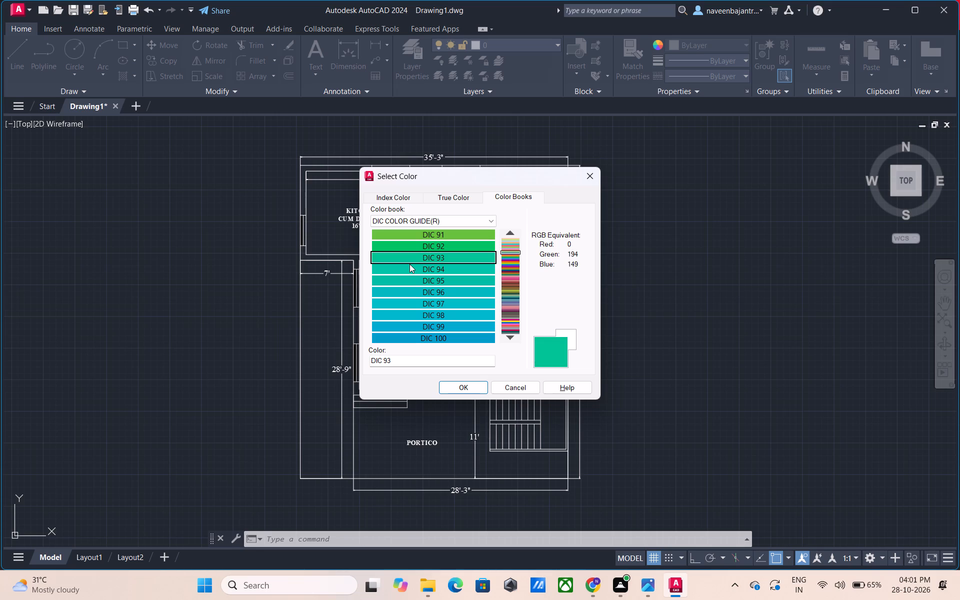
{"action": "key", "text": "Down"}
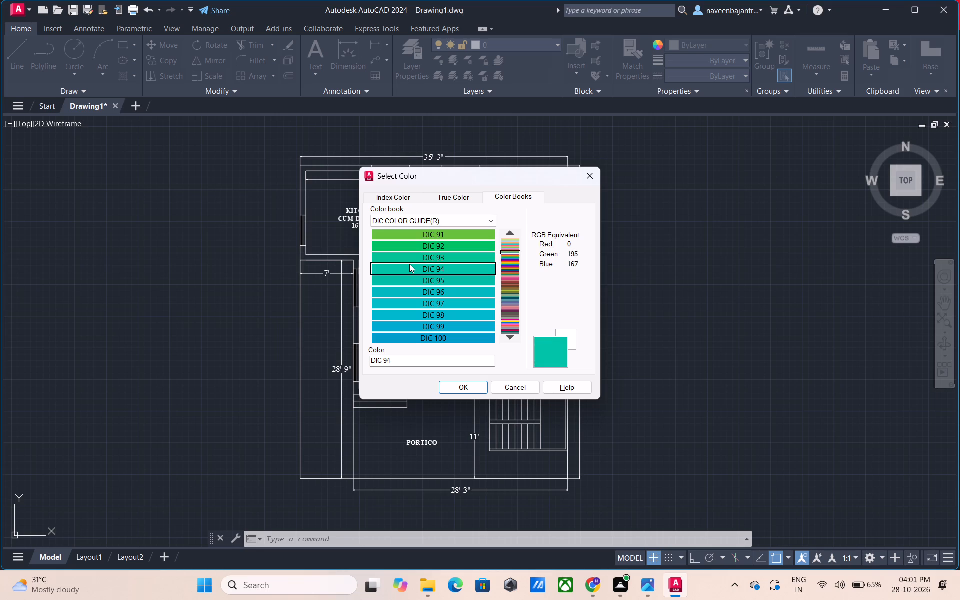
{"action": "key", "text": "Down"}
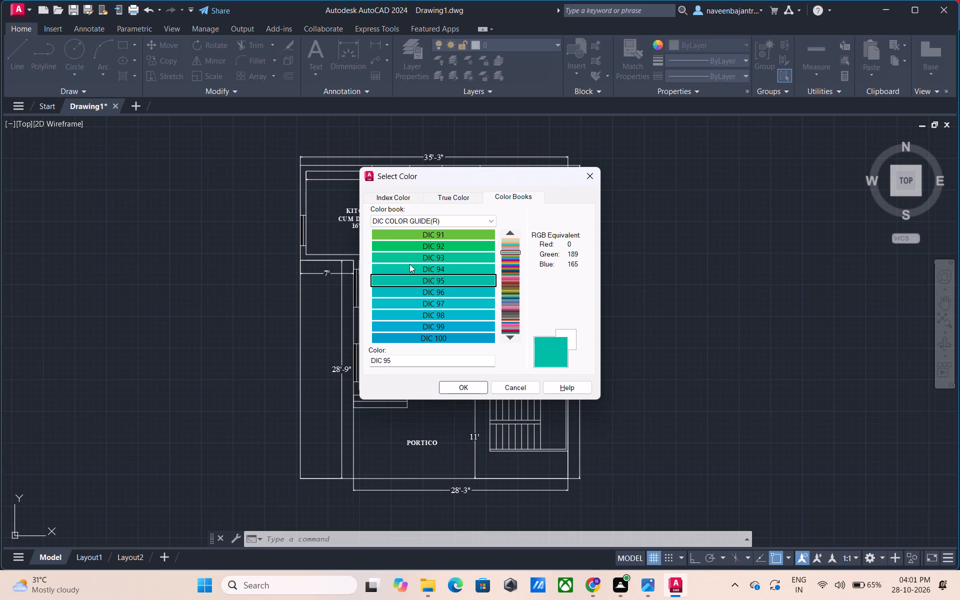
{"action": "key", "text": "Down"}
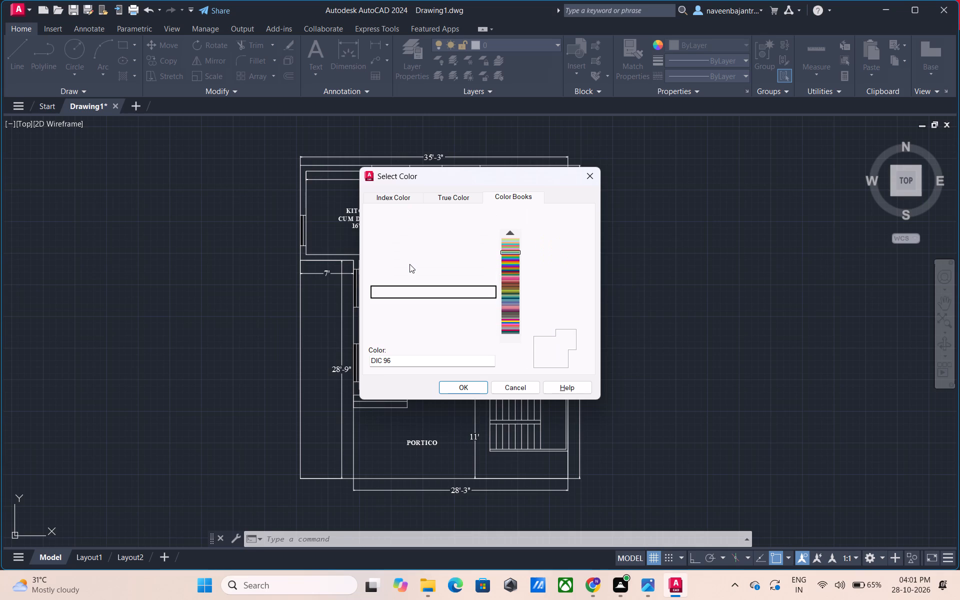
{"action": "key", "text": "Down"}
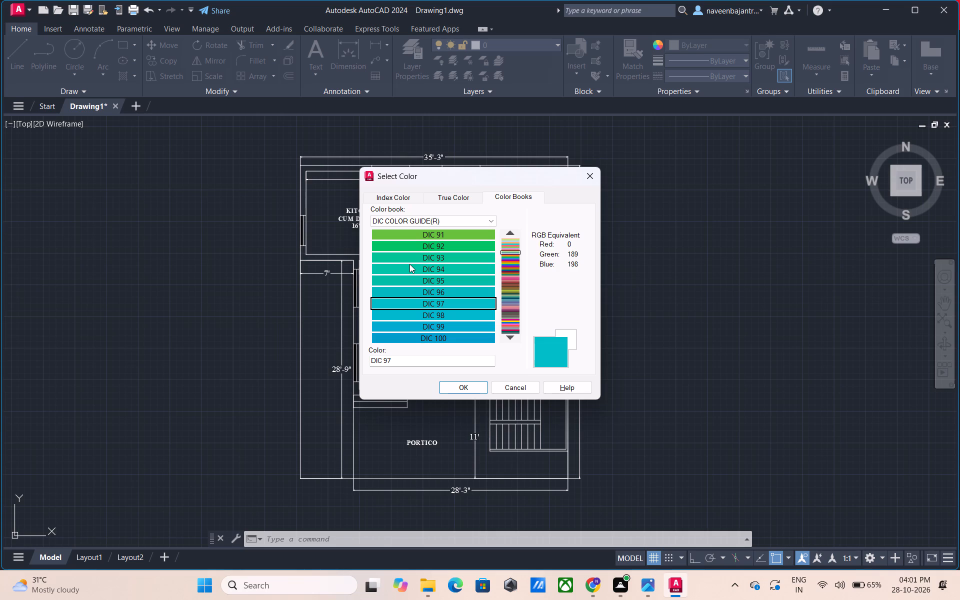
{"action": "key", "text": "Down"}
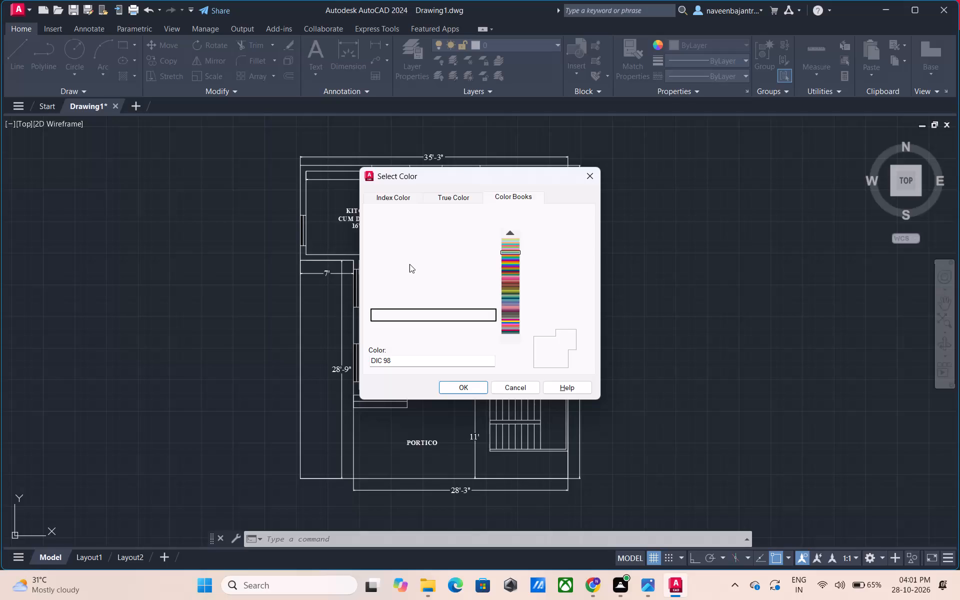
{"action": "key", "text": "Down"}
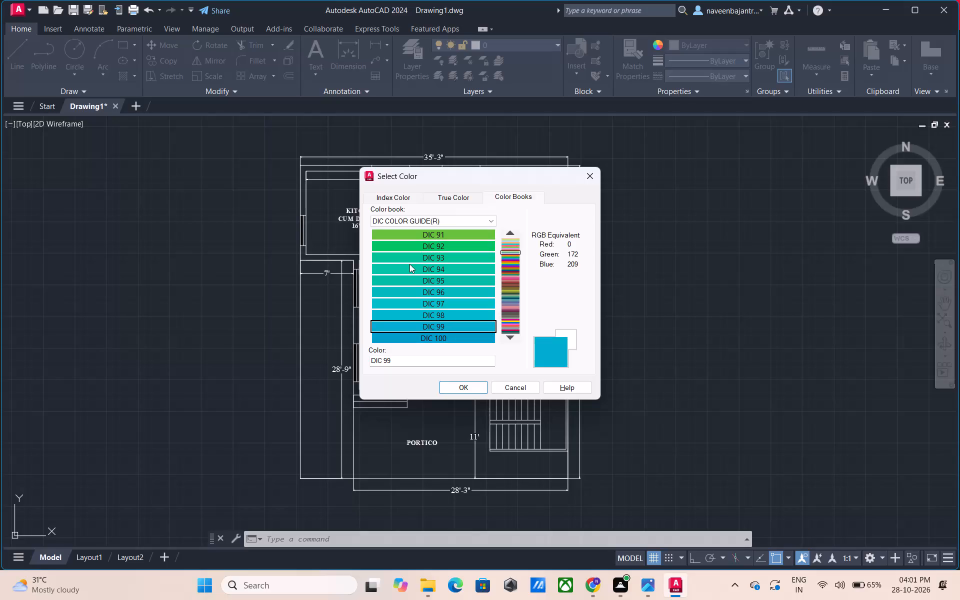
{"action": "key", "text": "Down"}
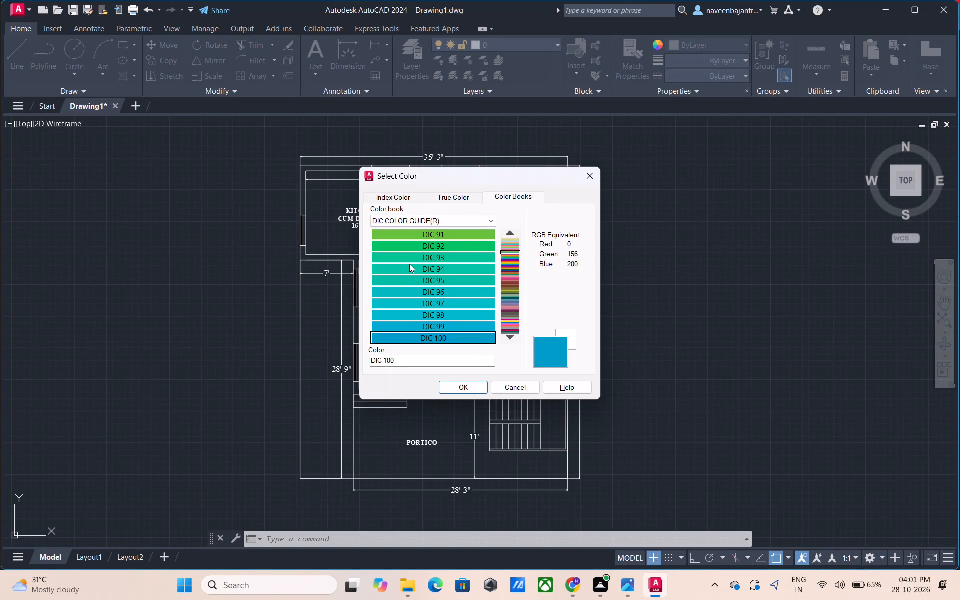
{"action": "key", "text": "Down"}
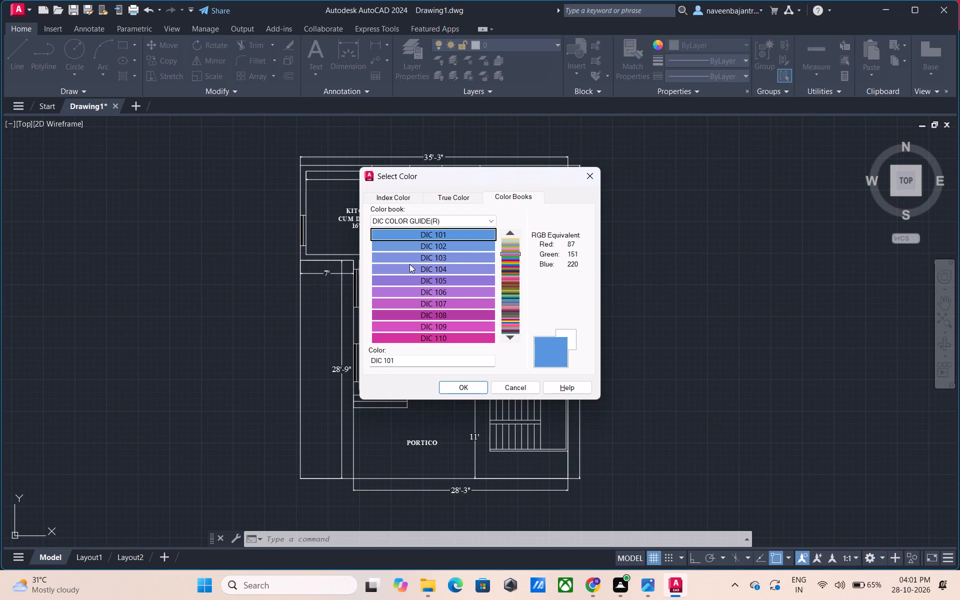
{"action": "key", "text": "Down"}
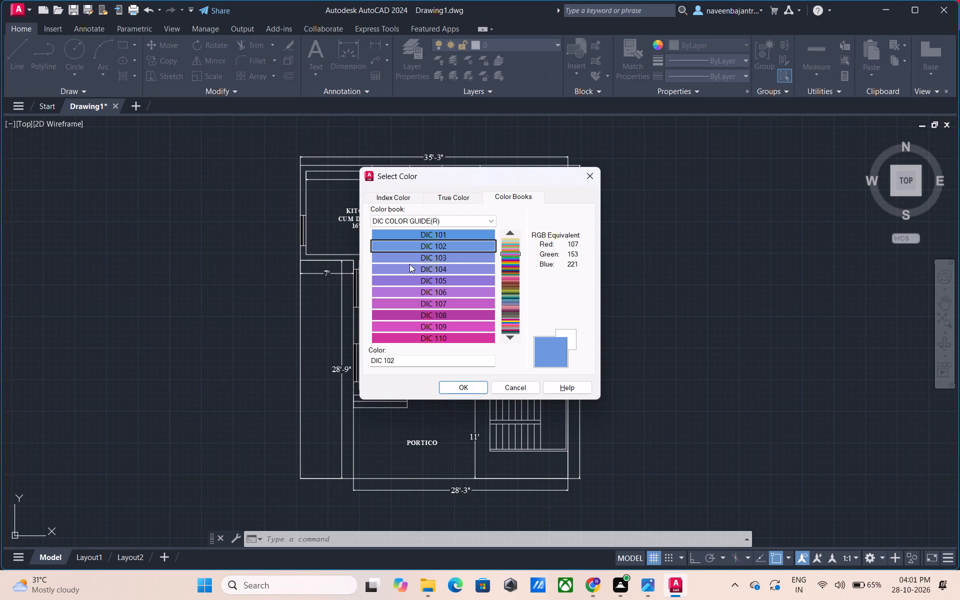
{"action": "key", "text": "Down"}
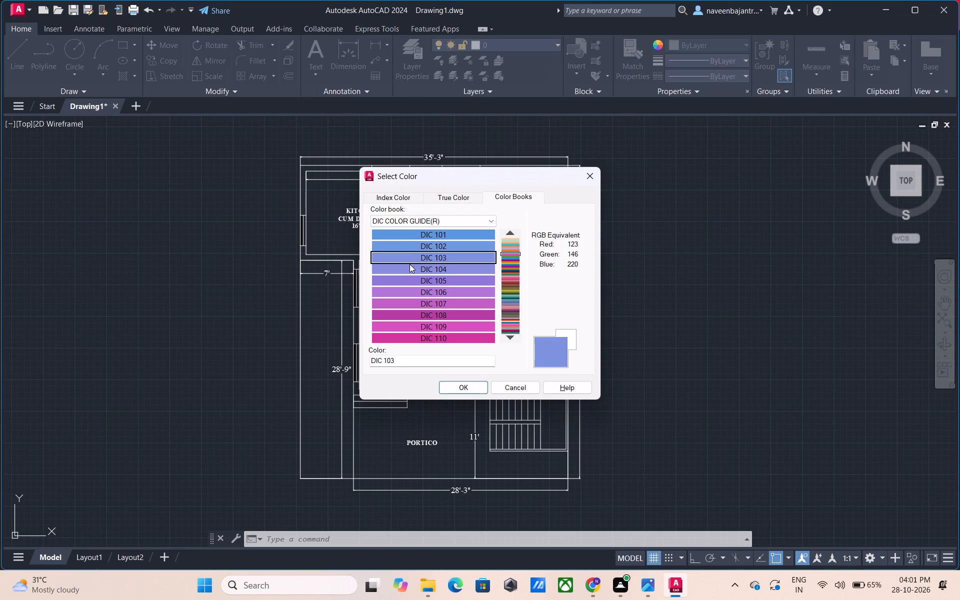
{"action": "key", "text": "Down"}
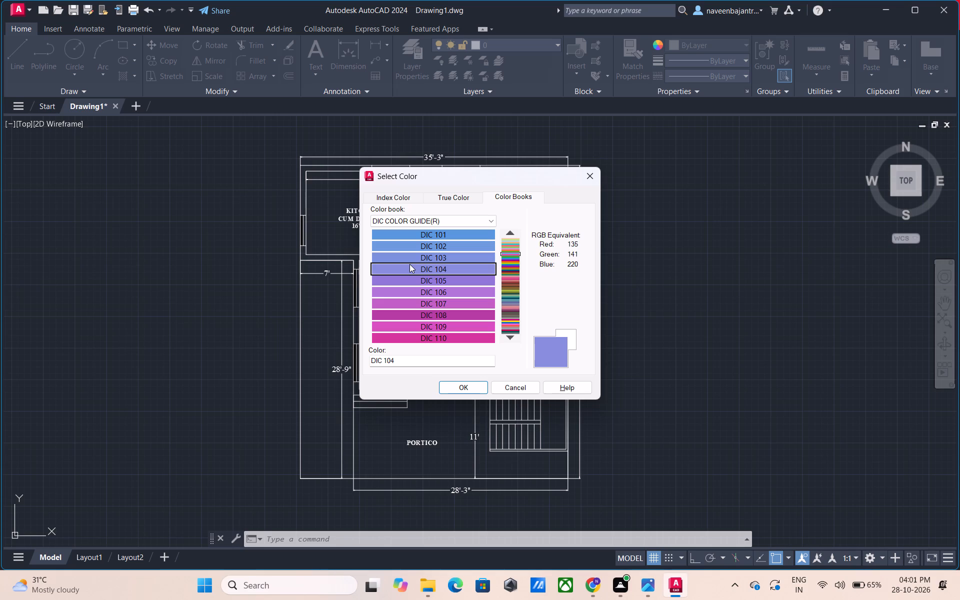
{"action": "key", "text": "Down"}
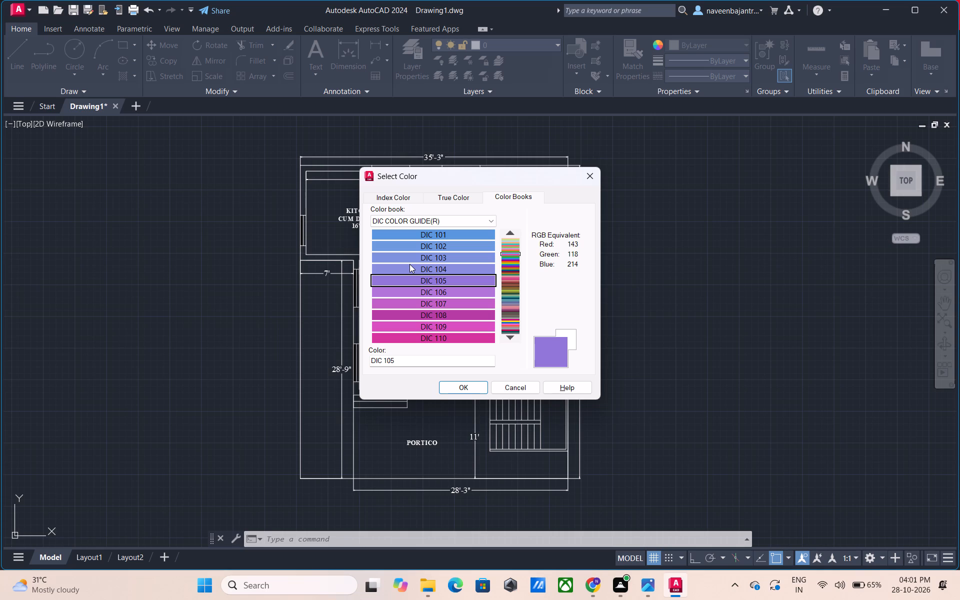
{"action": "key", "text": "Down"}
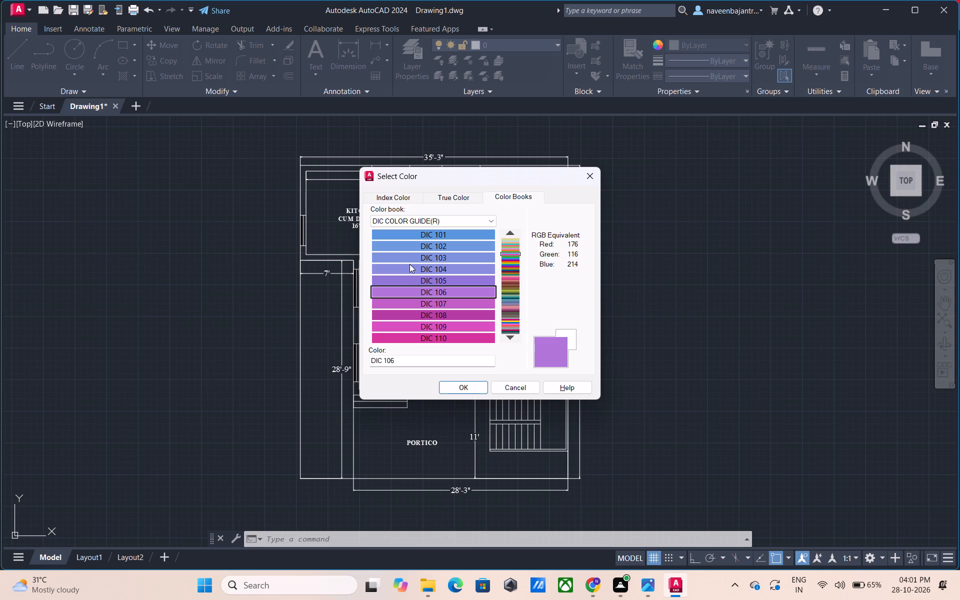
{"action": "key", "text": "Down"}
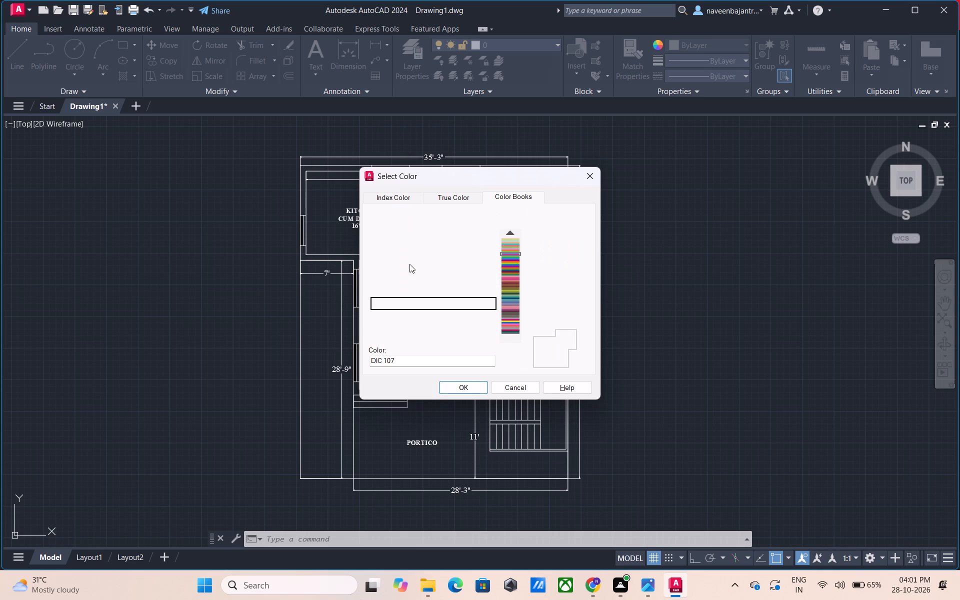
{"action": "key", "text": "Down"}
{"action": "key", "text": "Down"}
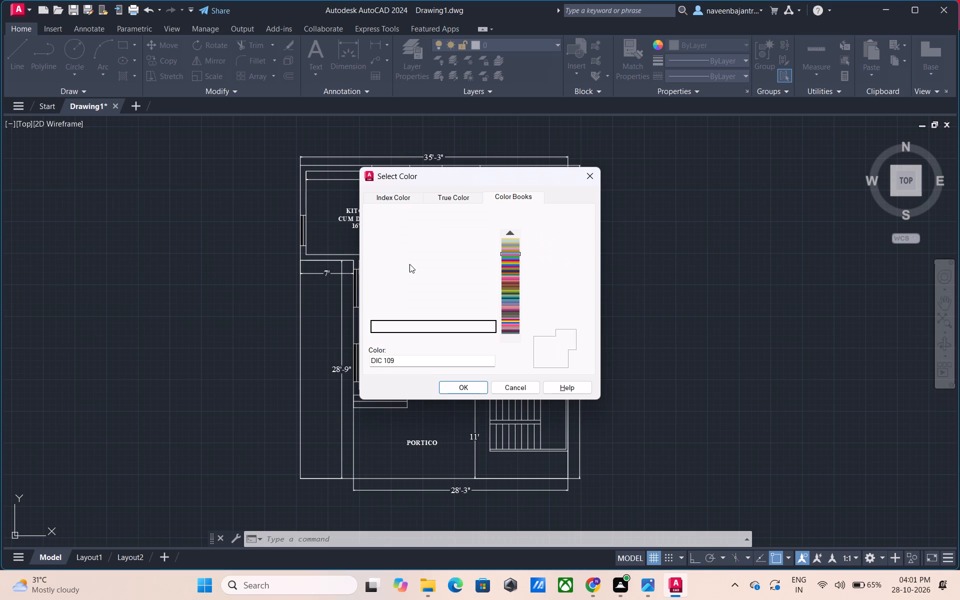
{"action": "key", "text": "Down"}
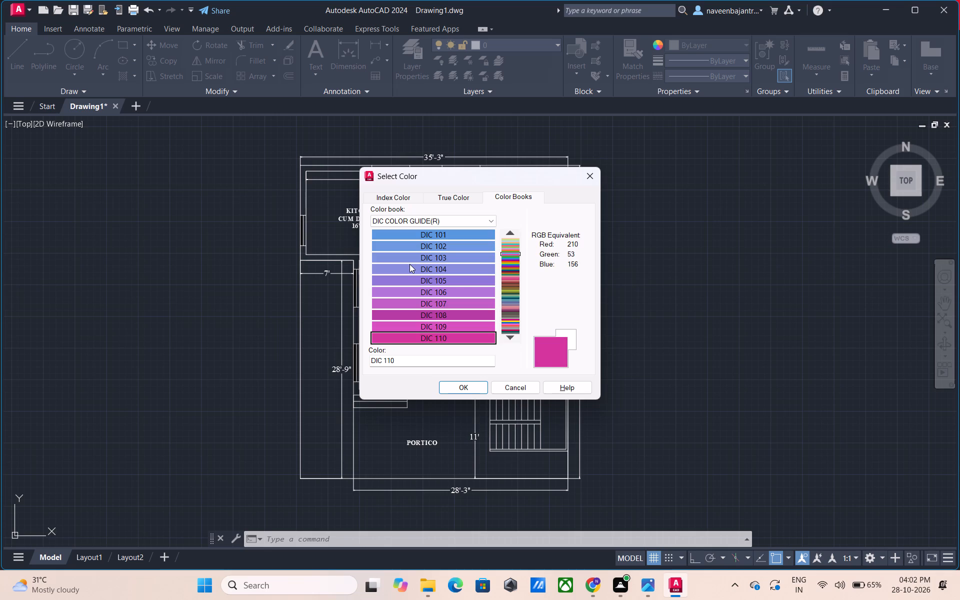
{"action": "key", "text": "Down"}
{"action": "key", "text": "Down"}
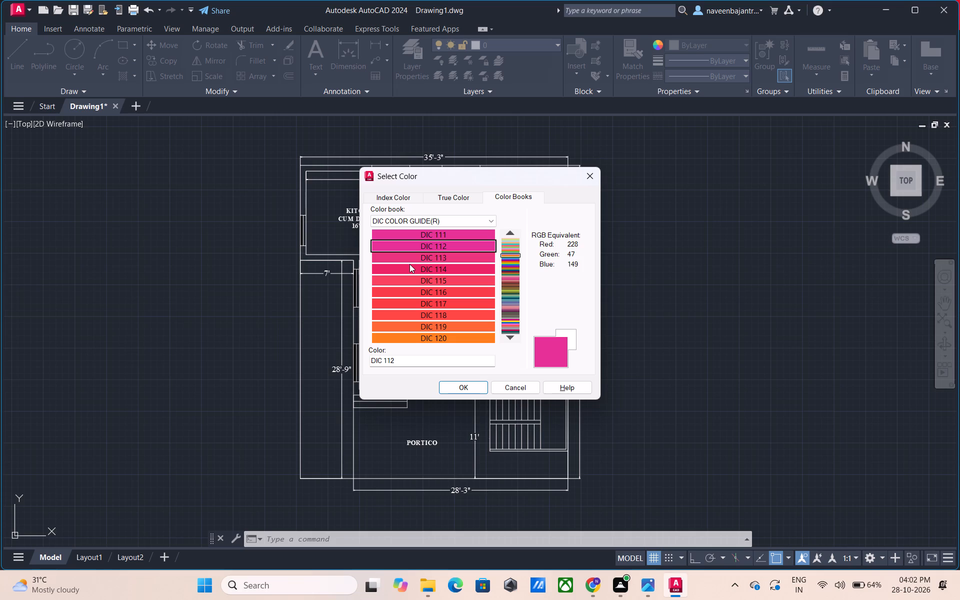
{"action": "key", "text": "Down"}
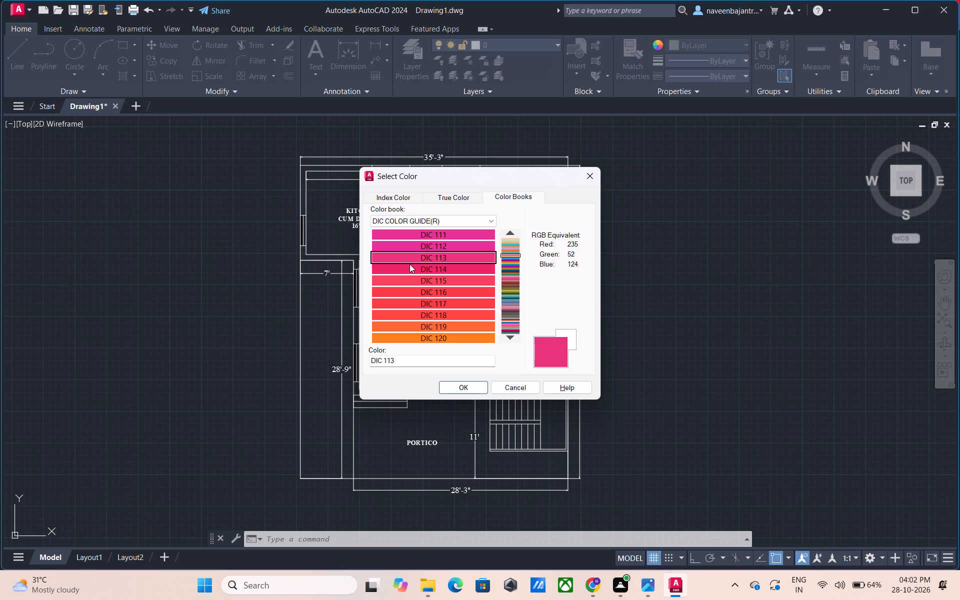
{"action": "key", "text": "Down"}
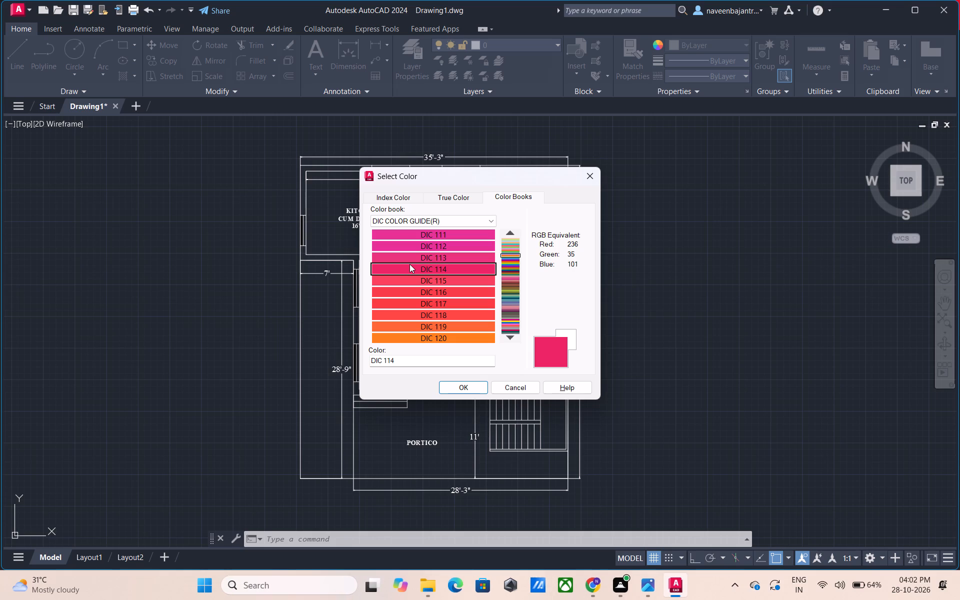
{"action": "key", "text": "Down"}
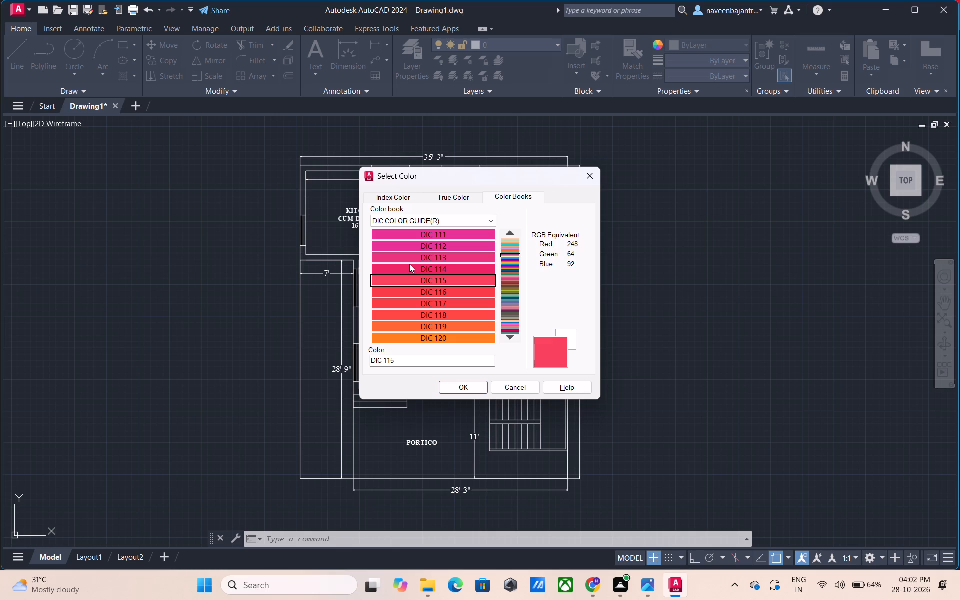
{"action": "key", "text": "Down"}
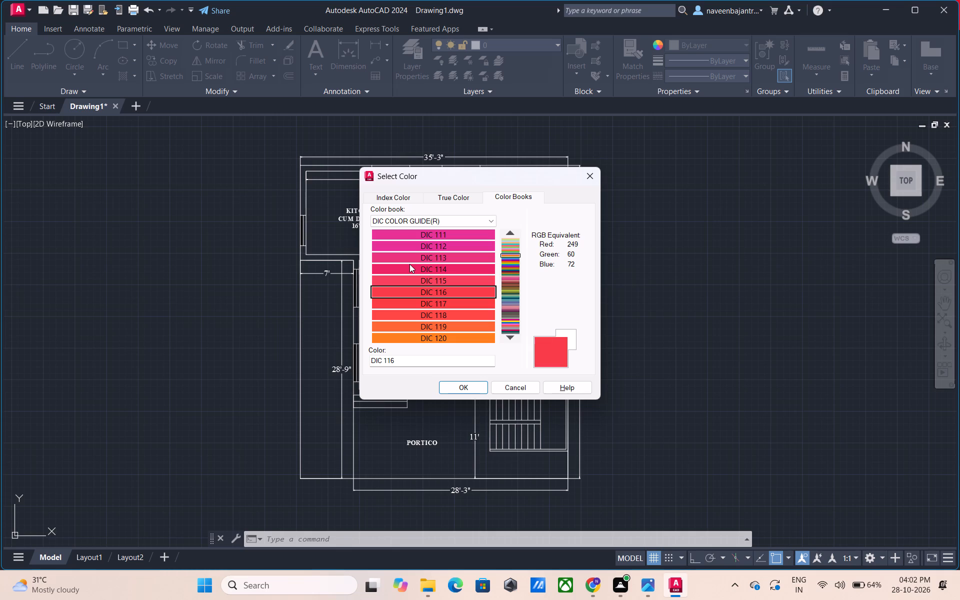
{"action": "key", "text": "Down"}
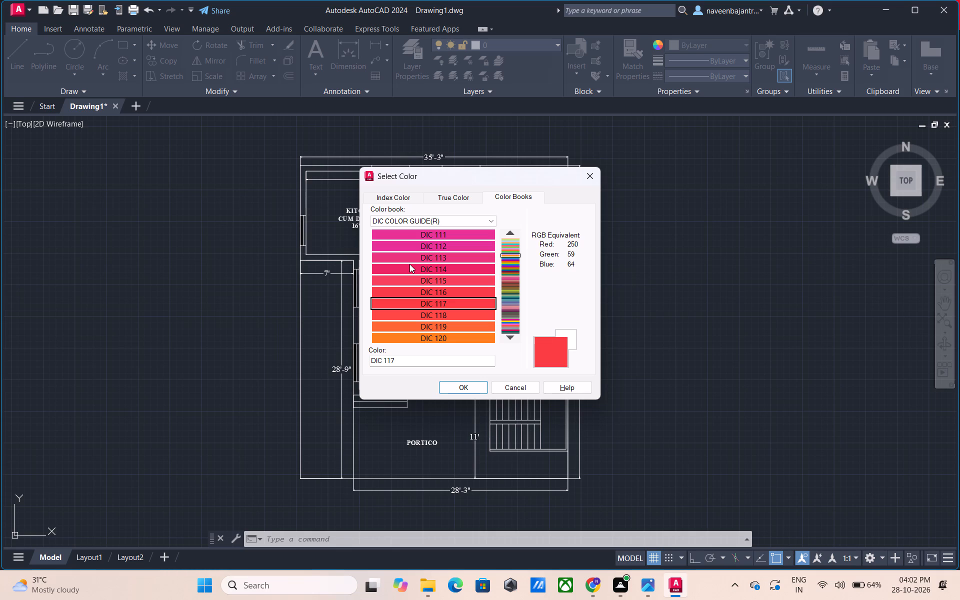
{"action": "key", "text": "Down"}
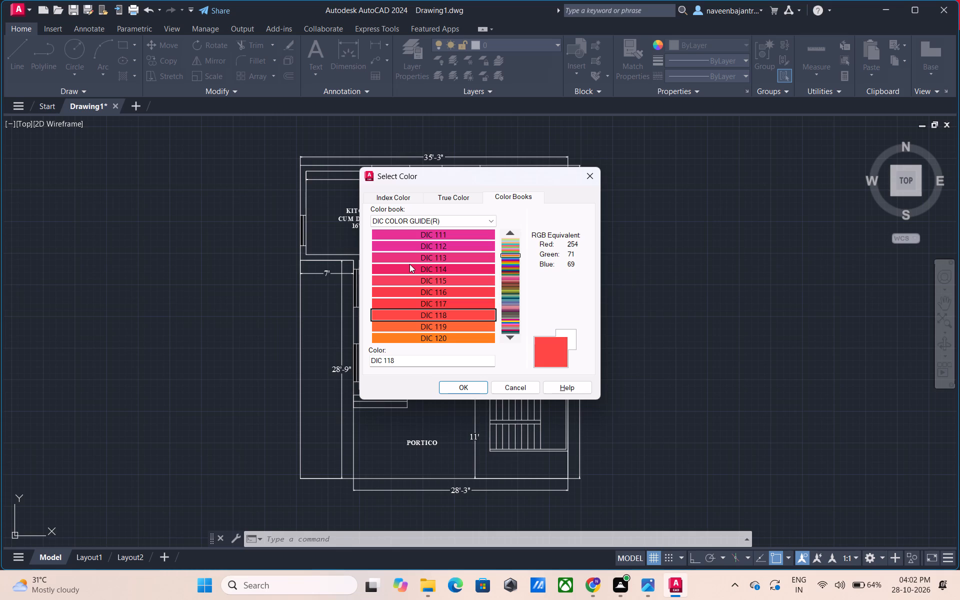
{"action": "key", "text": "Down"}
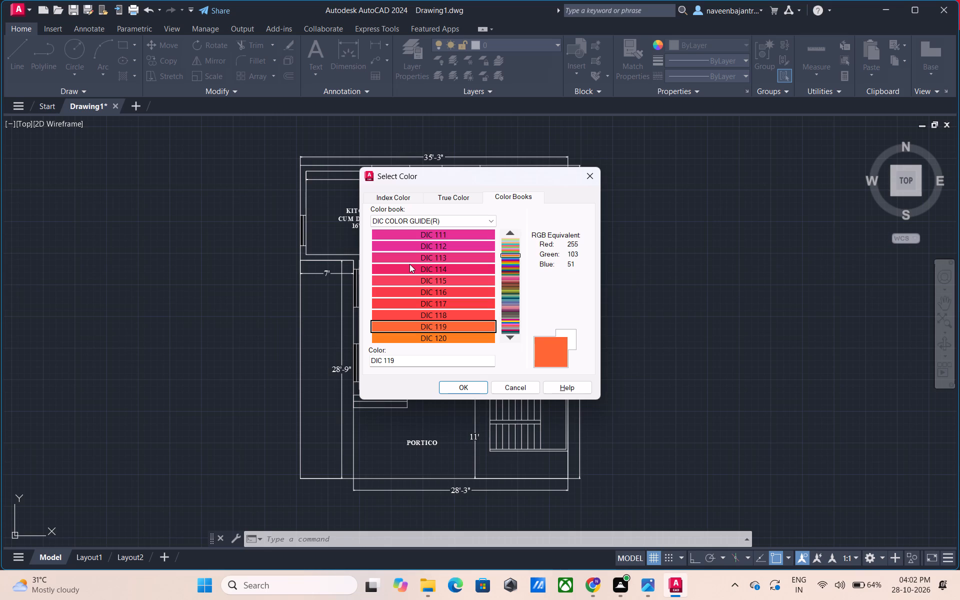
{"action": "key", "text": "Down"}
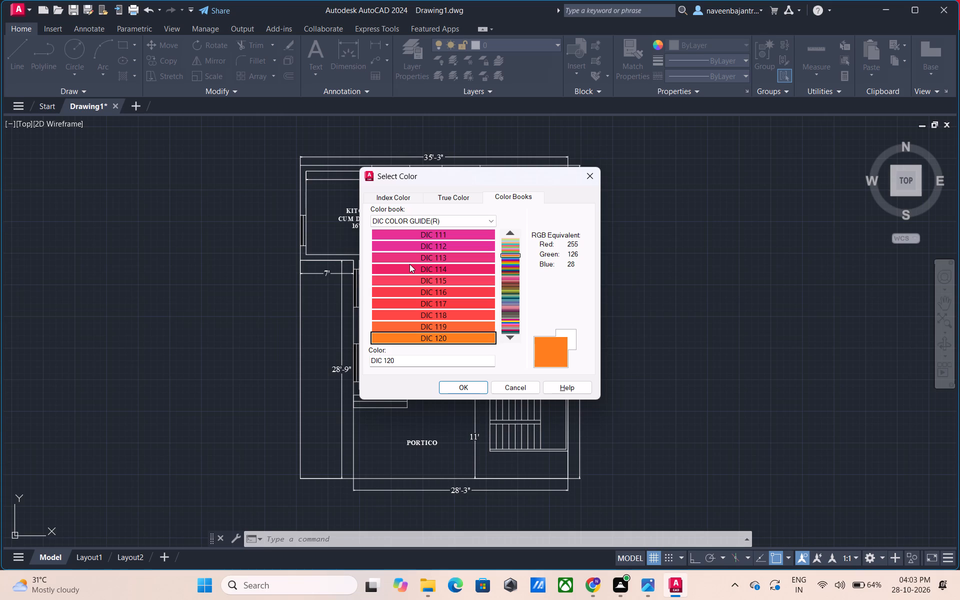
{"action": "key", "text": "Down"}
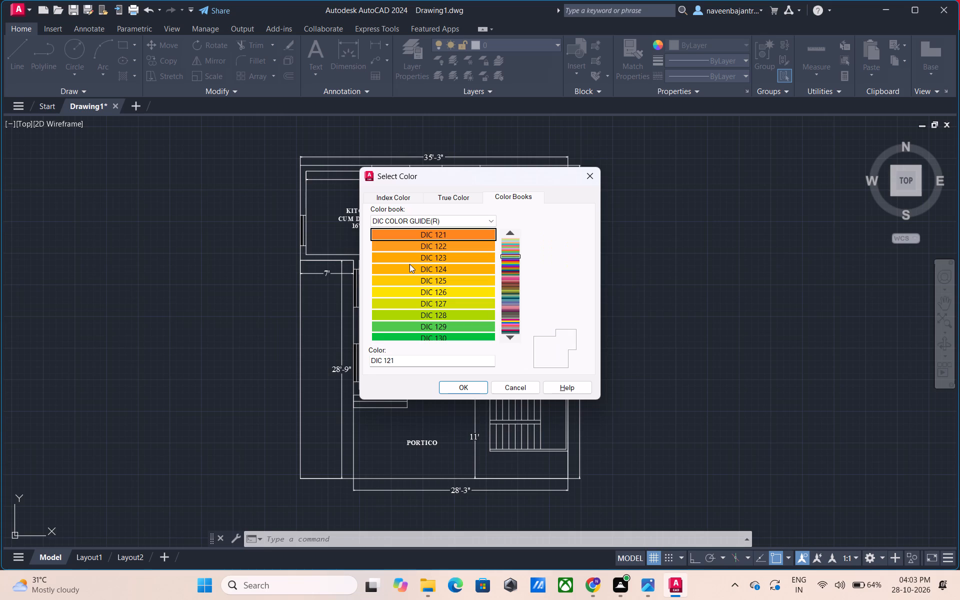
{"action": "key", "text": "Down"}
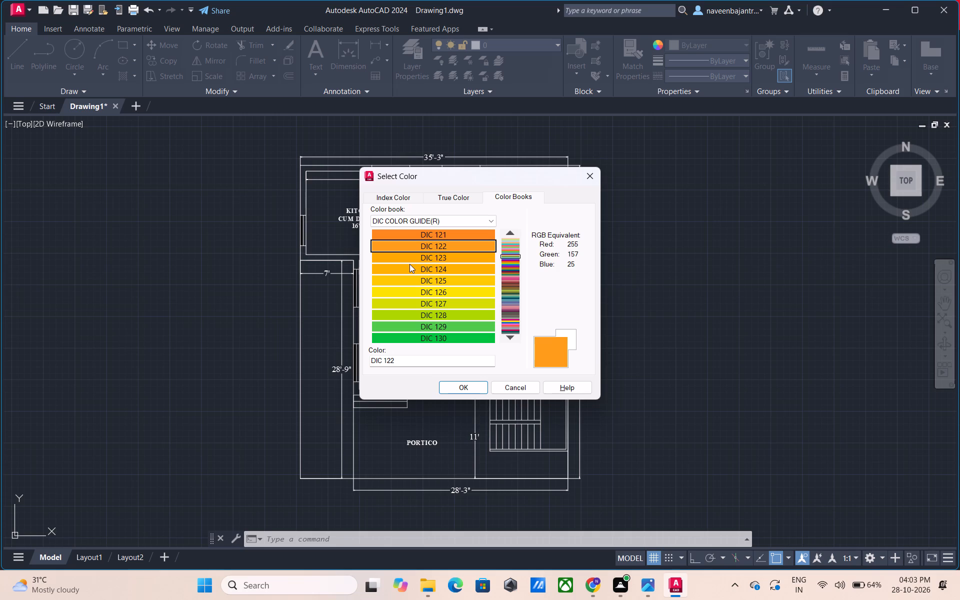
{"action": "key", "text": "Down"}
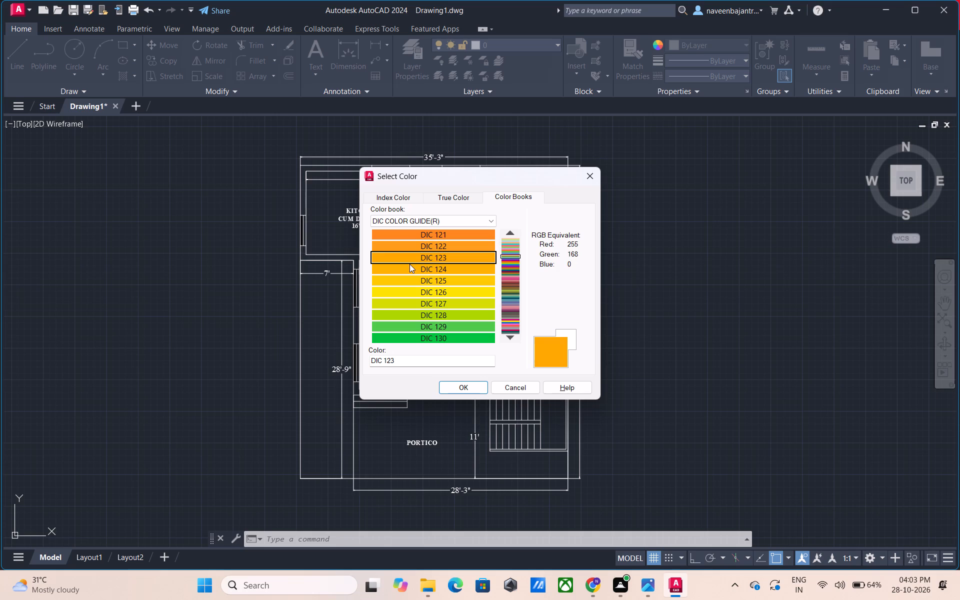
{"action": "key", "text": "Down"}
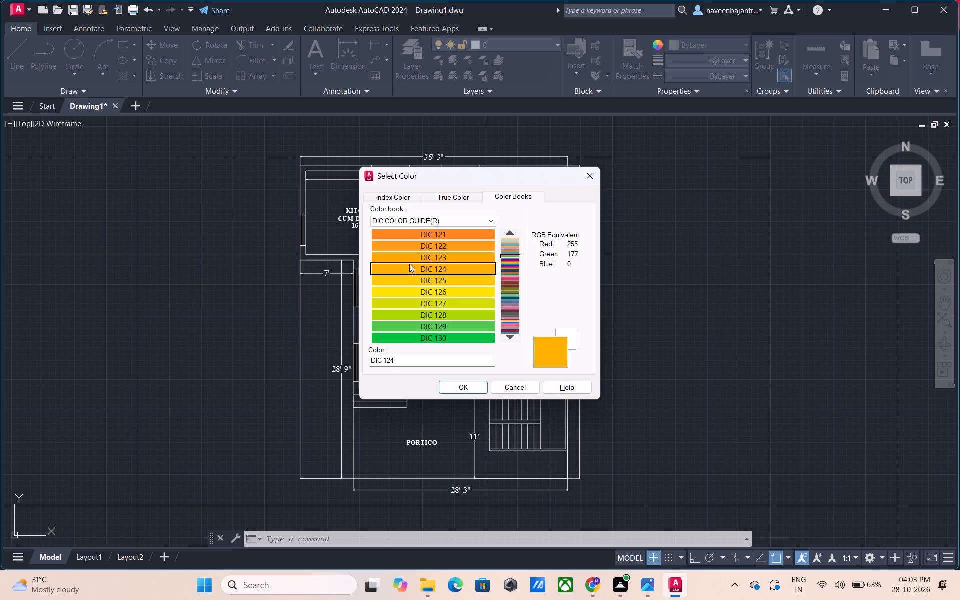
{"action": "key", "text": "Down"}
{"action": "key", "text": "Down"}
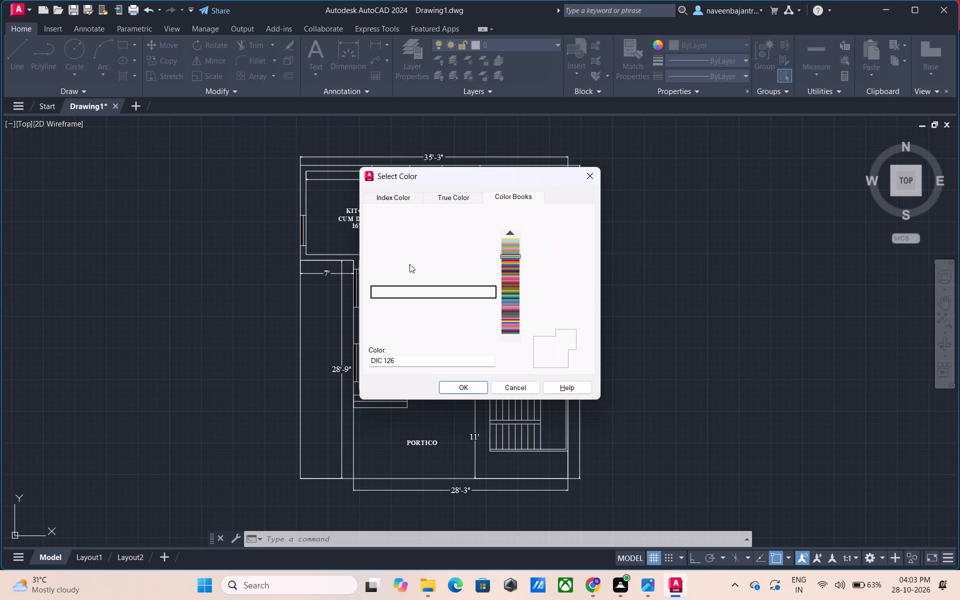
{"action": "key", "text": "Down"}
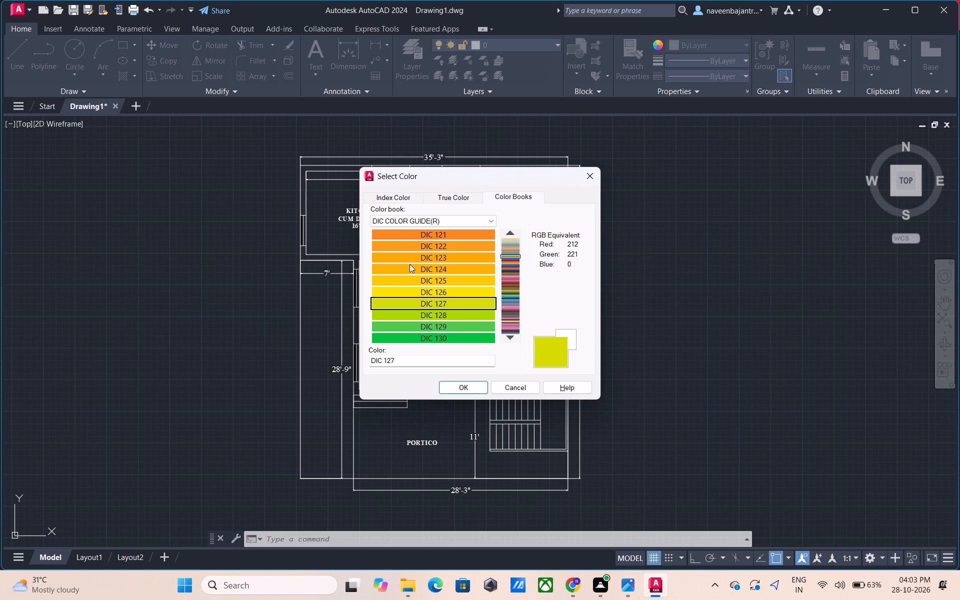
{"action": "key", "text": "Down"}
{"action": "key", "text": "Down"}
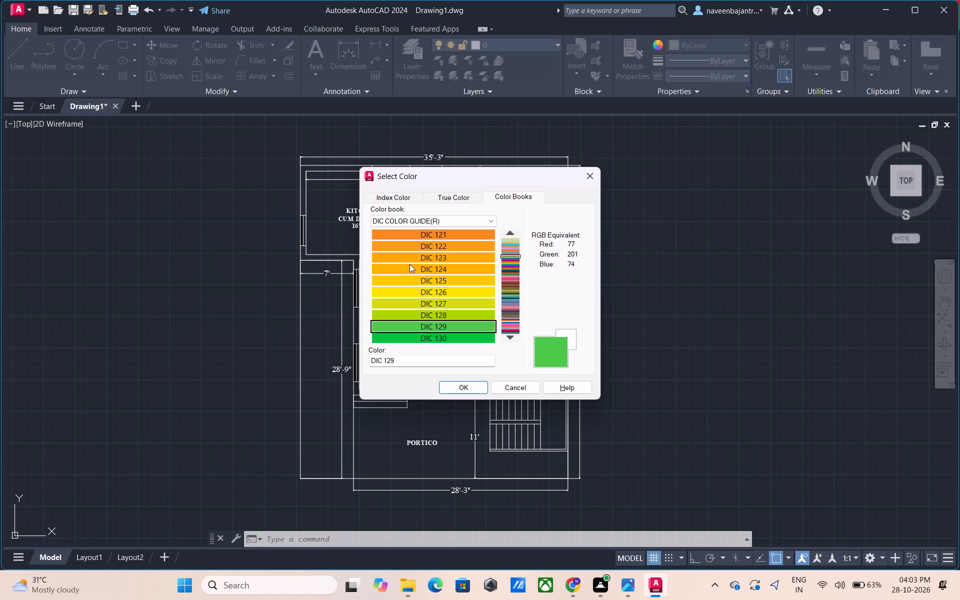
Preview the DIC COLOR GUIDE(R) swatches one by one from DIC 130 to DIC 151 to find a suitable object color.
{"action": "key", "text": "Down"}
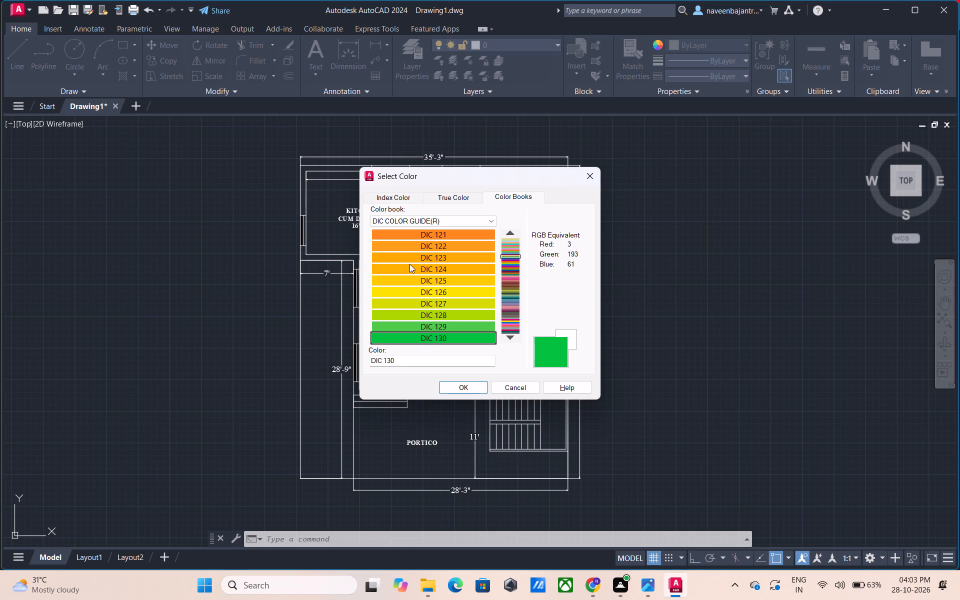
{"action": "key", "text": "Down"}
{"action": "key", "text": "Down"}
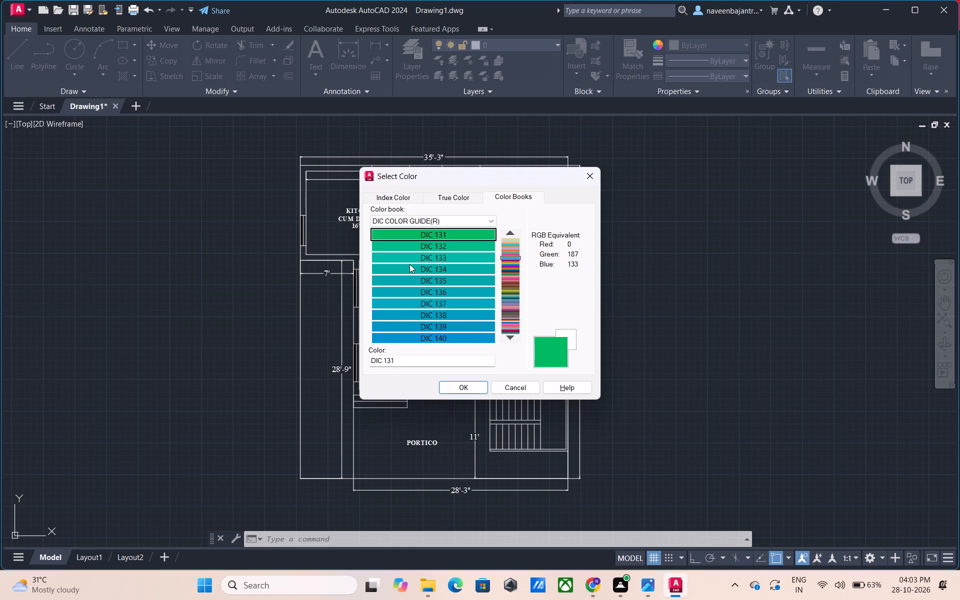
{"action": "key", "text": "Down"}
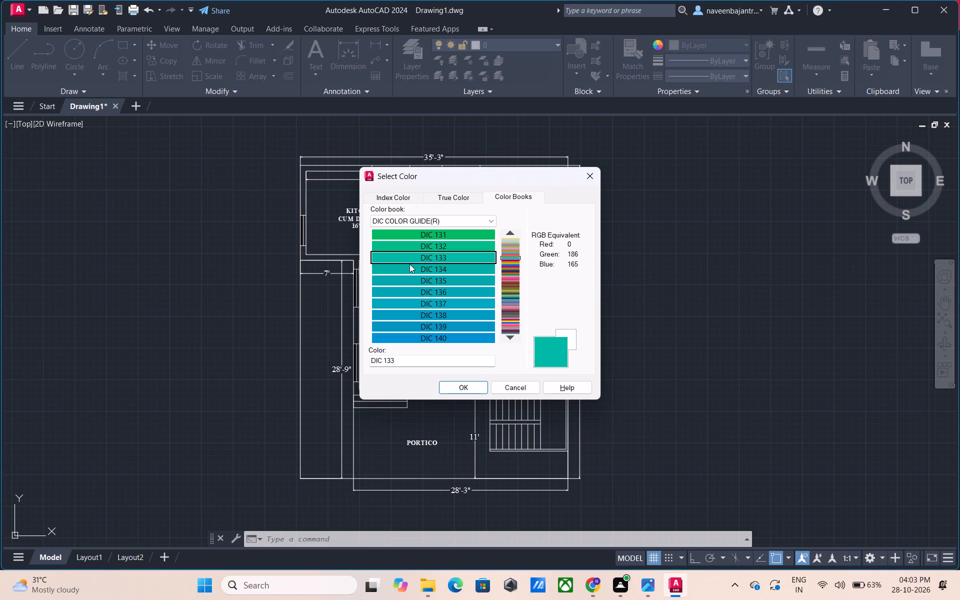
{"action": "key", "text": "Down"}
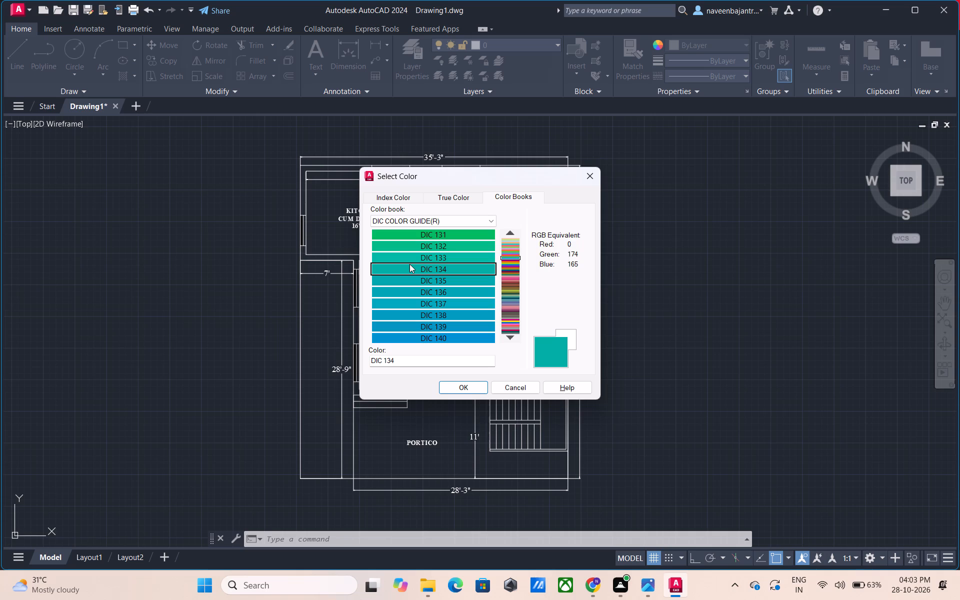
{"action": "key", "text": "Down"}
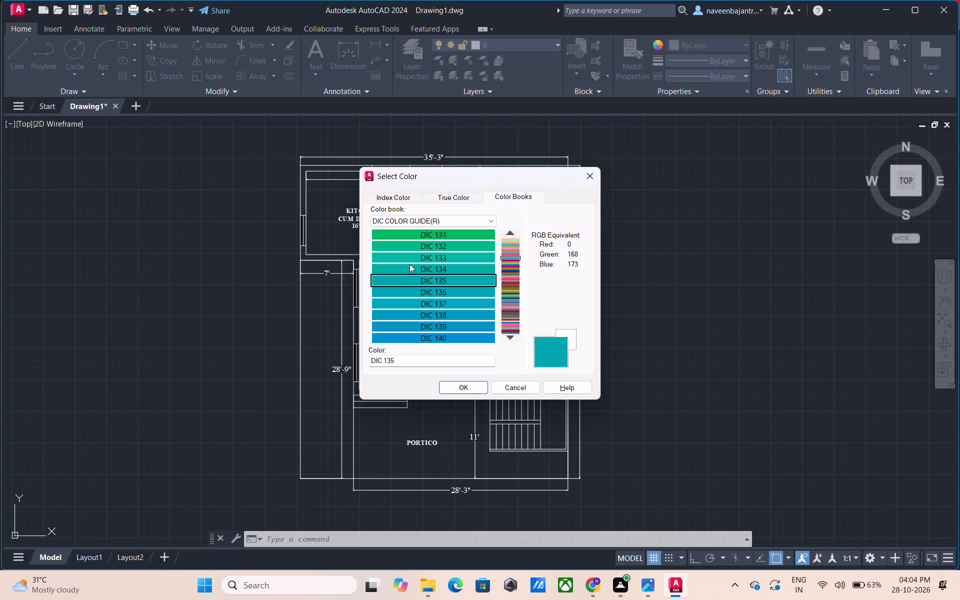
{"action": "key", "text": "Down"}
{"action": "key", "text": "Down"}
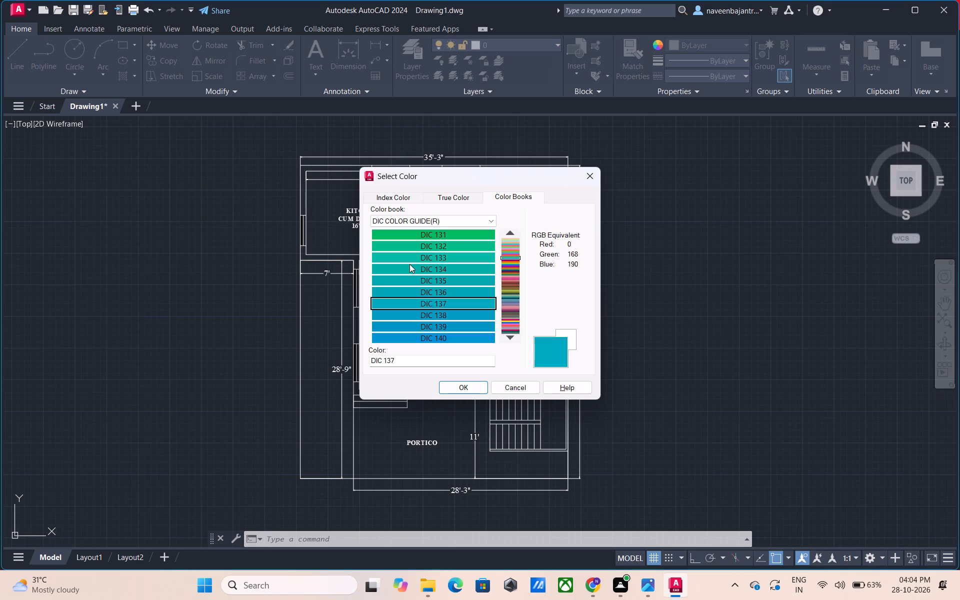
{"action": "key", "text": "Down"}
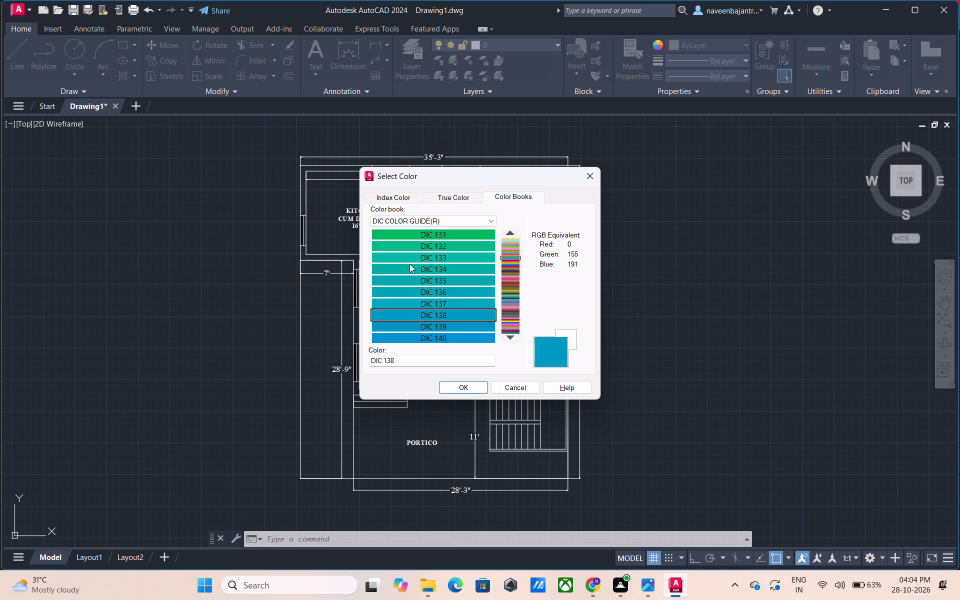
{"action": "key", "text": "Down"}
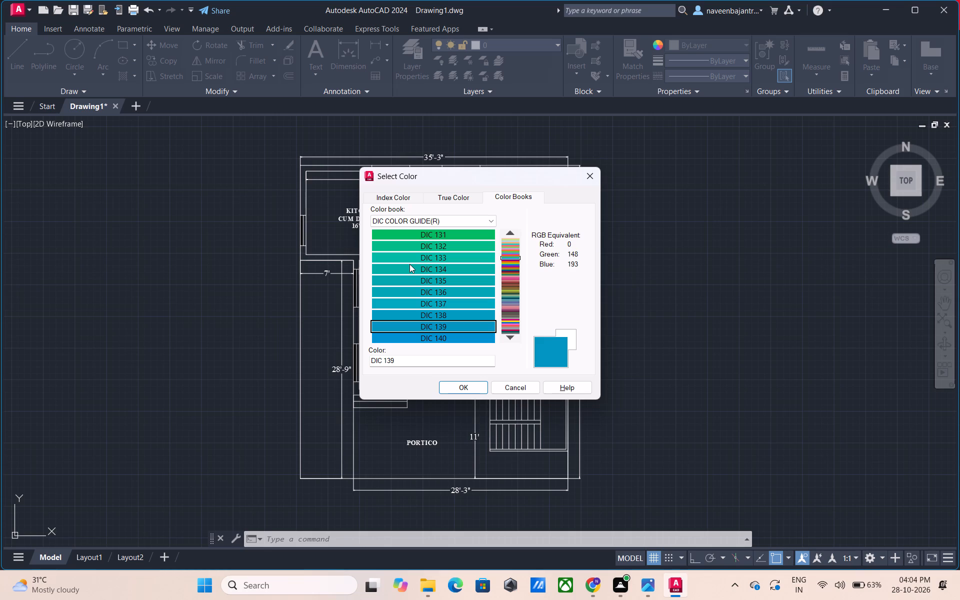
{"action": "key", "text": "Down"}
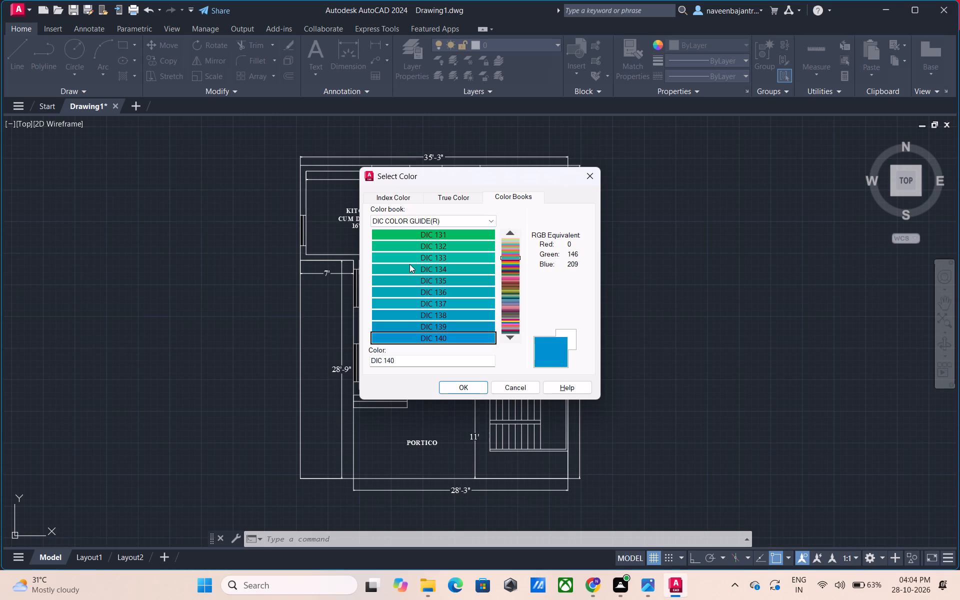
{"action": "key", "text": "Down"}
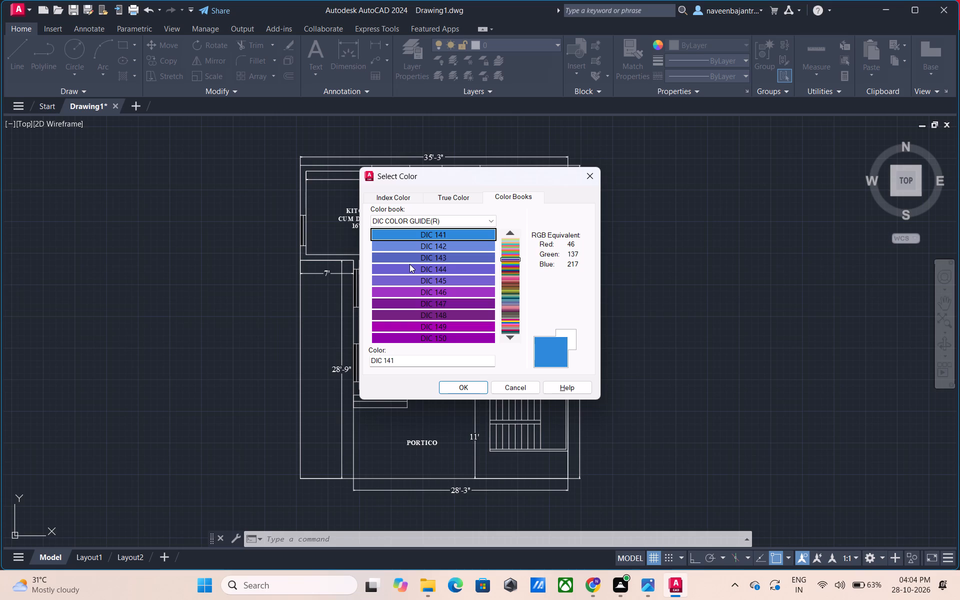
{"action": "key", "text": "Down"}
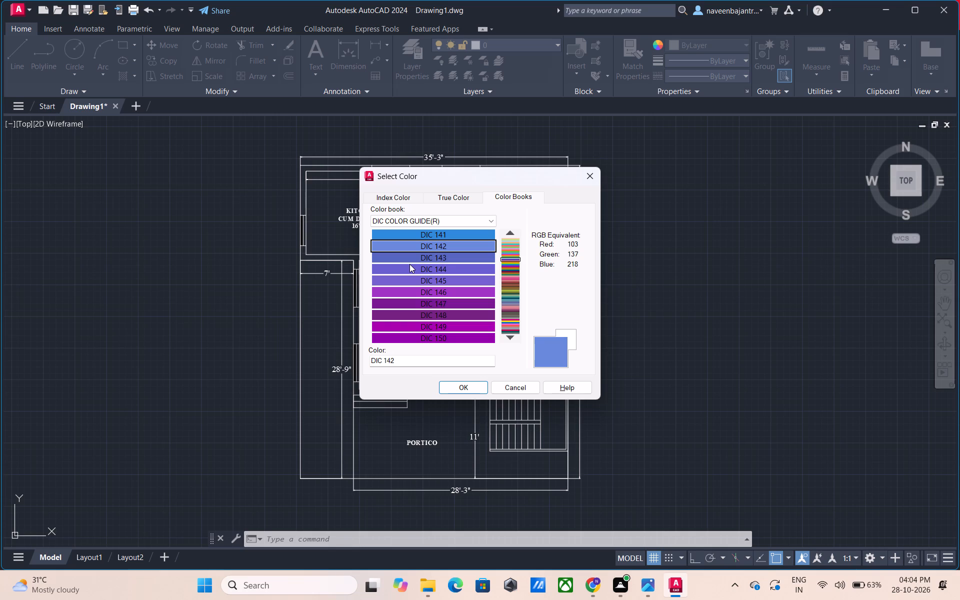
{"action": "key", "text": "Down"}
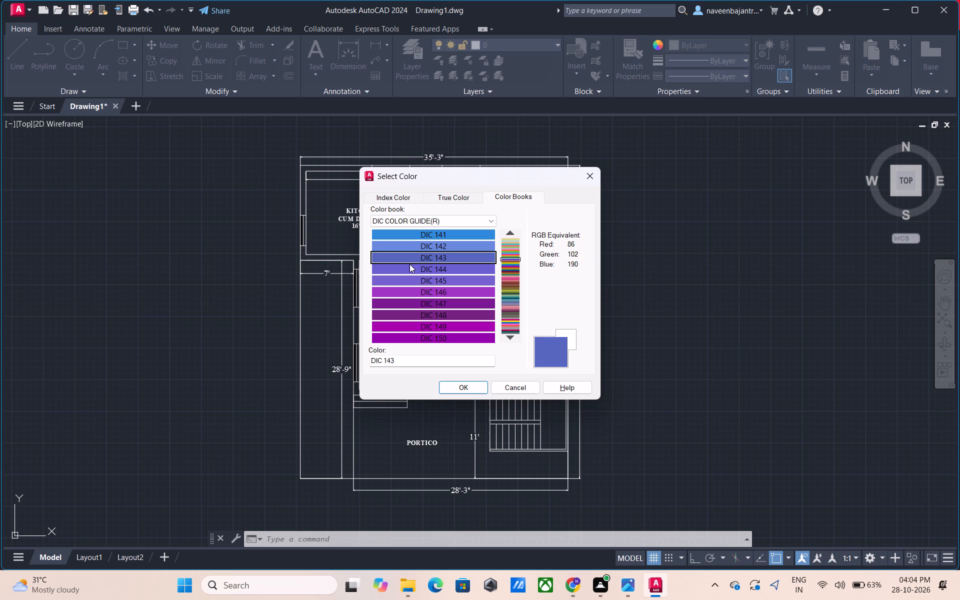
{"action": "key", "text": "Down"}
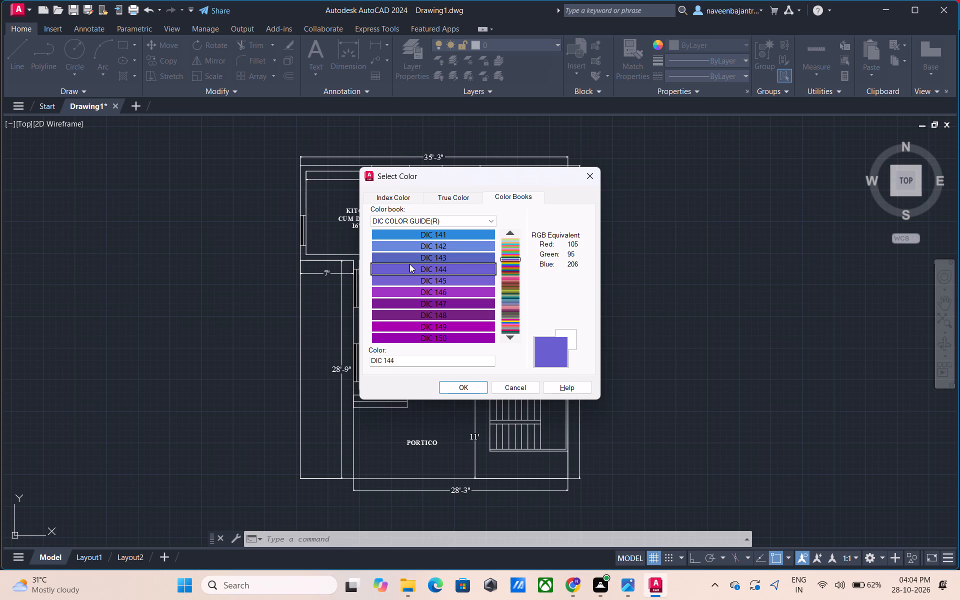
{"action": "key", "text": "Down"}
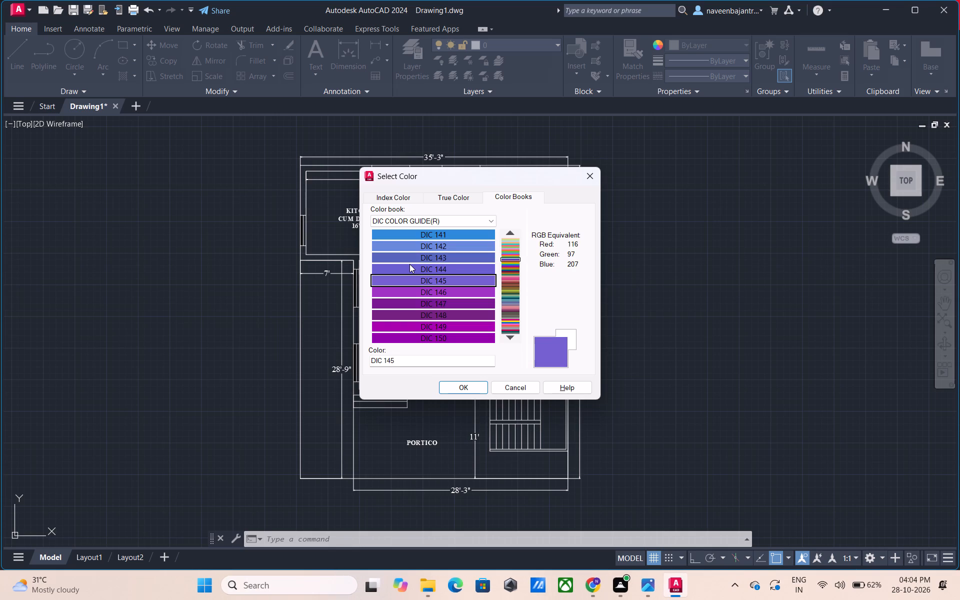
{"action": "key", "text": "Down"}
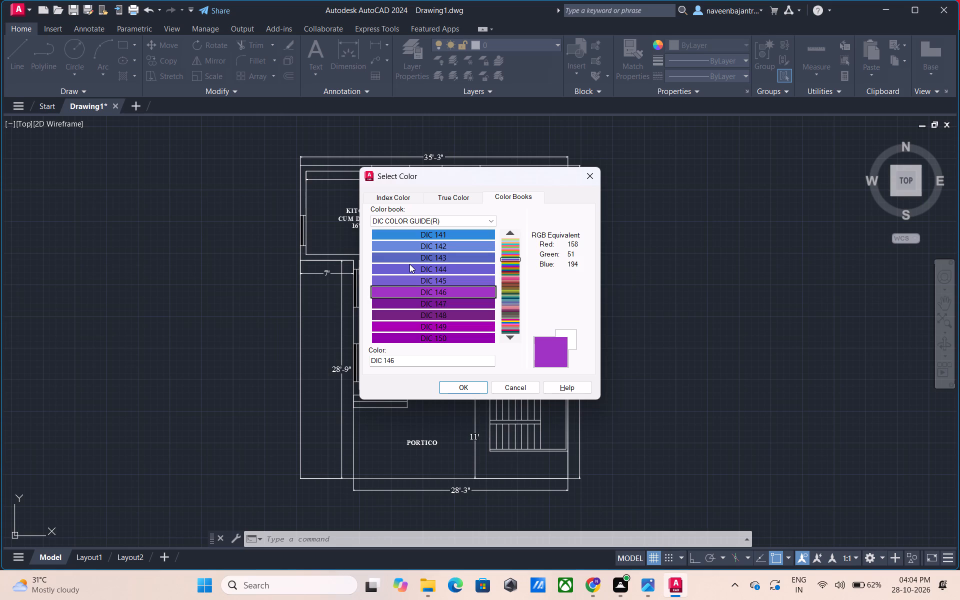
{"action": "key", "text": "Down"}
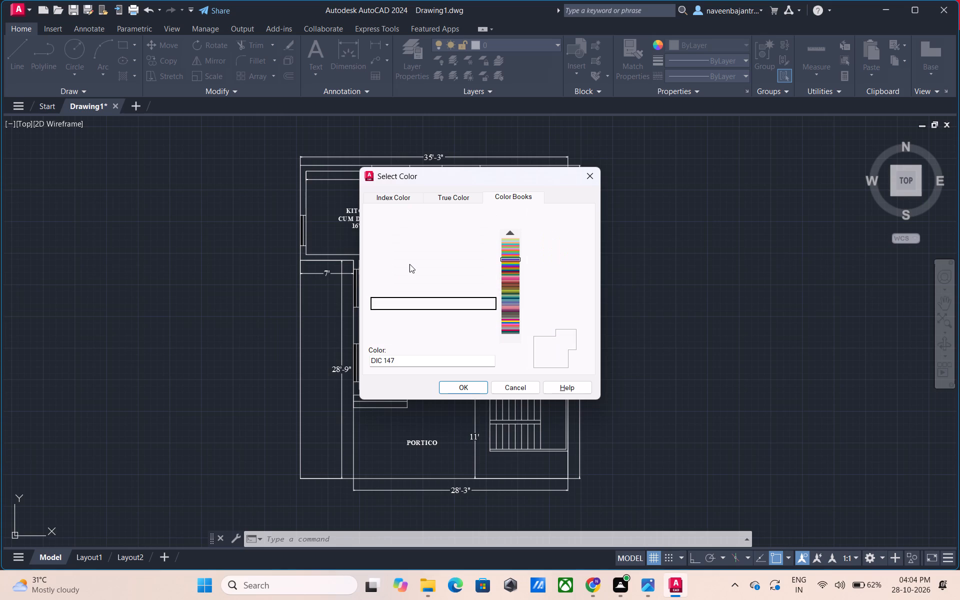
{"action": "key", "text": "Down"}
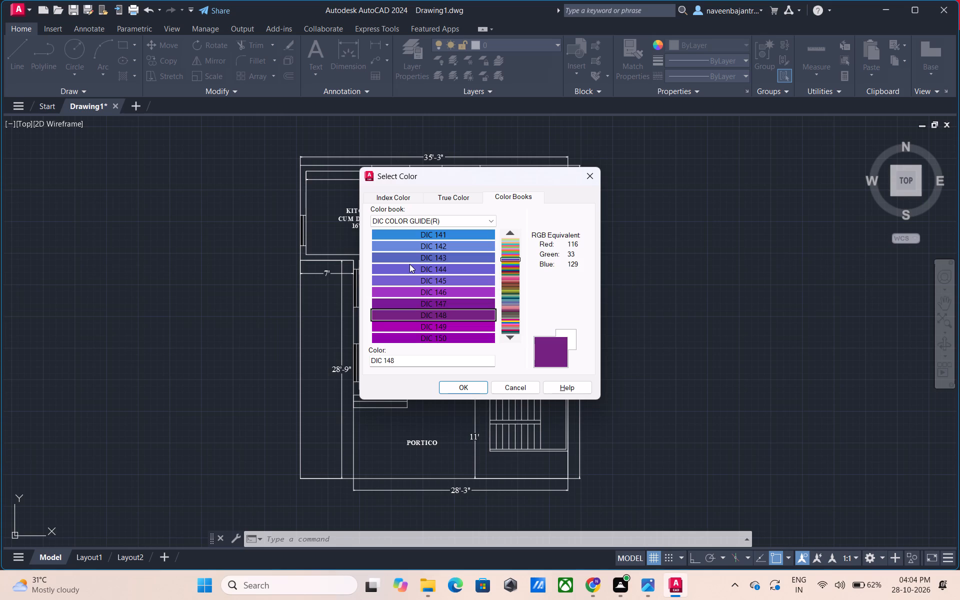
{"action": "key", "text": "Down"}
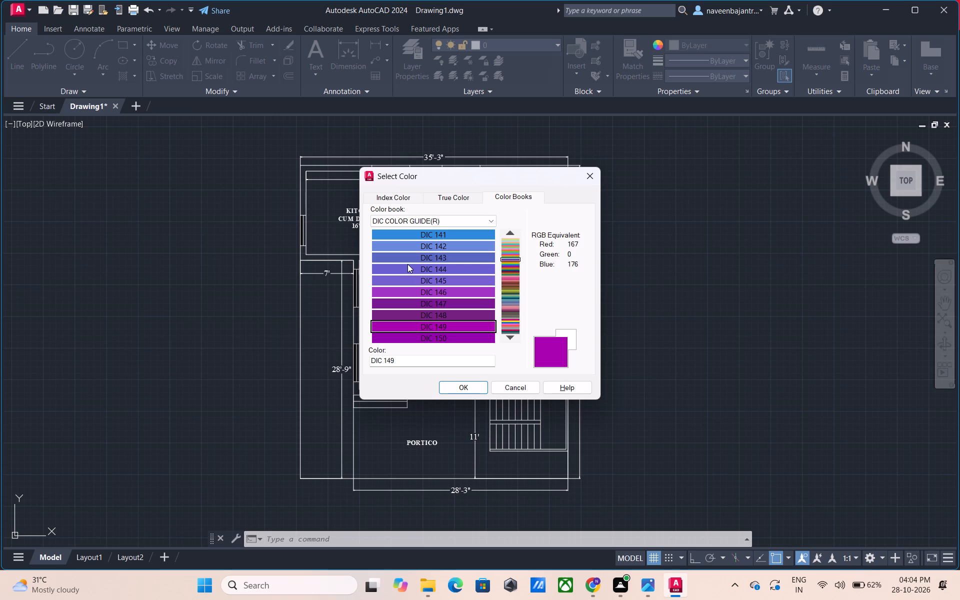
{"action": "key", "text": "Down"}
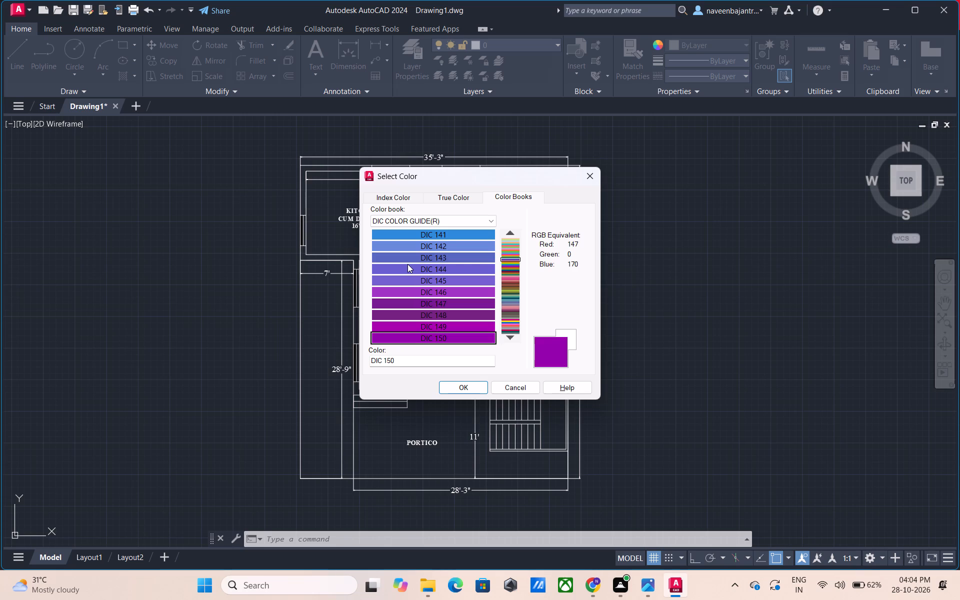
{"action": "key", "text": "Down"}
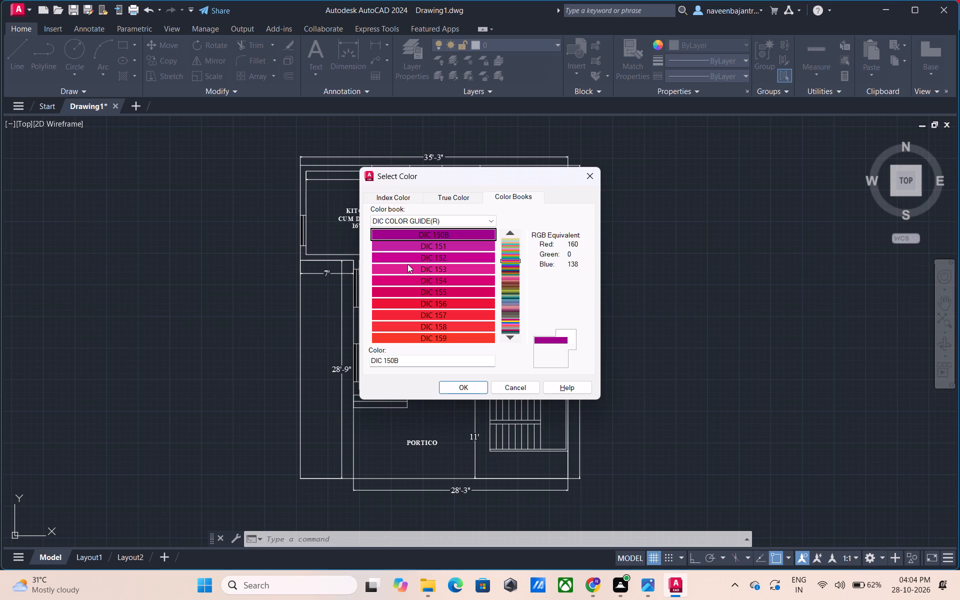
{"action": "key", "text": "Down"}
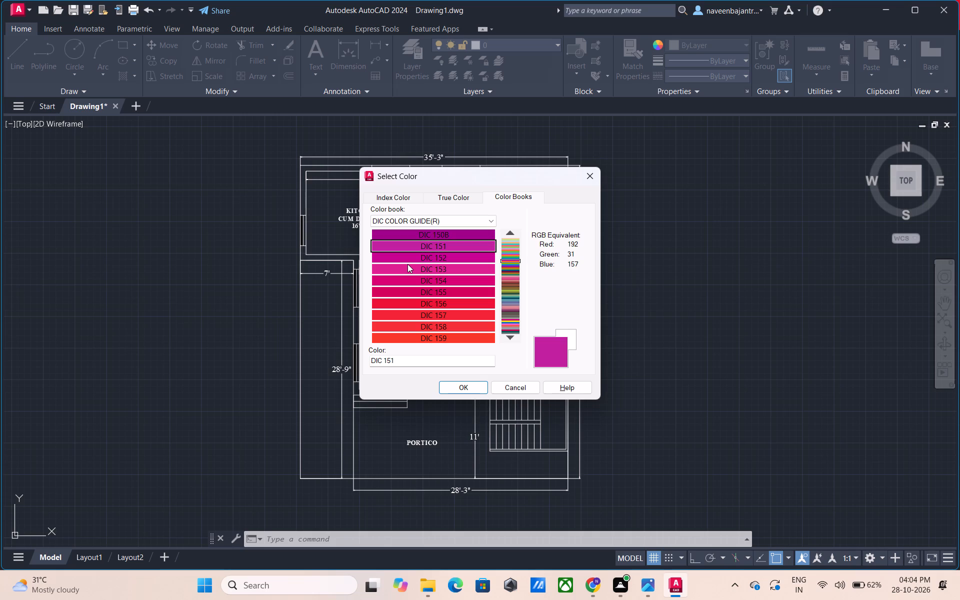
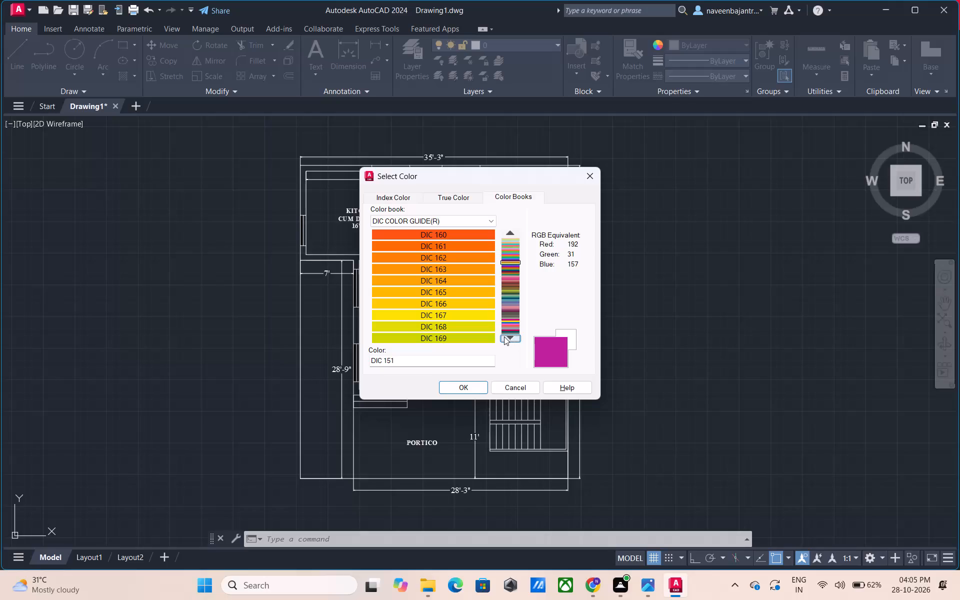
Browse the DIC COLOR GUIDE(R) color book onward from DIC 170 to DIC 299 for a suitable object color.
{"action": "left_click", "coordinate": [503, 336]}
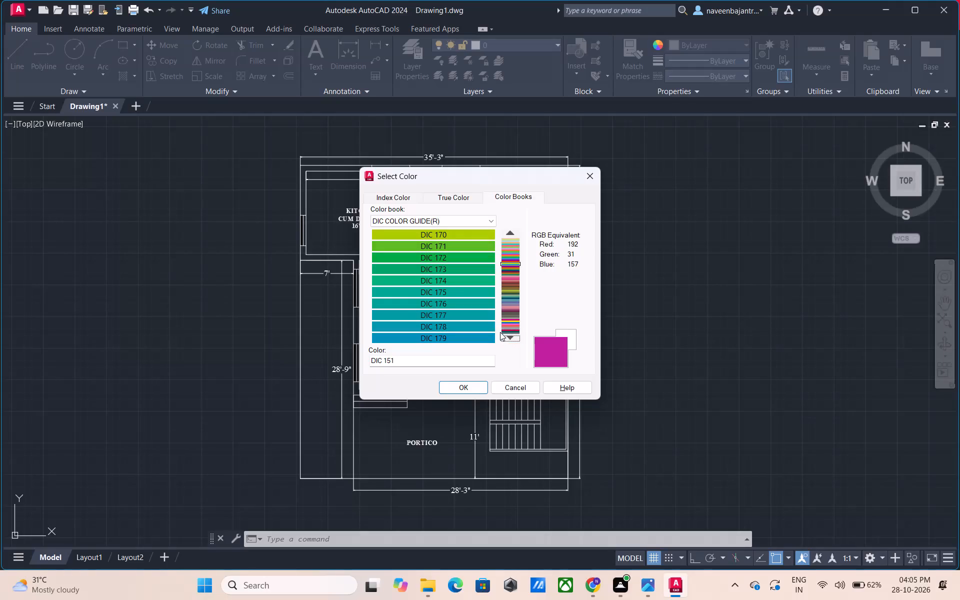
{"action": "left_click", "coordinate": [508, 336]}
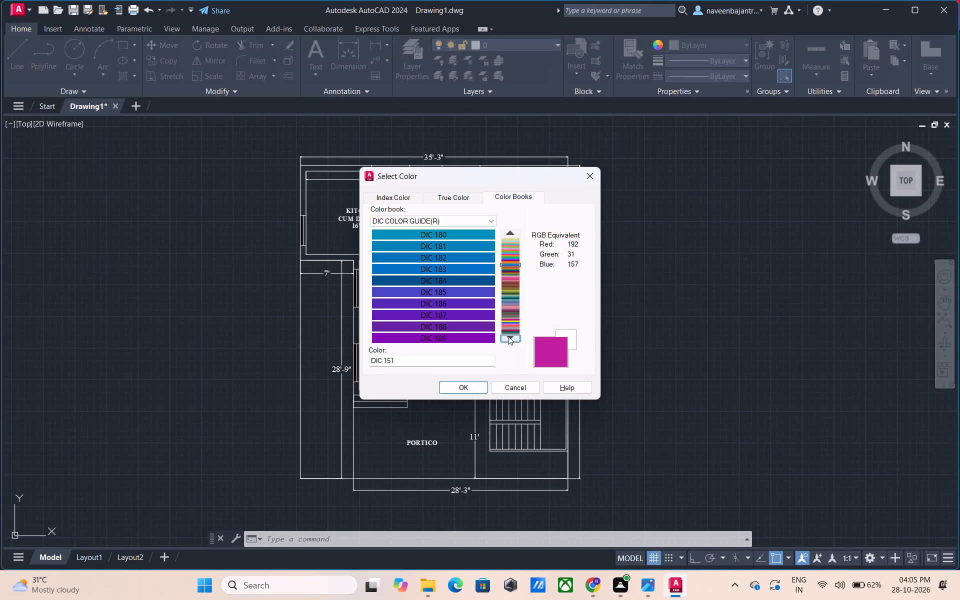
{"action": "left_click", "coordinate": [508, 336]}
{"action": "left_click", "coordinate": [508, 336]}
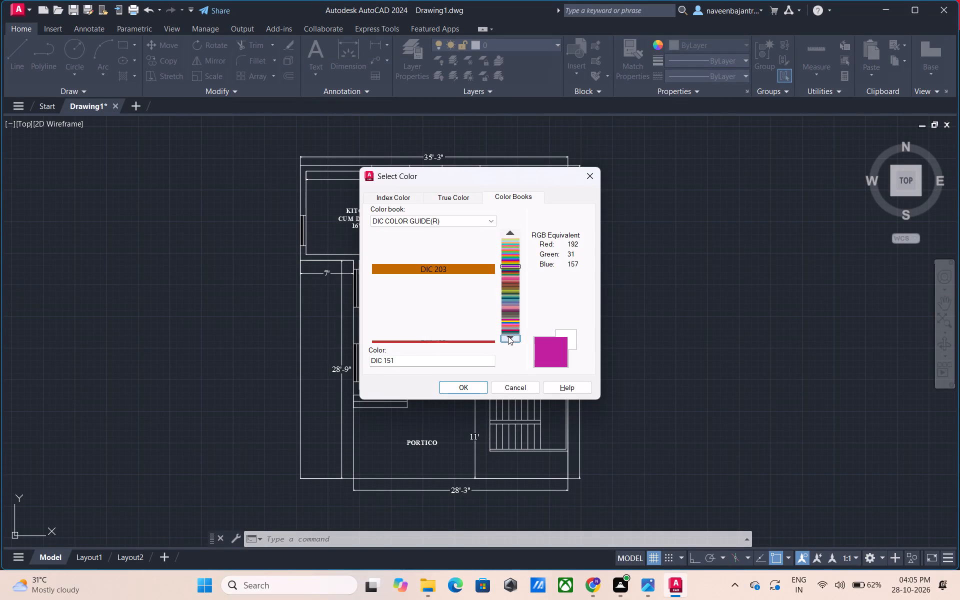
{"action": "left_click", "coordinate": [509, 340]}
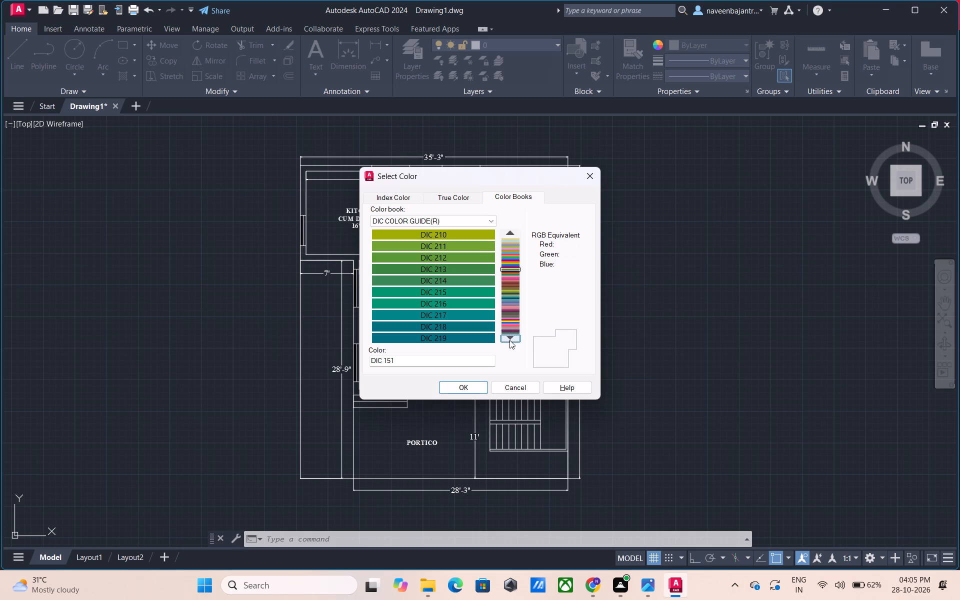
{"action": "left_click", "coordinate": [509, 339]}
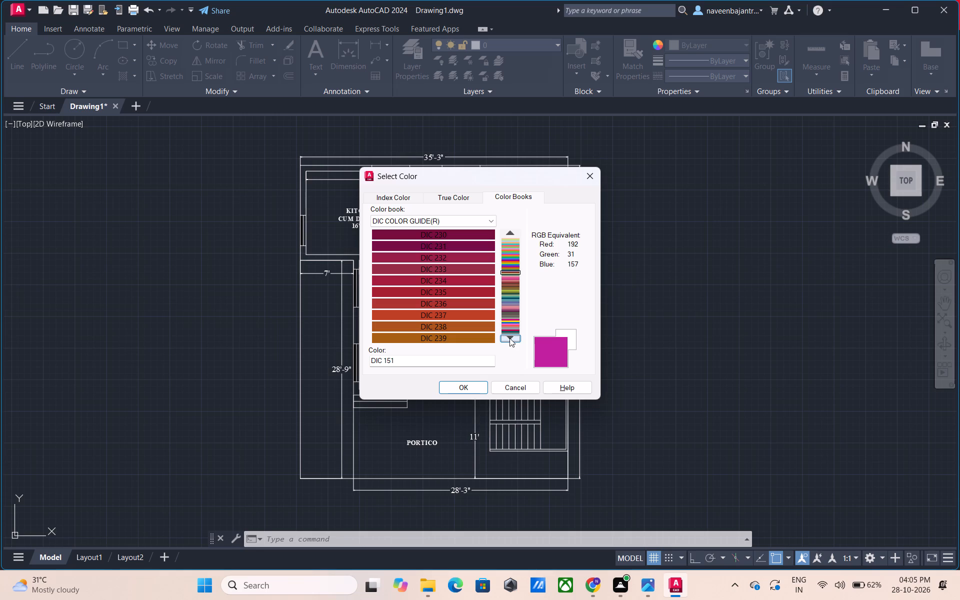
{"action": "left_click", "coordinate": [509, 338]}
{"action": "left_click", "coordinate": [508, 336]}
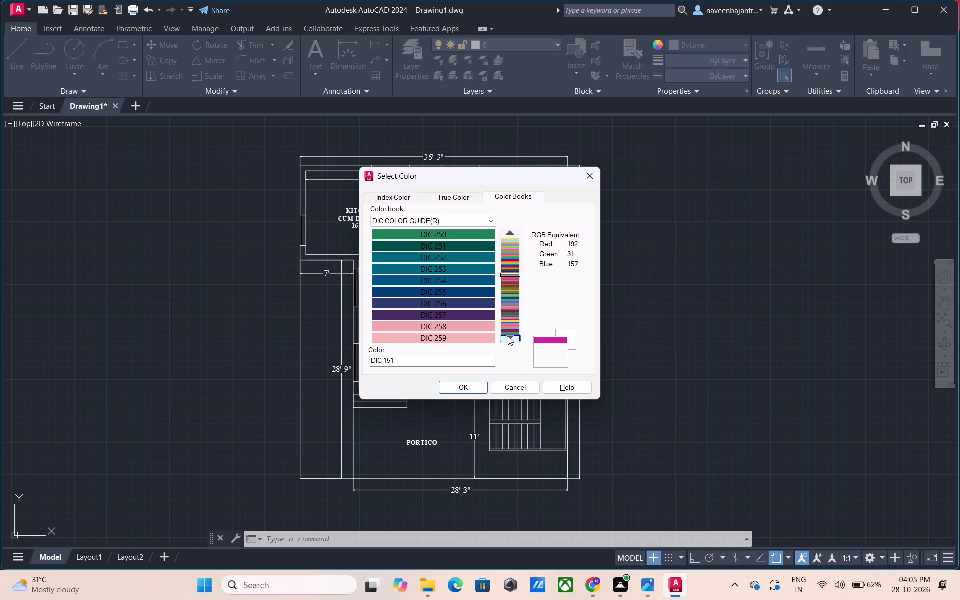
{"action": "left_click", "coordinate": [508, 336]}
{"action": "left_click", "coordinate": [508, 336]}
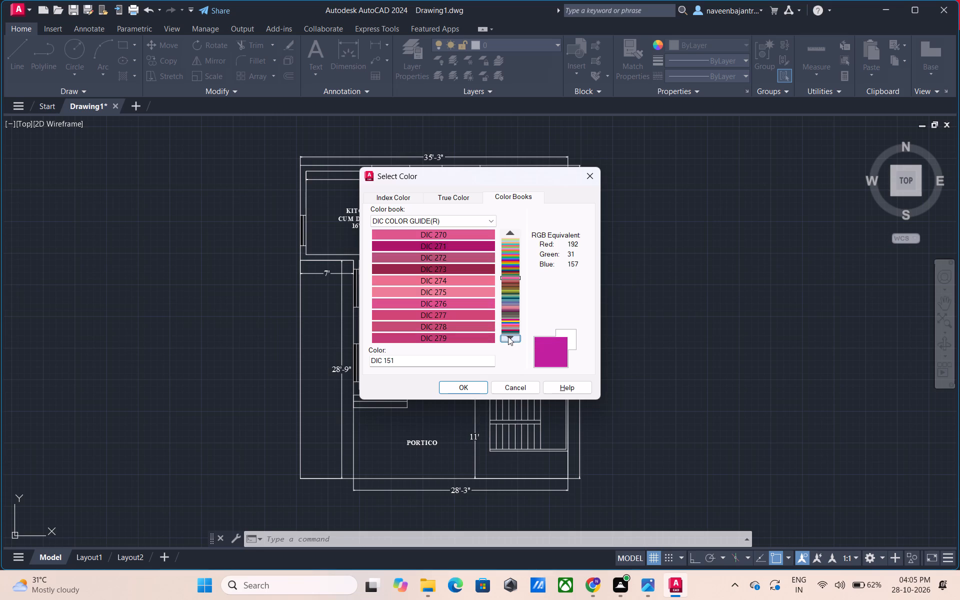
{"action": "left_click", "coordinate": [508, 336]}
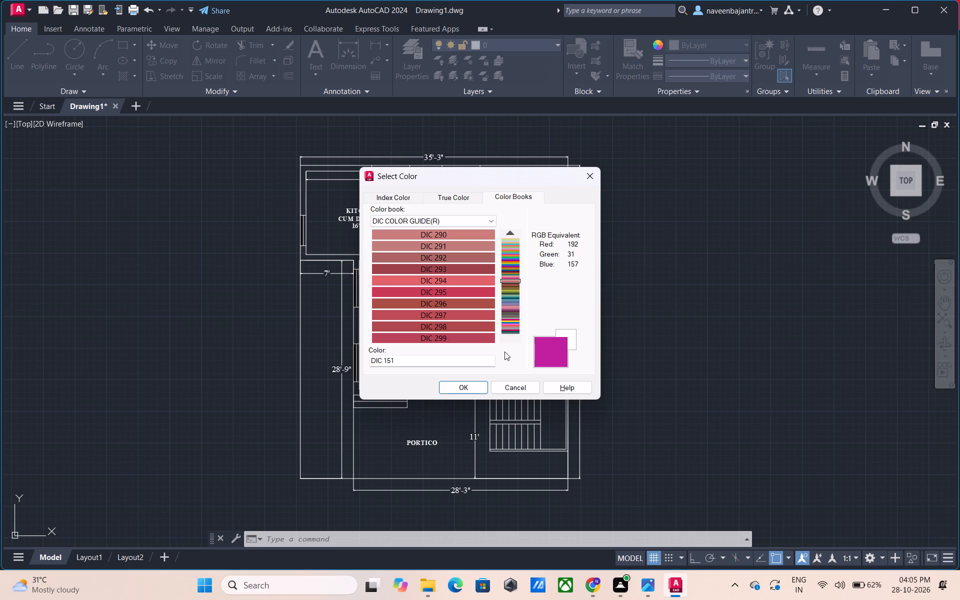
{"action": "left_click", "coordinate": [504, 351]}
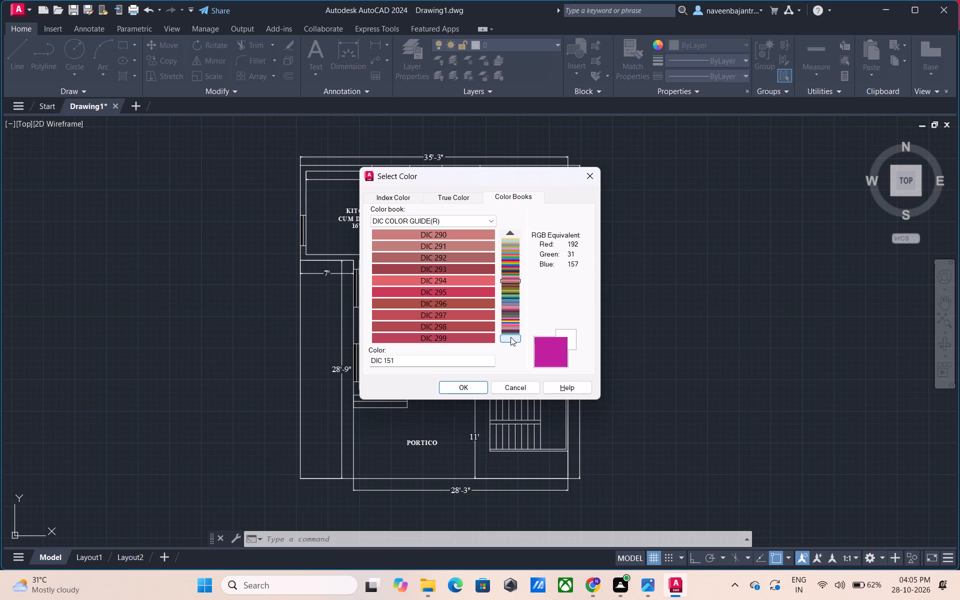
Browse the DIC COLOR GUIDE(R) swatches from DIC 300 to DIC 499 for a suitable object color.
{"action": "left_click", "coordinate": [510, 337]}
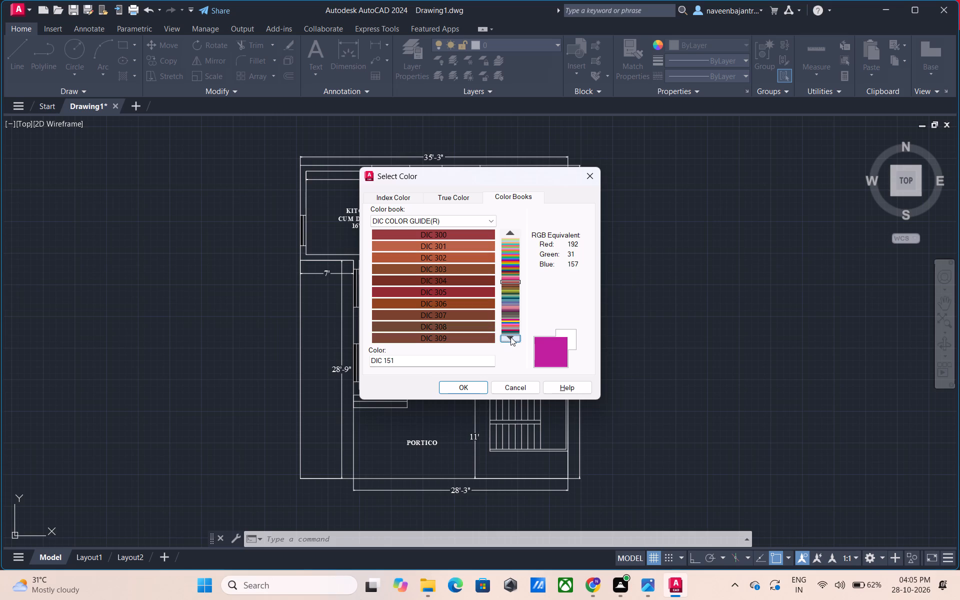
{"action": "left_click", "coordinate": [510, 337]}
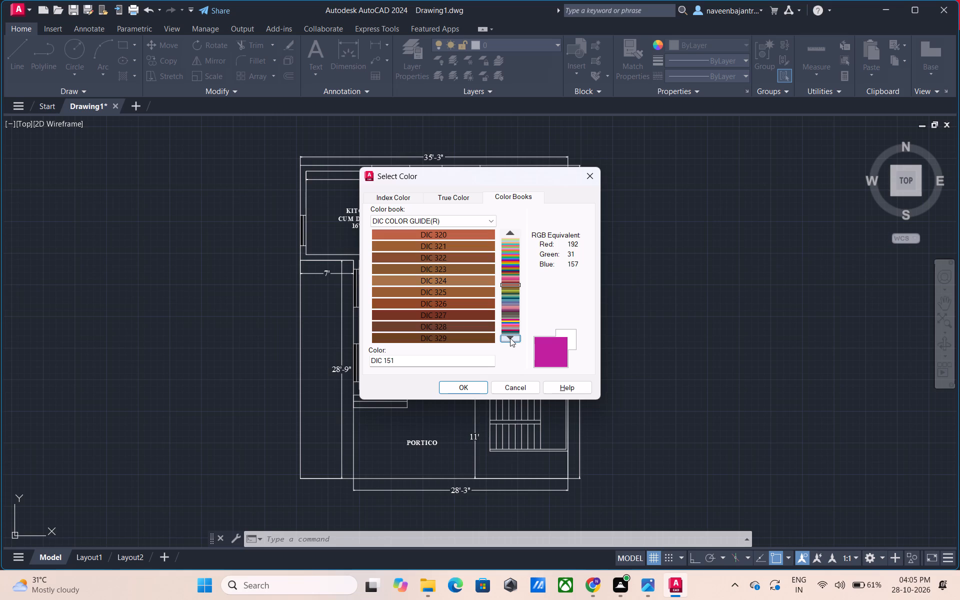
{"action": "left_click", "coordinate": [510, 338]}
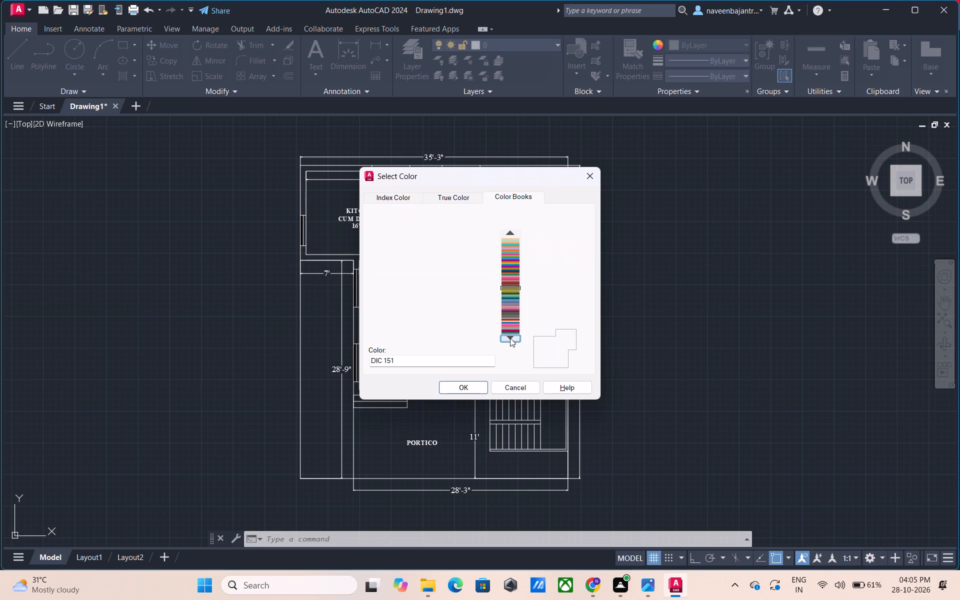
{"action": "left_click", "coordinate": [510, 338]}
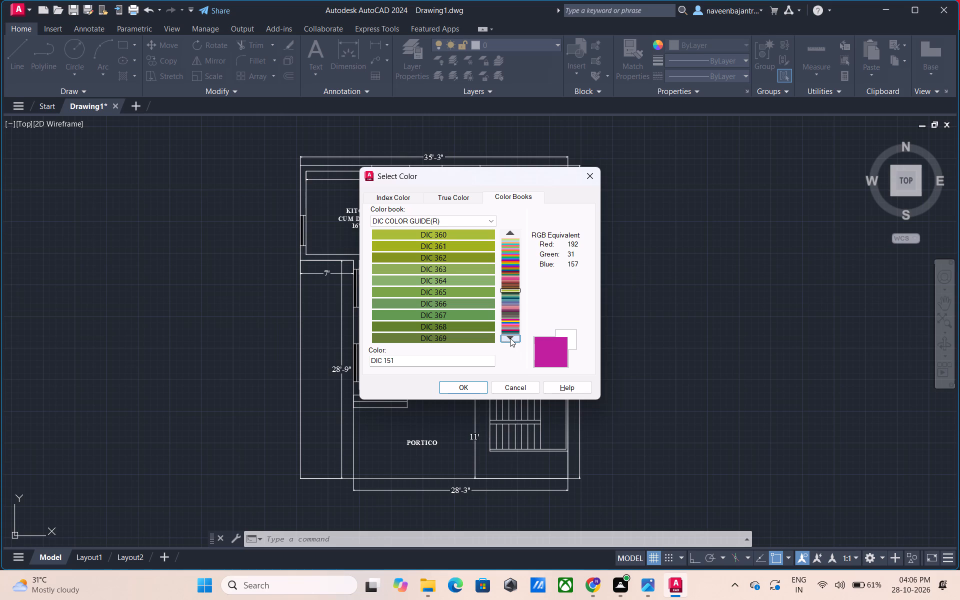
{"action": "left_click", "coordinate": [510, 338]}
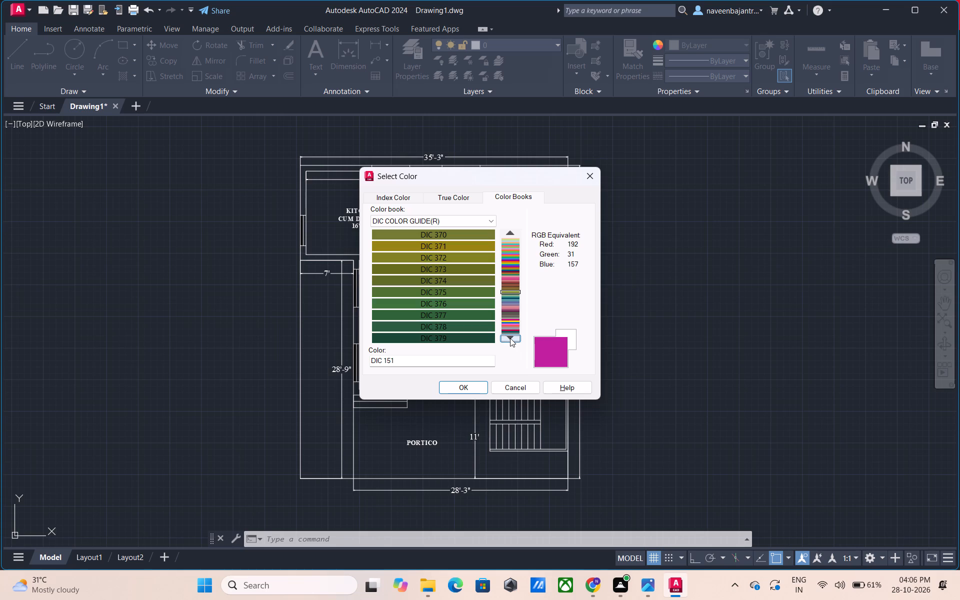
{"action": "left_click", "coordinate": [510, 338]}
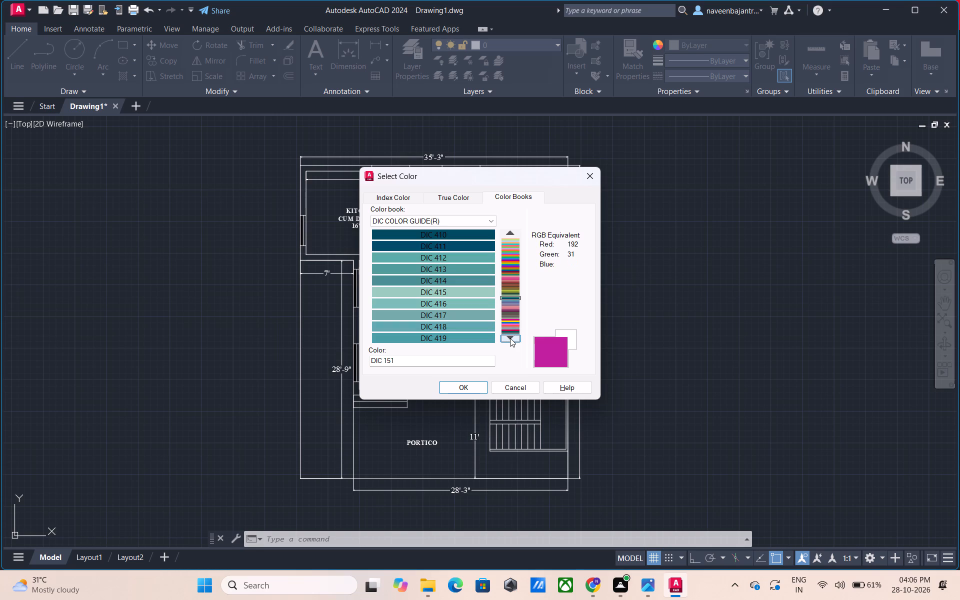
{"action": "left_click", "coordinate": [510, 338]}
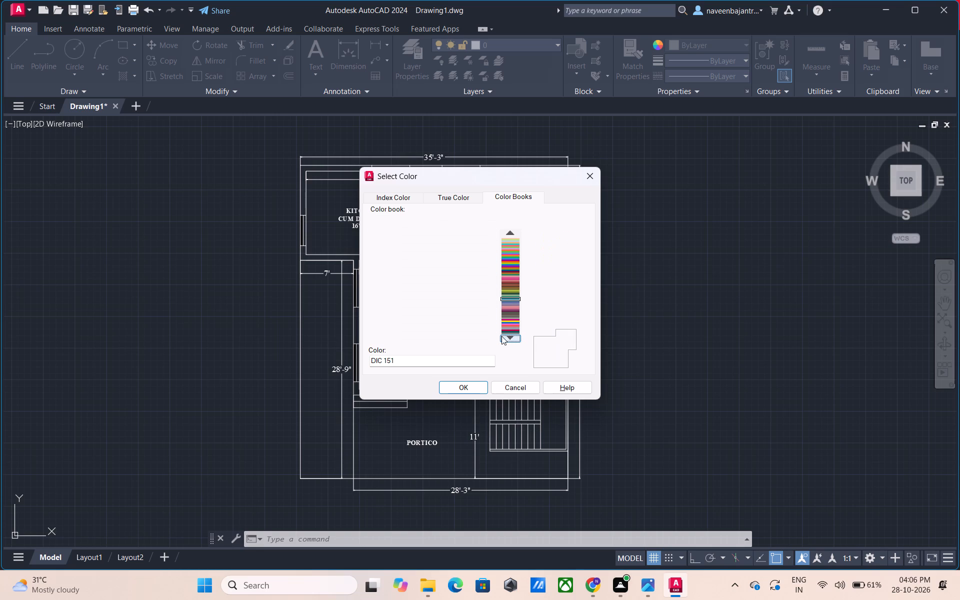
{"action": "left_click", "coordinate": [514, 341]}
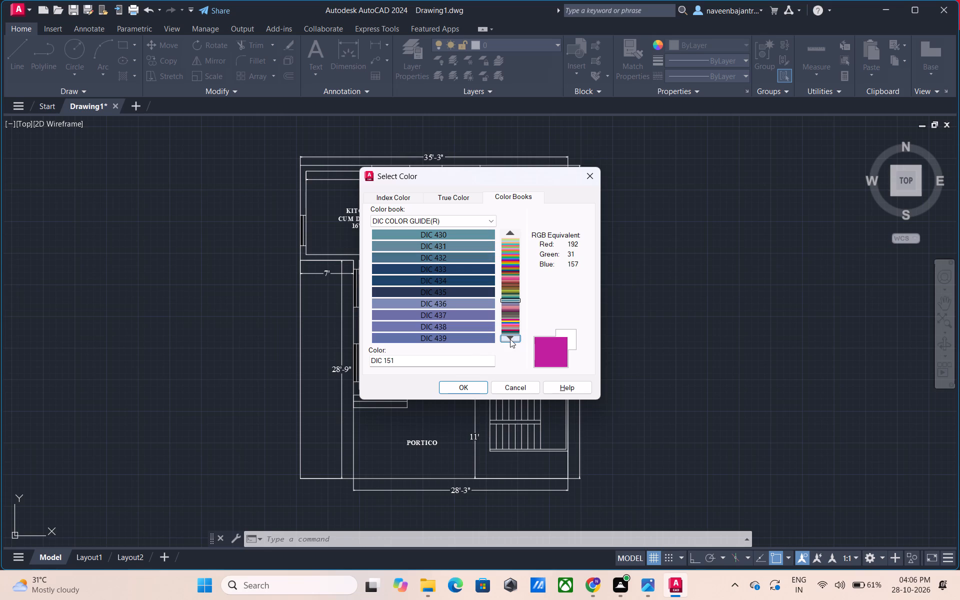
{"action": "left_click", "coordinate": [510, 339]}
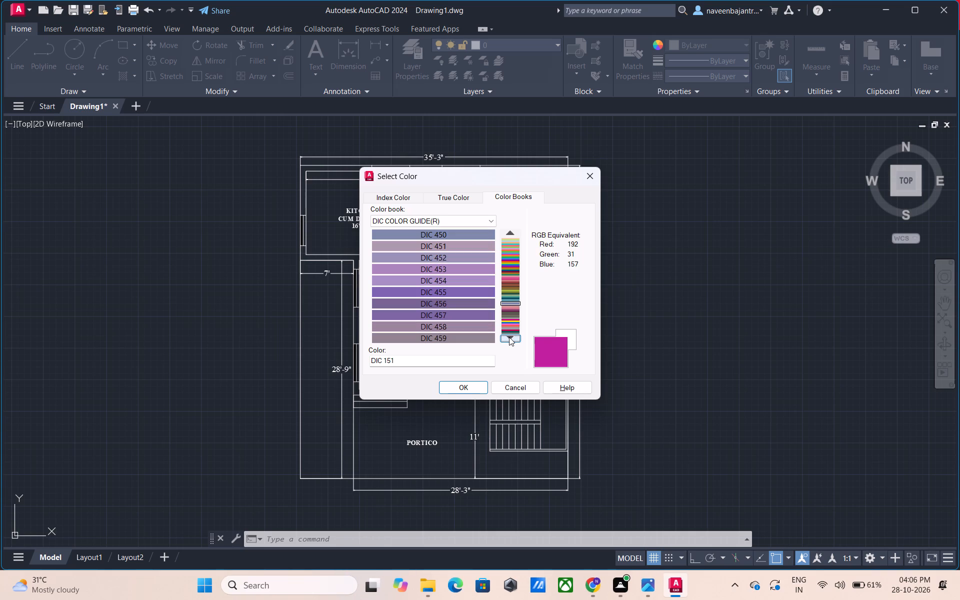
{"action": "left_click", "coordinate": [509, 337]}
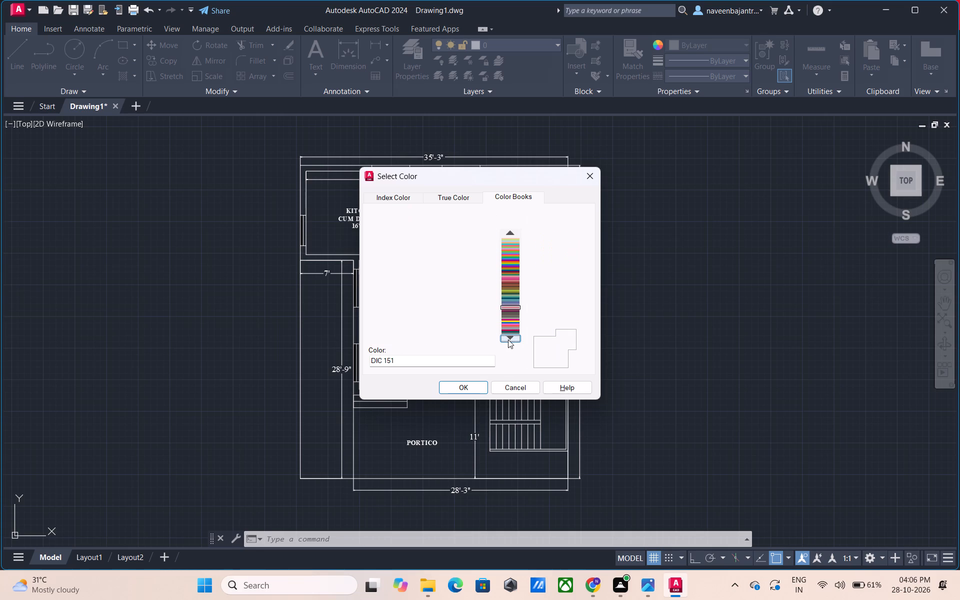
{"action": "left_click", "coordinate": [508, 339]}
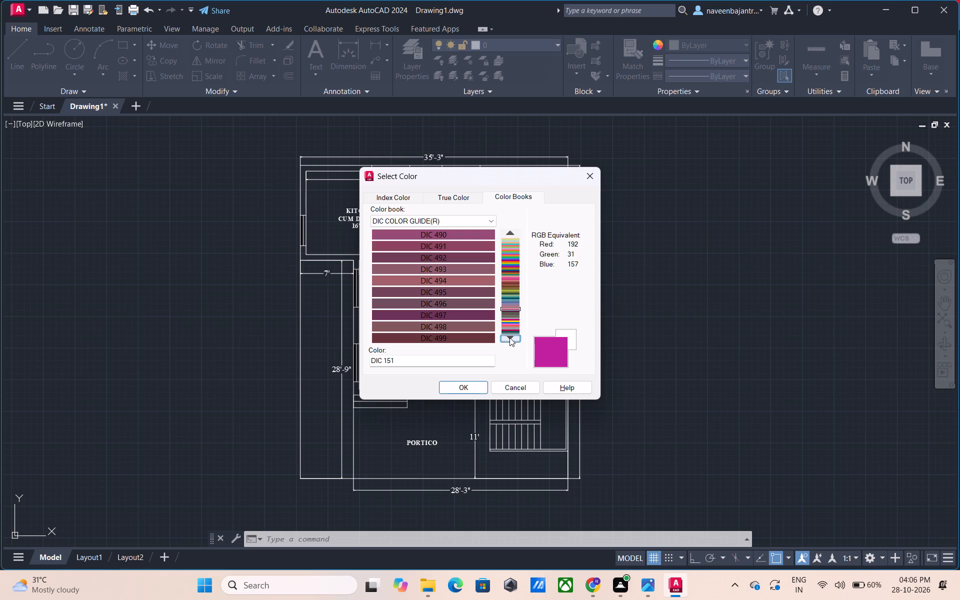
Browse the DIC COLOR GUIDE(R) swatches from DIC 500 to DIC 633 for a suitable object color.
{"action": "left_click", "coordinate": [509, 337]}
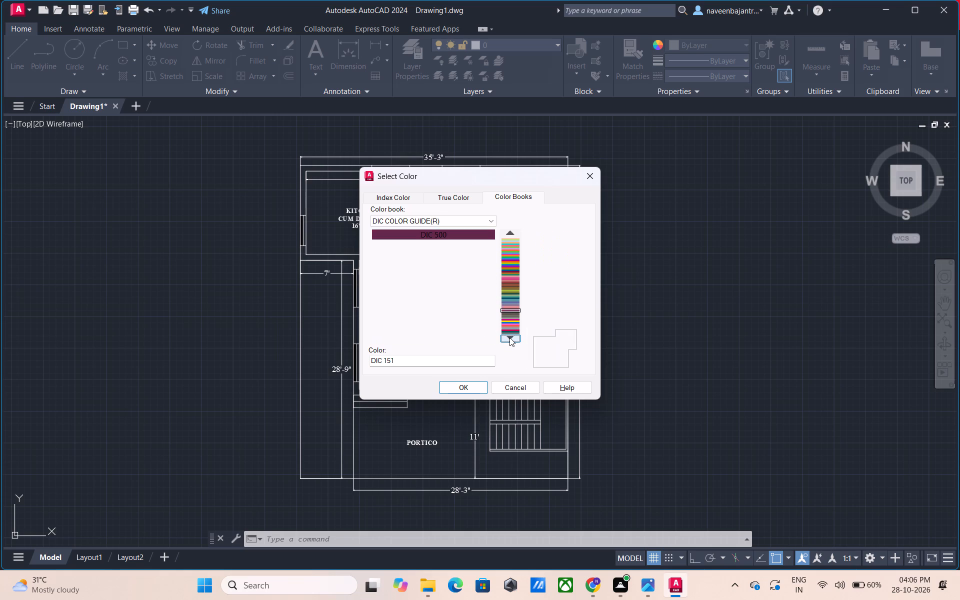
{"action": "left_click", "coordinate": [509, 337]}
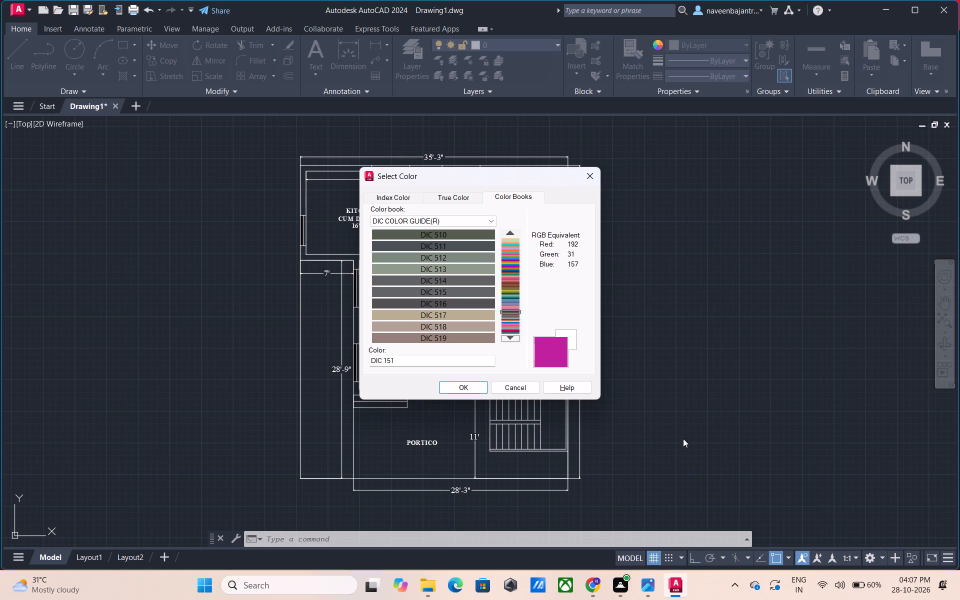
{"action": "left_click", "coordinate": [508, 339]}
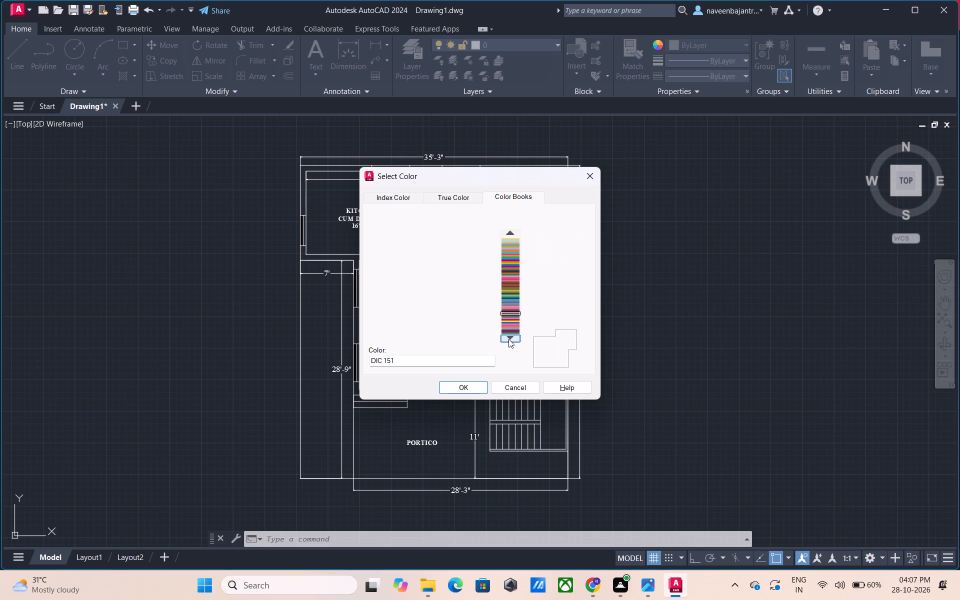
{"action": "right_click", "coordinate": [508, 339]}
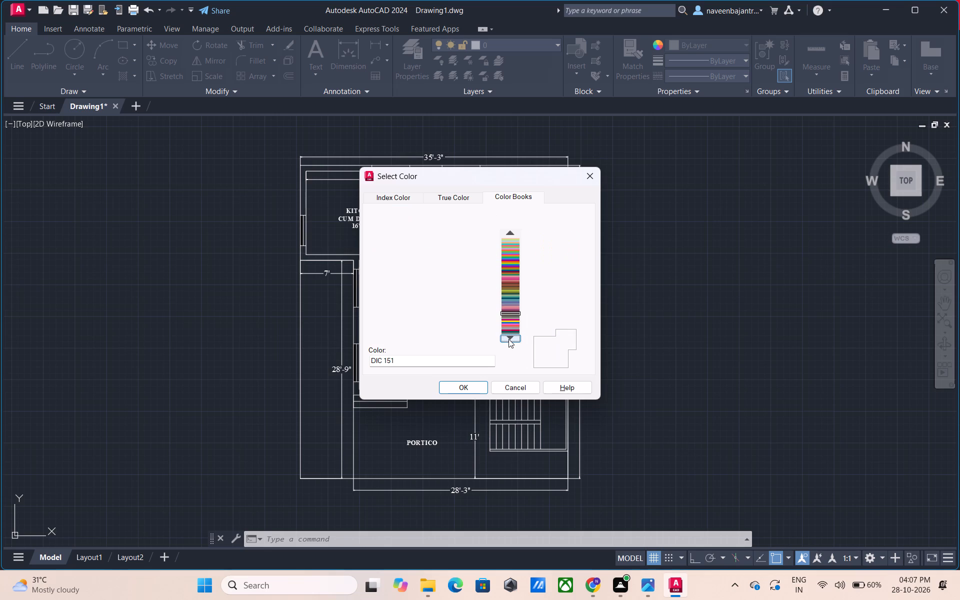
{"action": "left_click", "coordinate": [508, 339]}
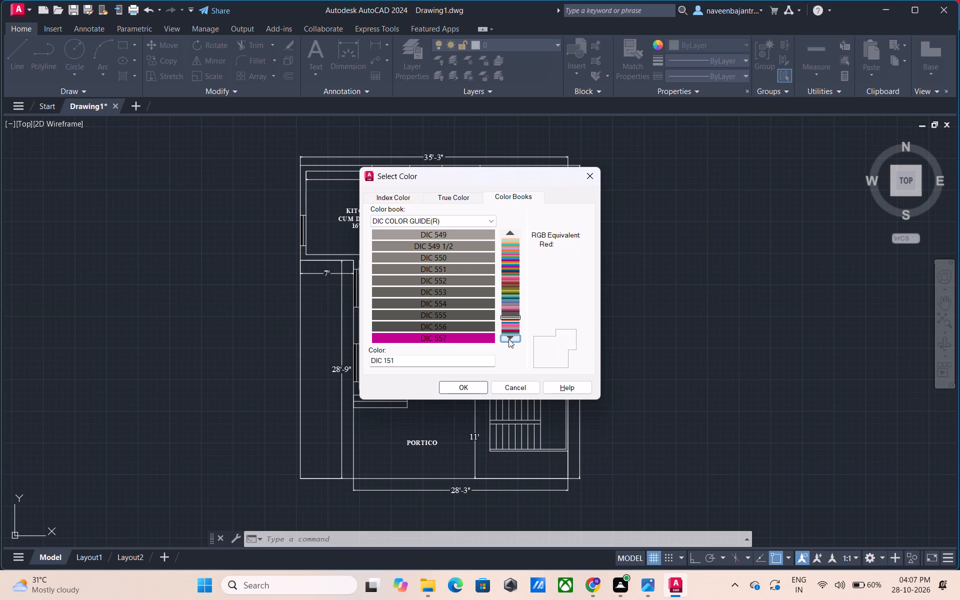
{"action": "left_click", "coordinate": [508, 339]}
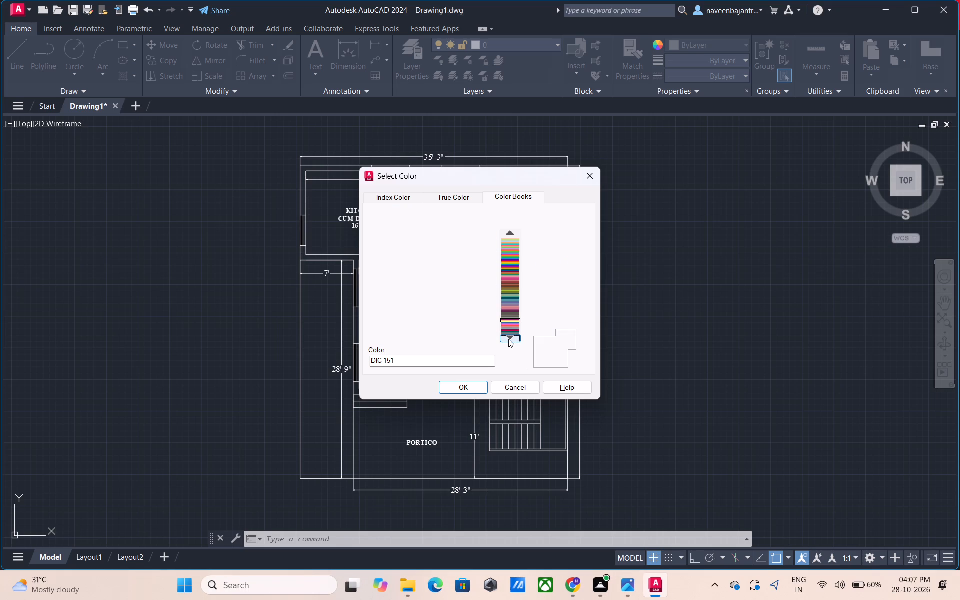
{"action": "left_click", "coordinate": [508, 339]}
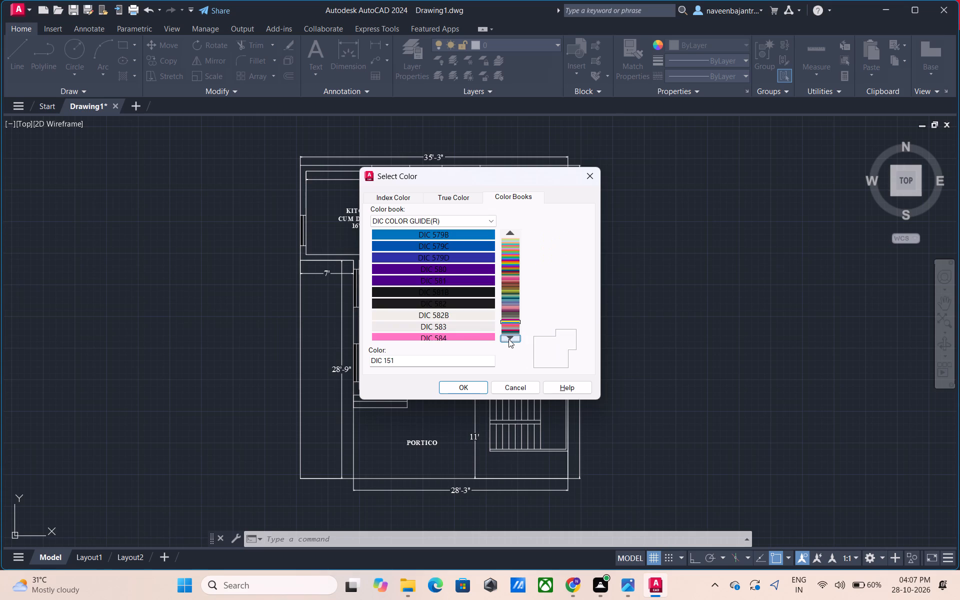
{"action": "left_click", "coordinate": [508, 339]}
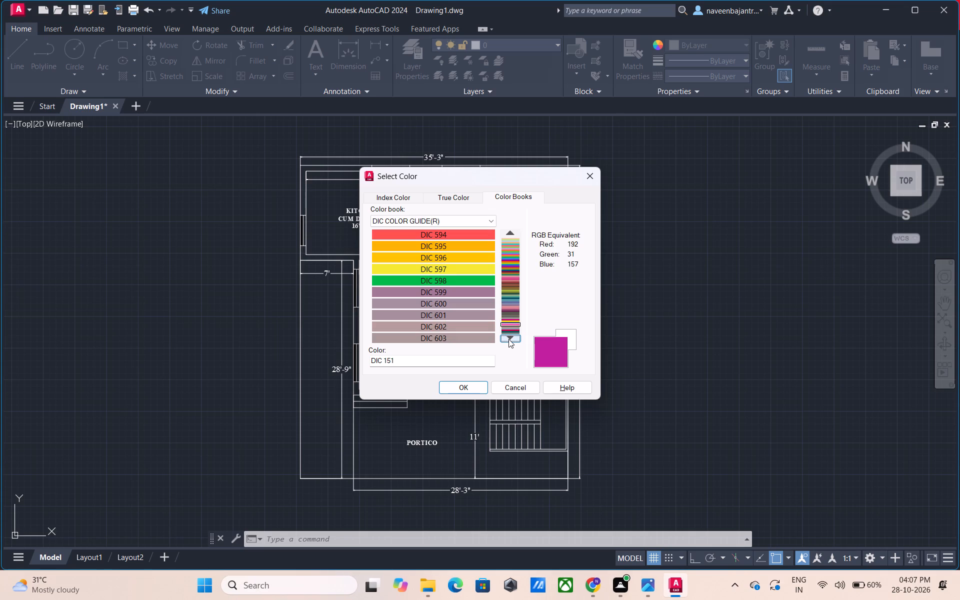
{"action": "left_click", "coordinate": [508, 339]}
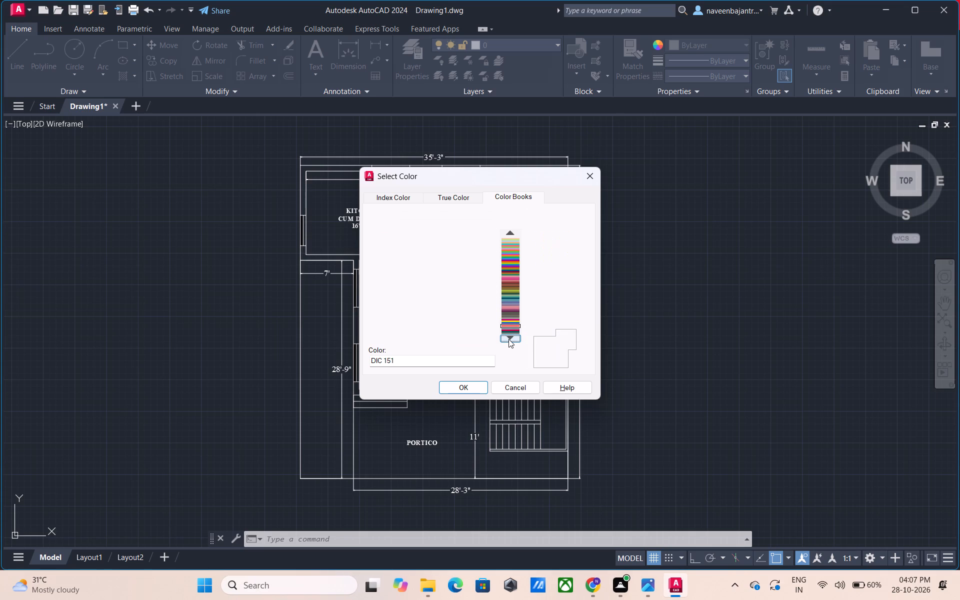
{"action": "left_click", "coordinate": [508, 339]}
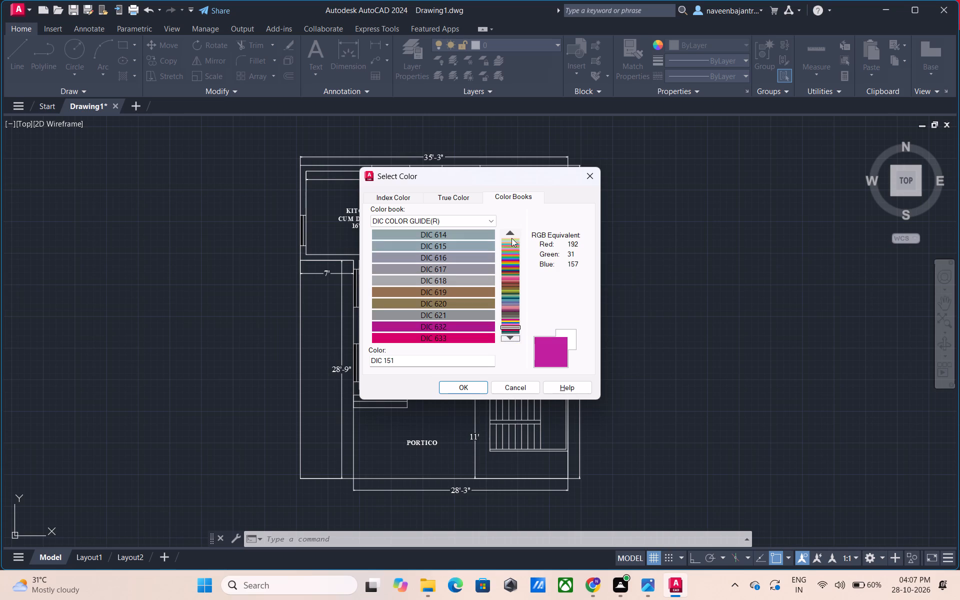
Look back through the DIC COLOR GUIDE(R) swatches from DIC 633 to DIC 510 for a suitable object color.
{"action": "left_click", "coordinate": [511, 232]}
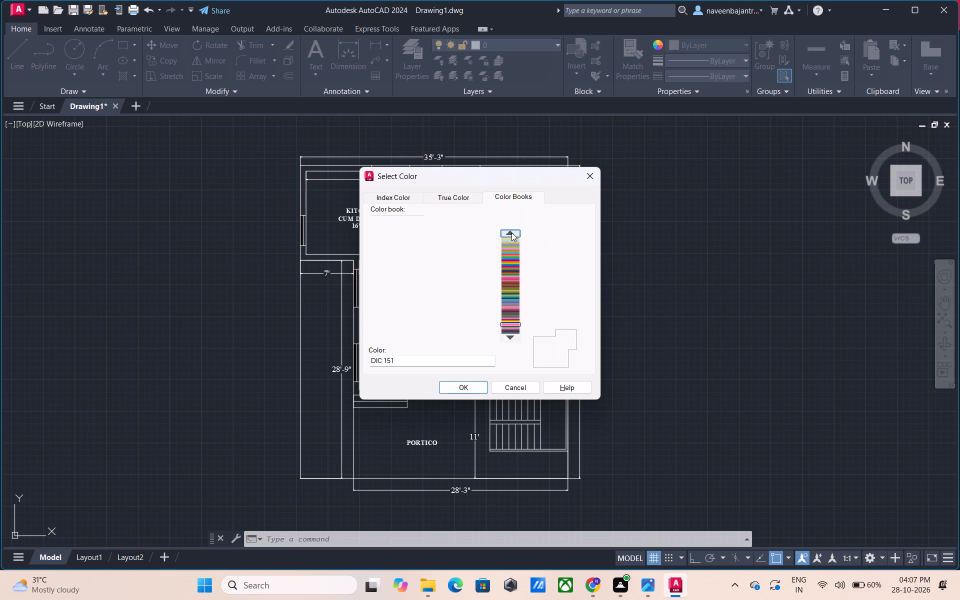
{"action": "left_click", "coordinate": [511, 232]}
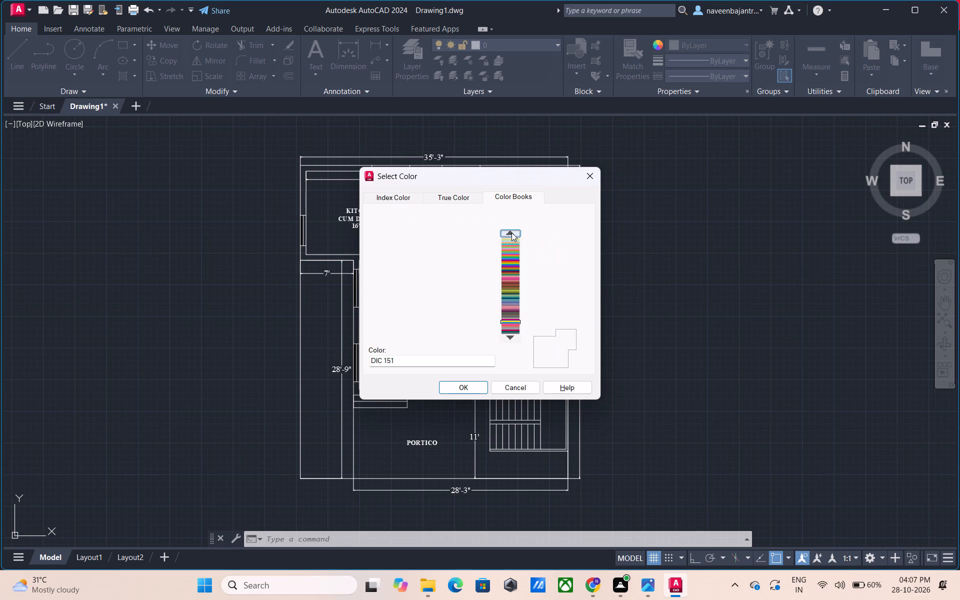
{"action": "left_click", "coordinate": [511, 232]}
{"action": "left_click", "coordinate": [511, 232]}
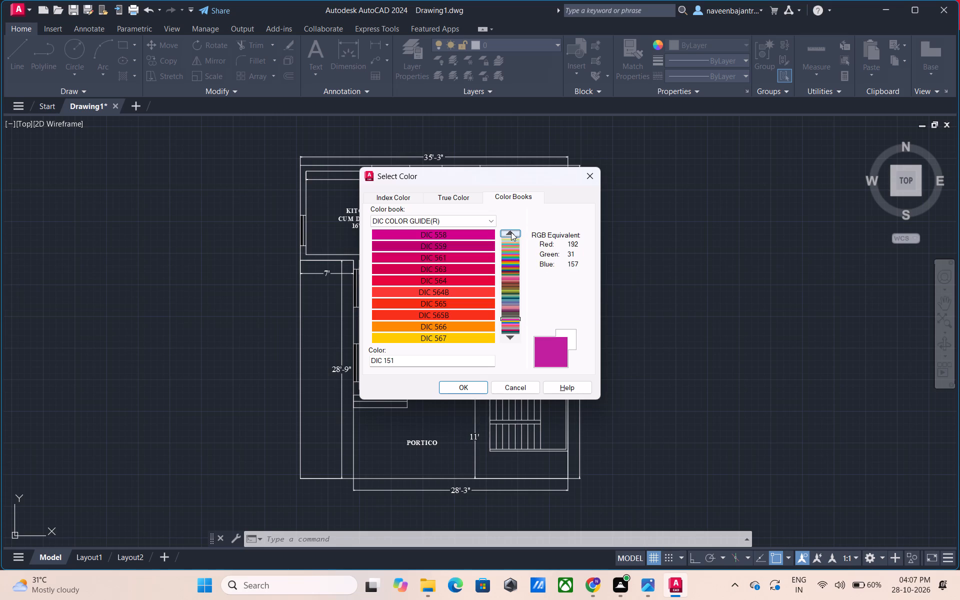
{"action": "left_click", "coordinate": [508, 231]}
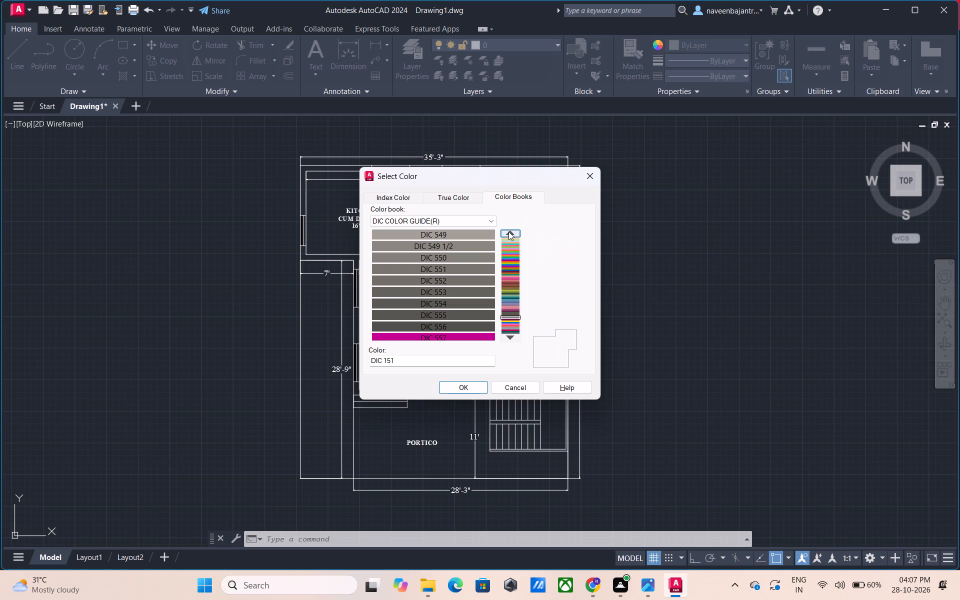
{"action": "left_click", "coordinate": [508, 231]}
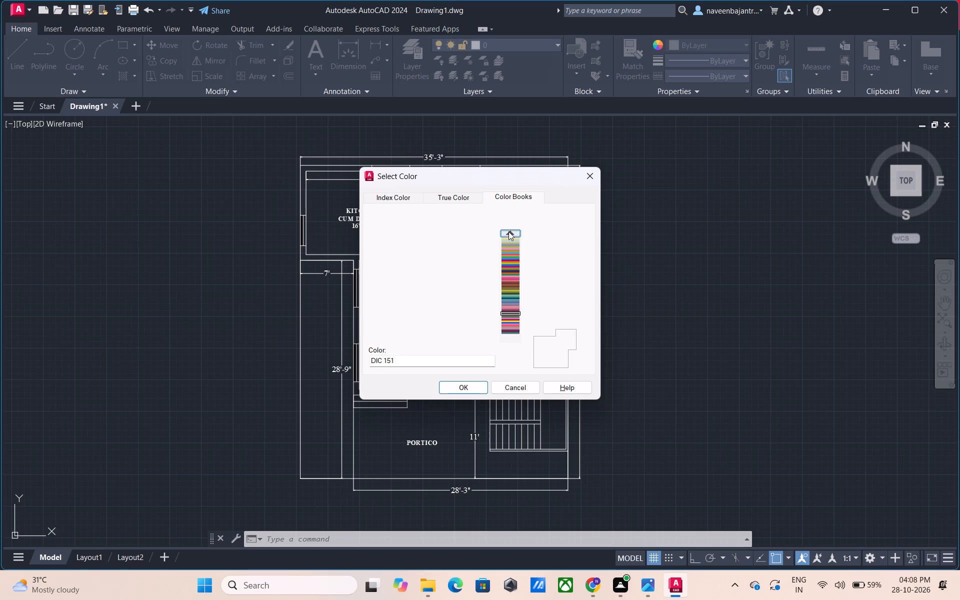
{"action": "left_click", "coordinate": [508, 231]}
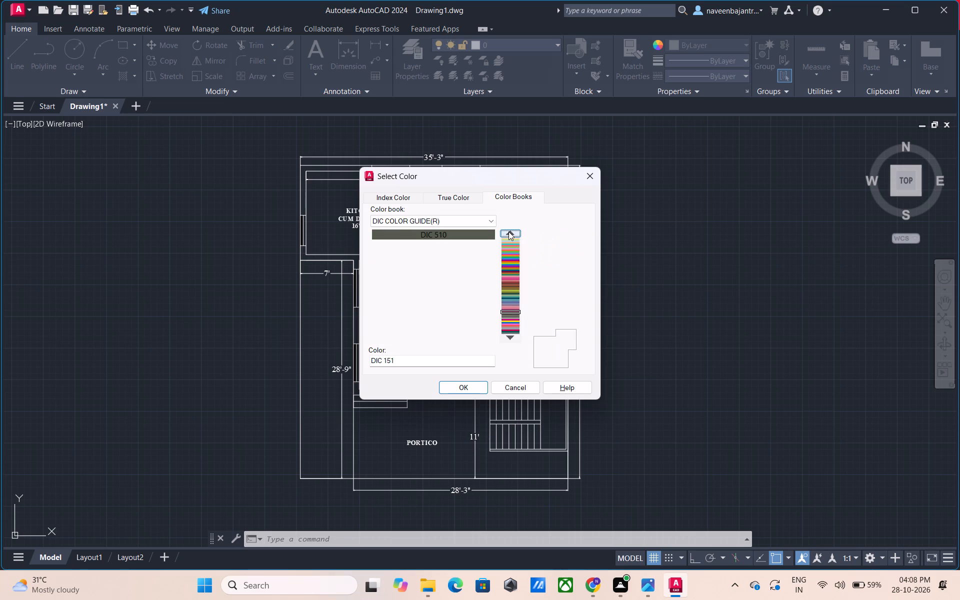
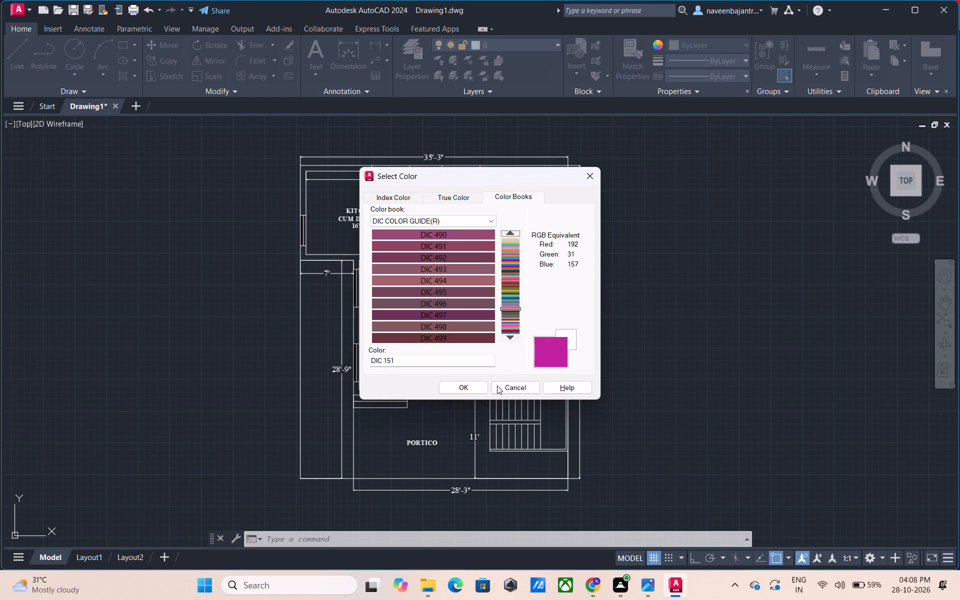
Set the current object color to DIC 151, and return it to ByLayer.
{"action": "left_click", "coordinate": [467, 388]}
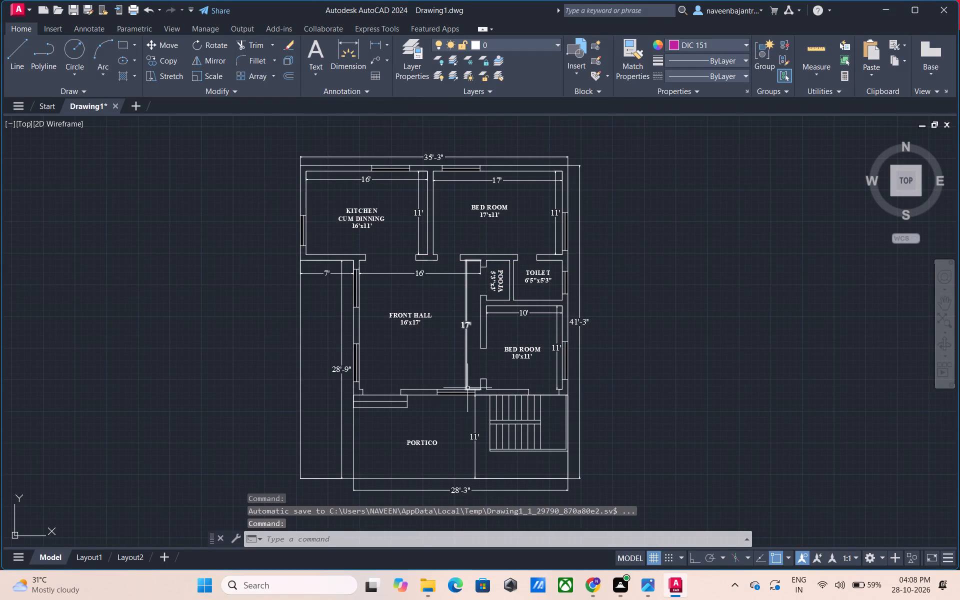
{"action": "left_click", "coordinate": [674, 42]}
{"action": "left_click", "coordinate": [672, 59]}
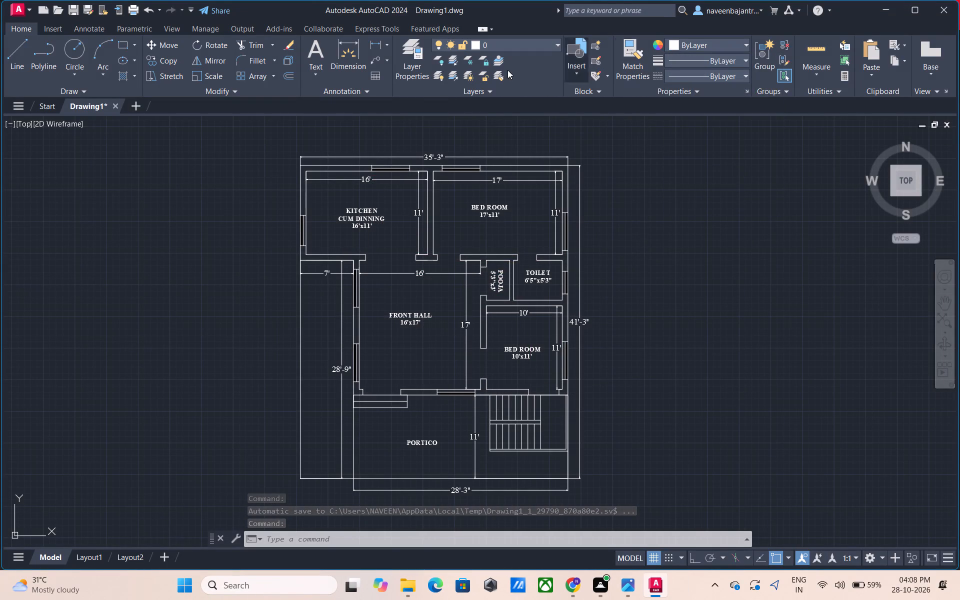
Draw a rectangular border about 39'-2" by 46'-4 1/2" around the whole floor plan and its outer dimensions.
{"action": "left_click", "coordinate": [121, 43]}
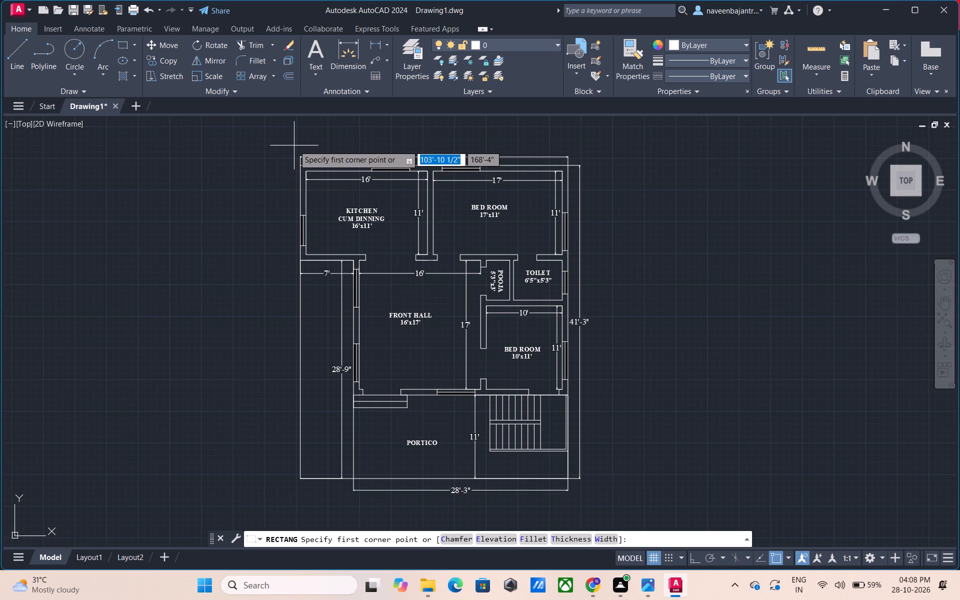
{"action": "left_click", "coordinate": [294, 145]}
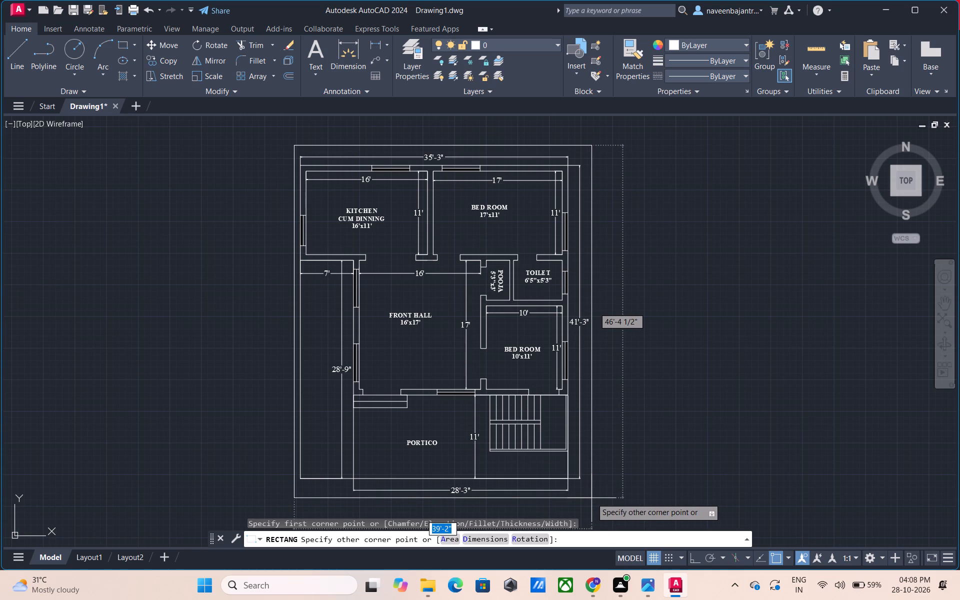
{"action": "left_click", "coordinate": [591, 498]}
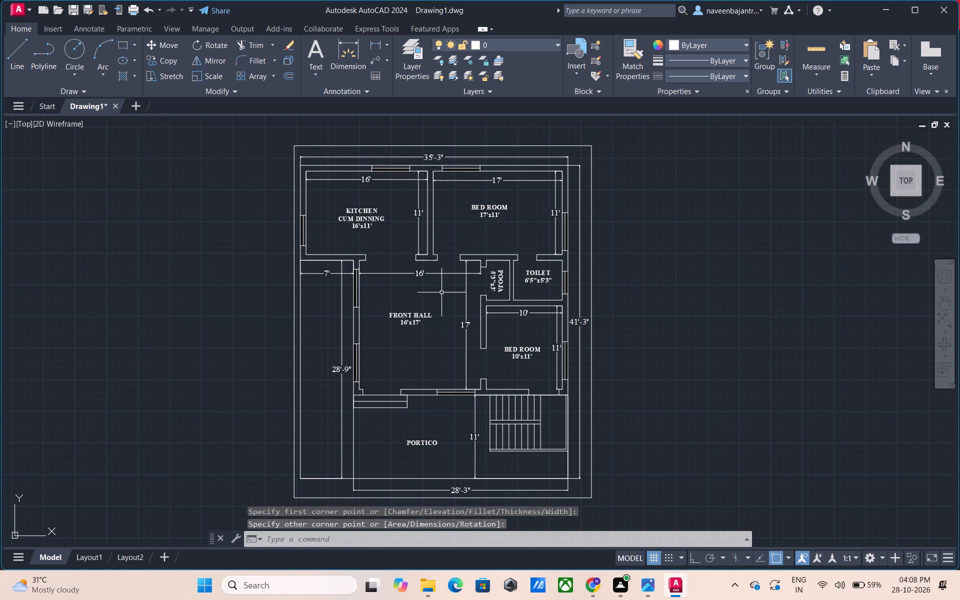
Start saving a copy of the drawing in DWG format and go to the ddddd folder on the Desktop.
{"action": "scroll", "coordinate": [441, 313], "scroll_direction": "down", "scroll_amount": 1}
{"action": "middle_click_drag", "start_coordinate": [441, 313], "coordinate": [454, 291]}
{"action": "left_click", "coordinate": [22, 12]}
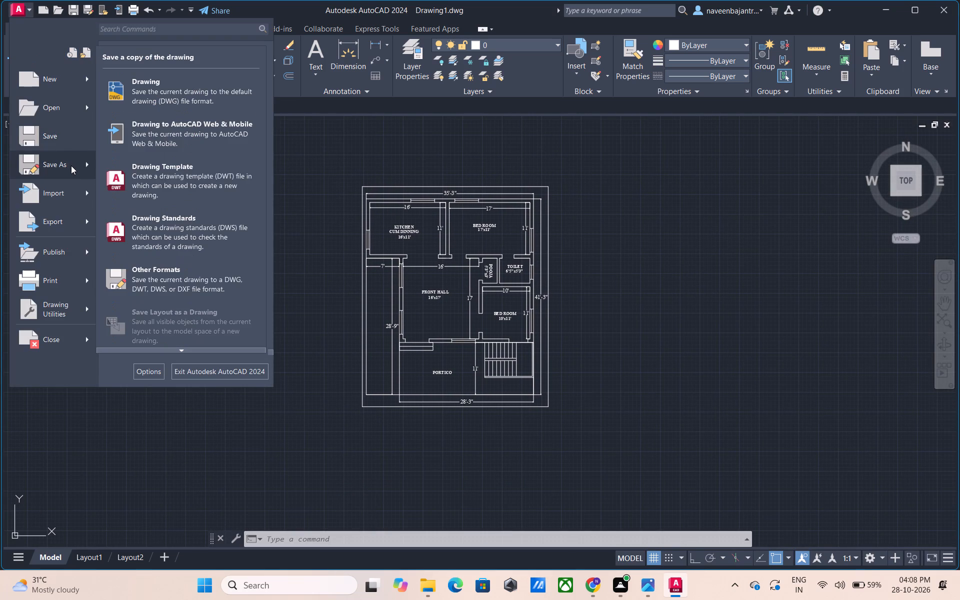
{"action": "left_click", "coordinate": [192, 99]}
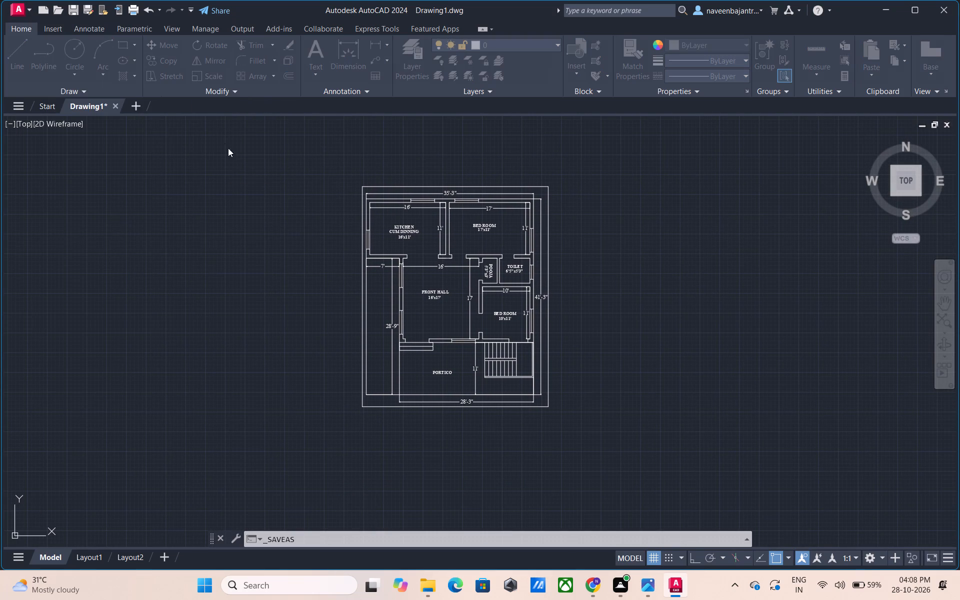
{"action": "left_click", "coordinate": [293, 257]}
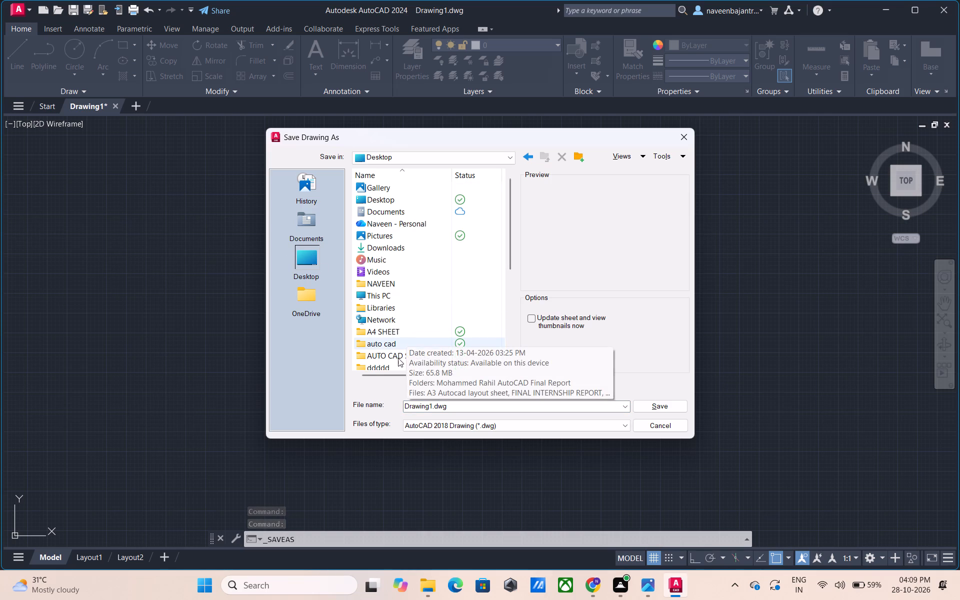
{"action": "double_click", "coordinate": [391, 364]}
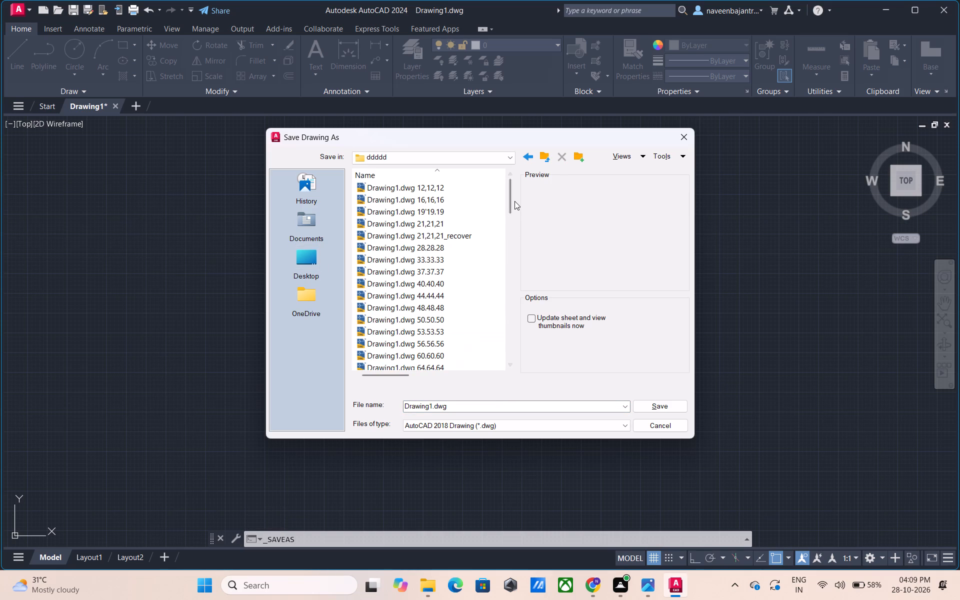
Look through the numbered drawing files in the ddddd folder to determine the next number for the file name.
{"action": "left_click_drag", "start_coordinate": [512, 198], "coordinate": [512, 203]}
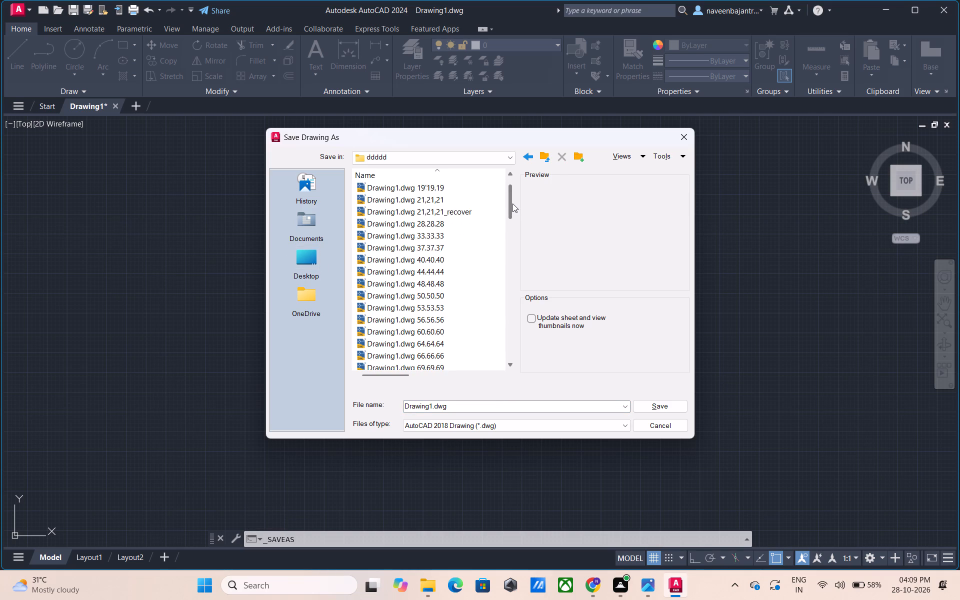
{"action": "left_click_drag", "start_coordinate": [512, 203], "coordinate": [514, 214]}
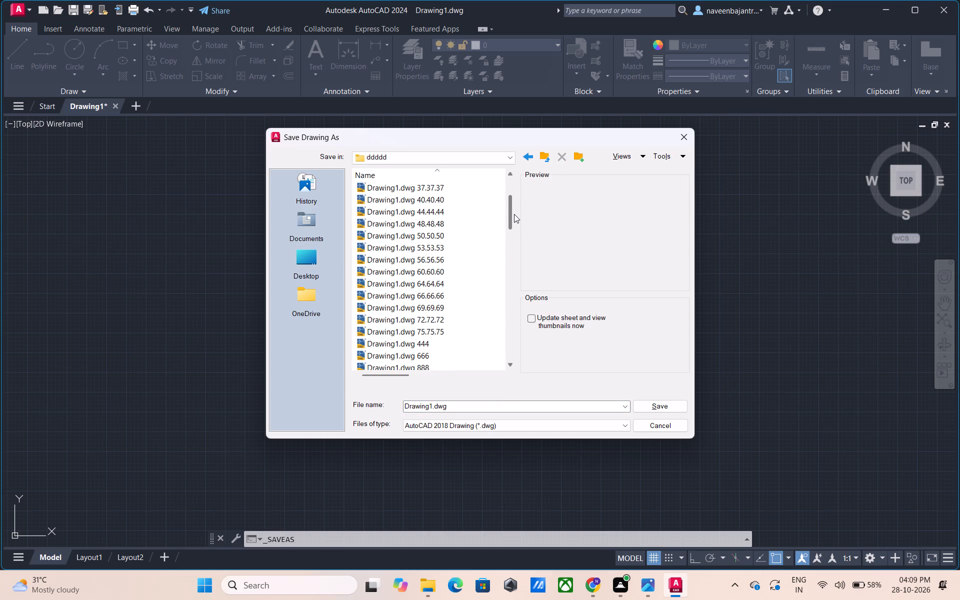
{"action": "left_click_drag", "start_coordinate": [514, 214], "coordinate": [516, 221]}
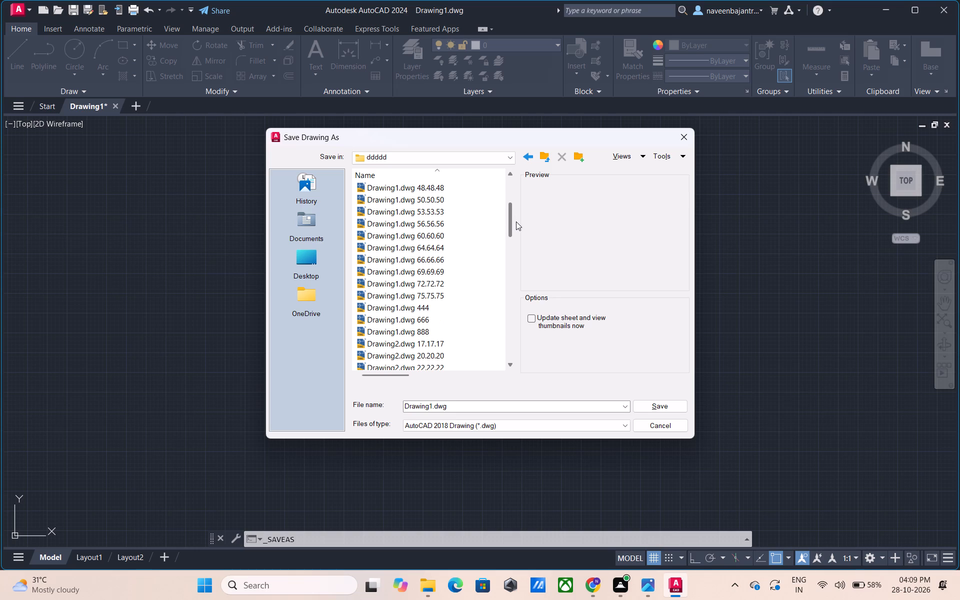
{"action": "left_click_drag", "start_coordinate": [516, 221], "coordinate": [517, 231]}
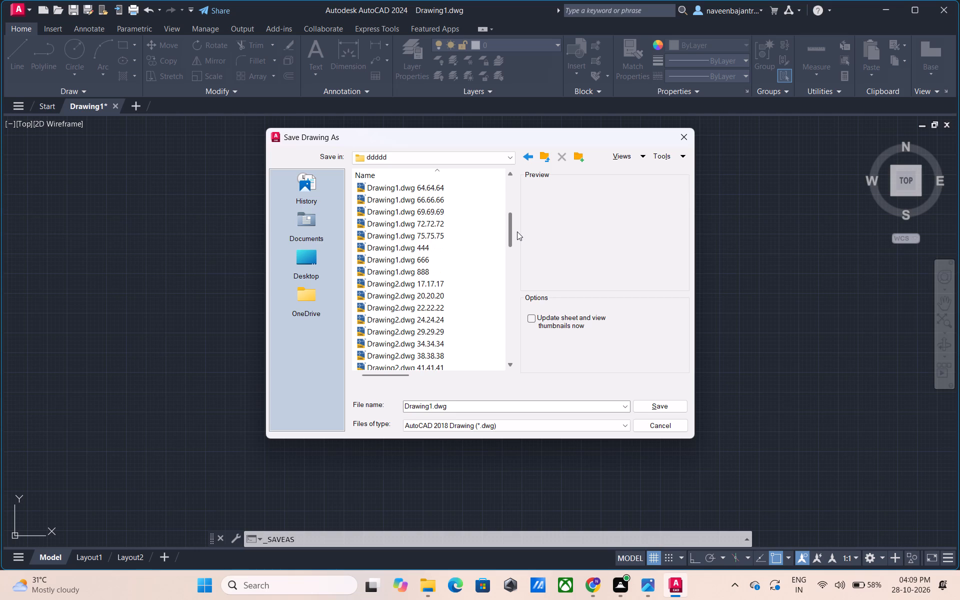
{"action": "left_click_drag", "start_coordinate": [517, 231], "coordinate": [517, 240]}
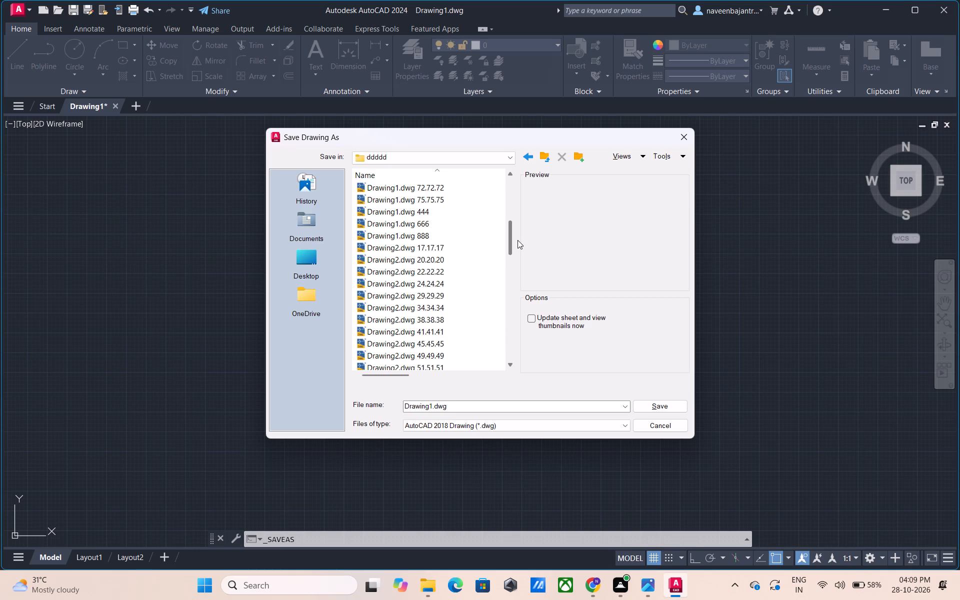
{"action": "left_click_drag", "start_coordinate": [517, 240], "coordinate": [517, 248]}
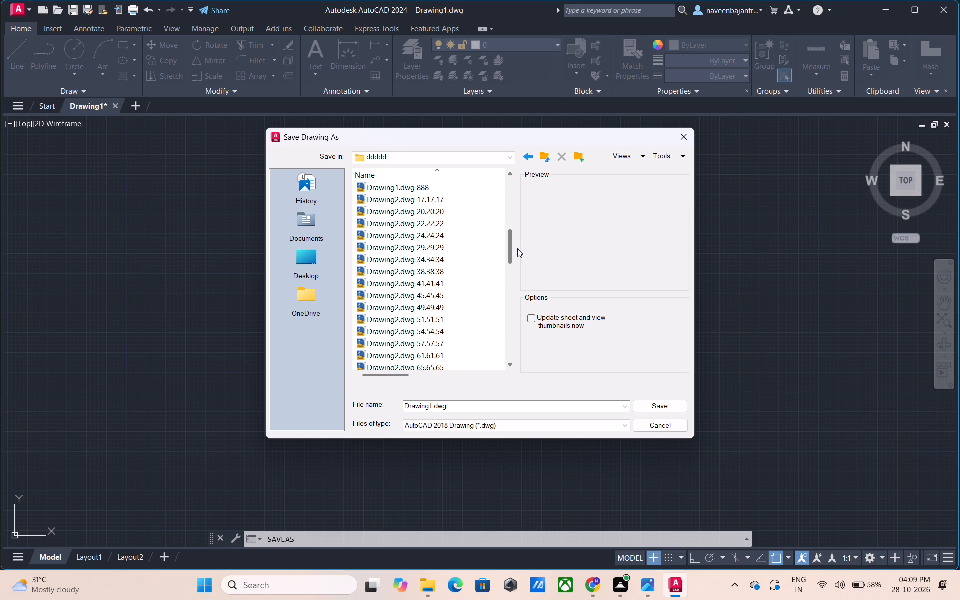
{"action": "left_click_drag", "start_coordinate": [517, 248], "coordinate": [518, 255]}
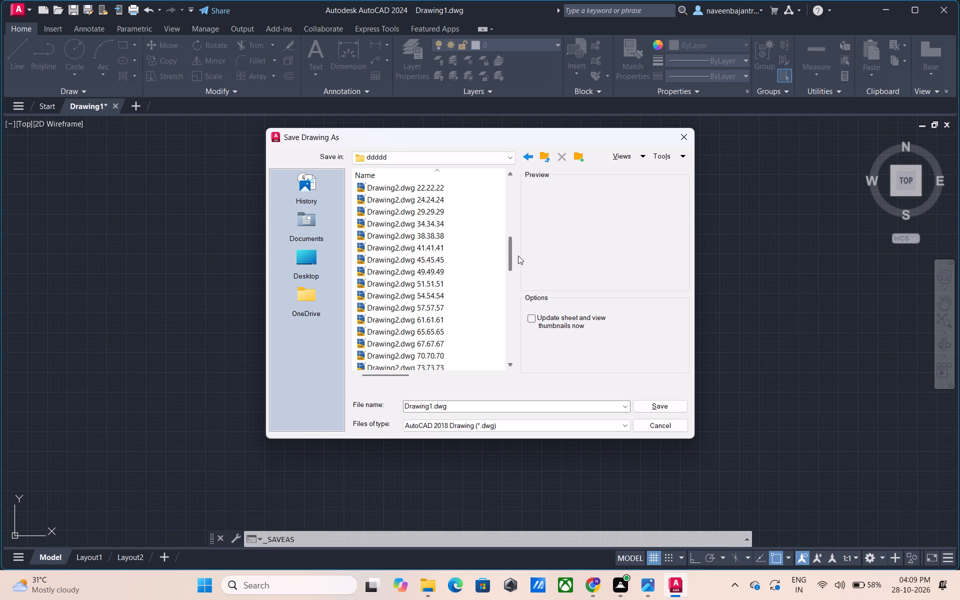
{"action": "left_click_drag", "start_coordinate": [518, 255], "coordinate": [518, 259]}
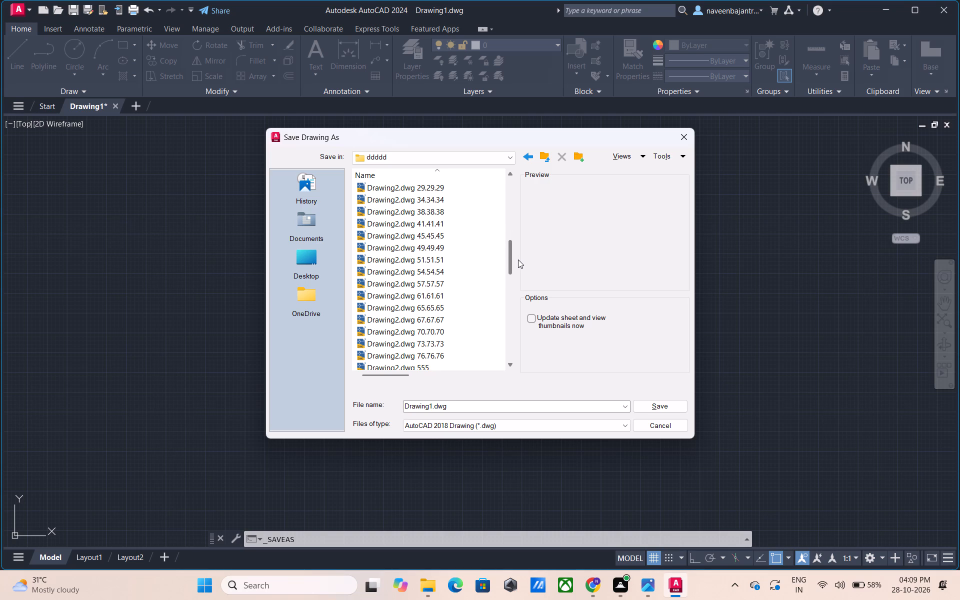
{"action": "left_click_drag", "start_coordinate": [518, 259], "coordinate": [518, 270]}
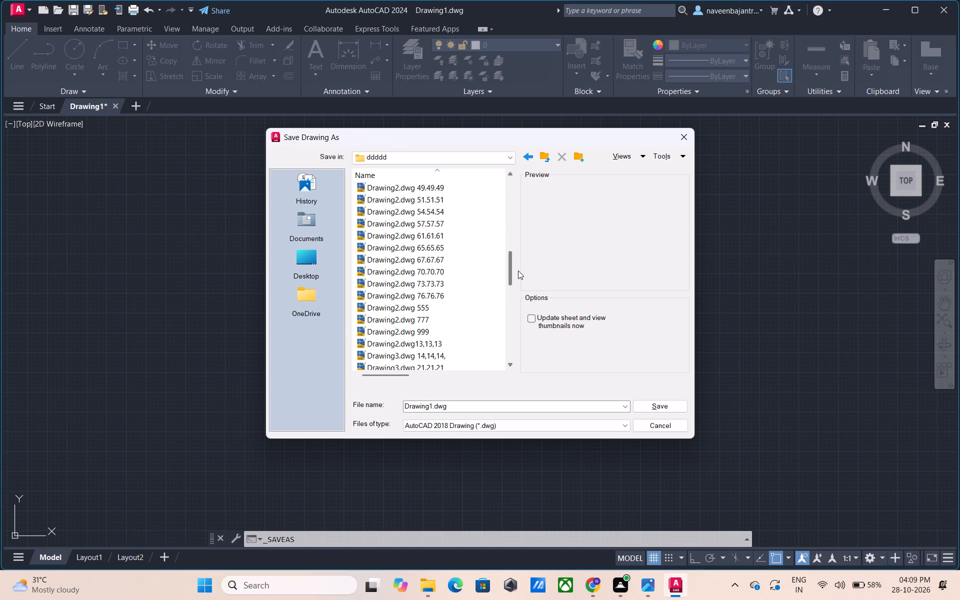
{"action": "left_click_drag", "start_coordinate": [518, 270], "coordinate": [519, 283]}
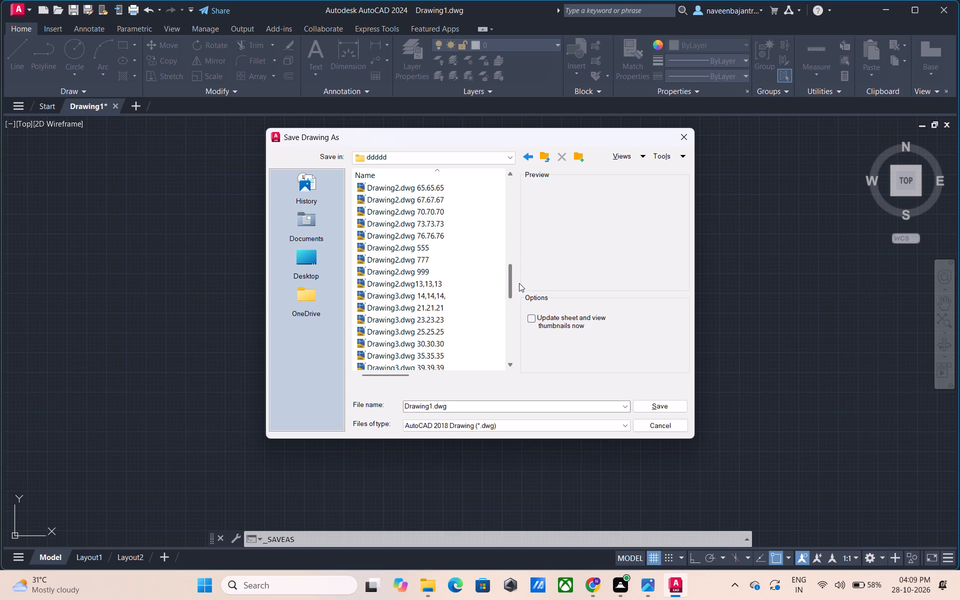
{"action": "left_click_drag", "start_coordinate": [519, 283], "coordinate": [519, 286]}
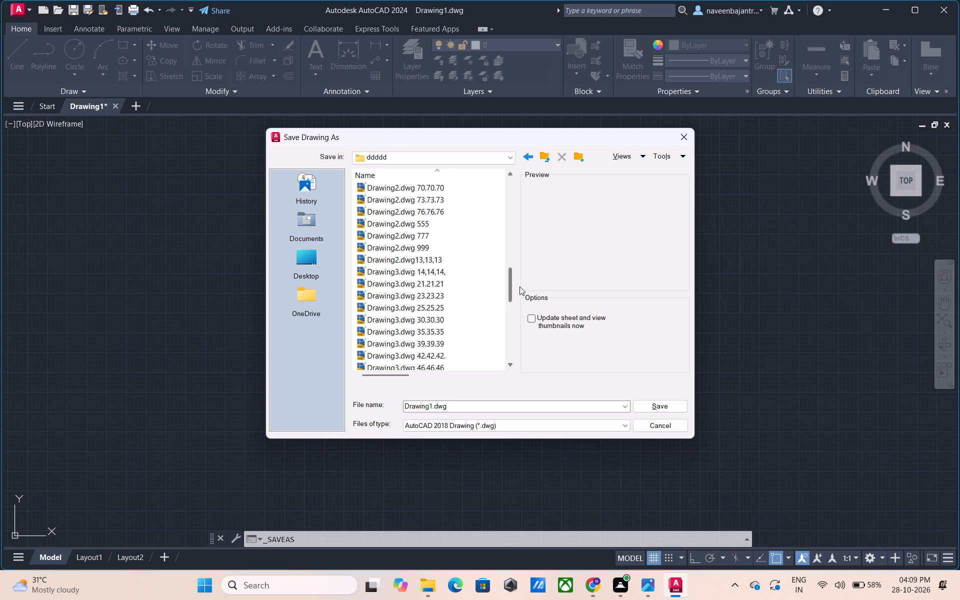
{"action": "left_click_drag", "start_coordinate": [519, 286], "coordinate": [520, 294]}
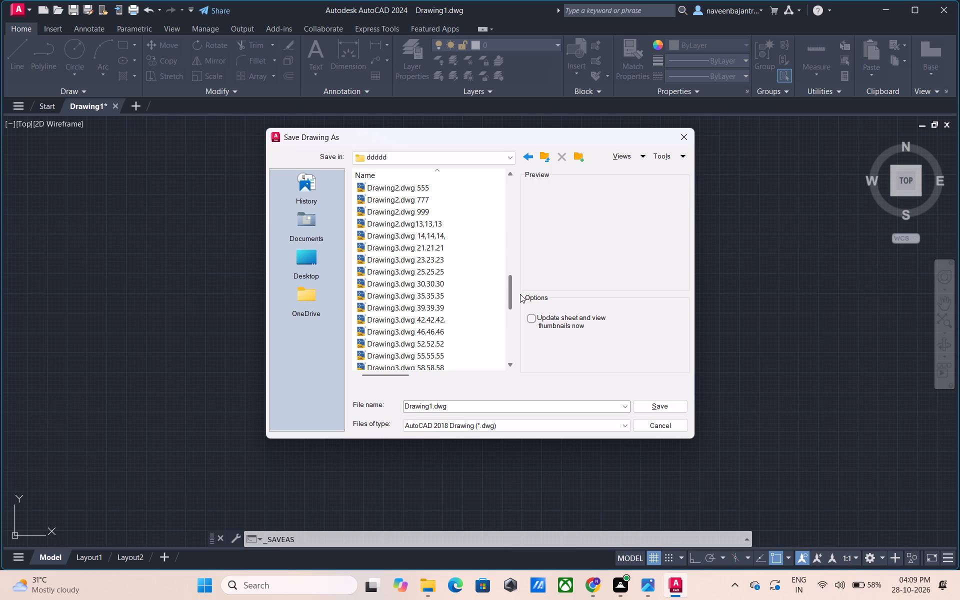
{"action": "left_click_drag", "start_coordinate": [520, 294], "coordinate": [520, 306]}
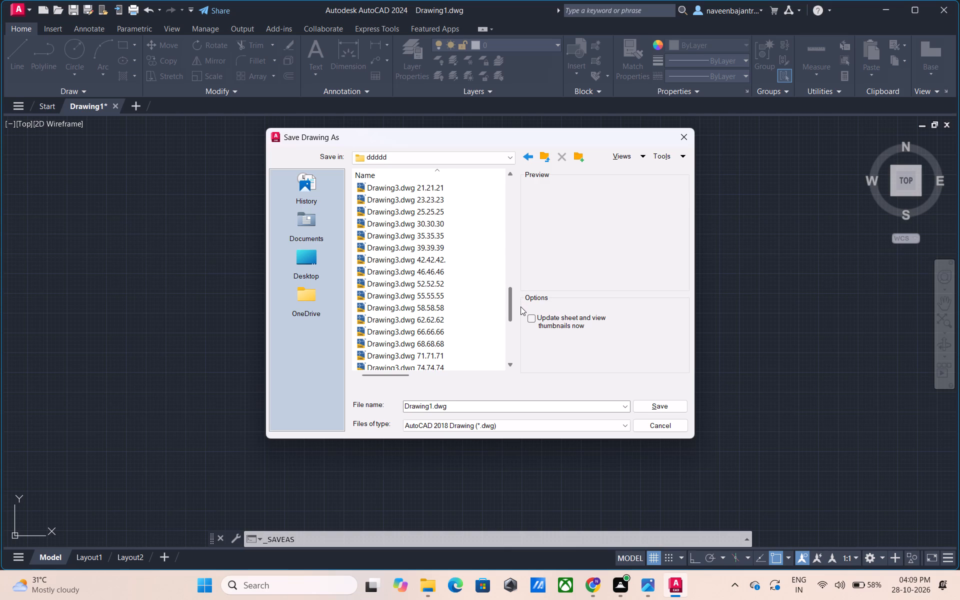
{"action": "left_click_drag", "start_coordinate": [520, 306], "coordinate": [520, 309]}
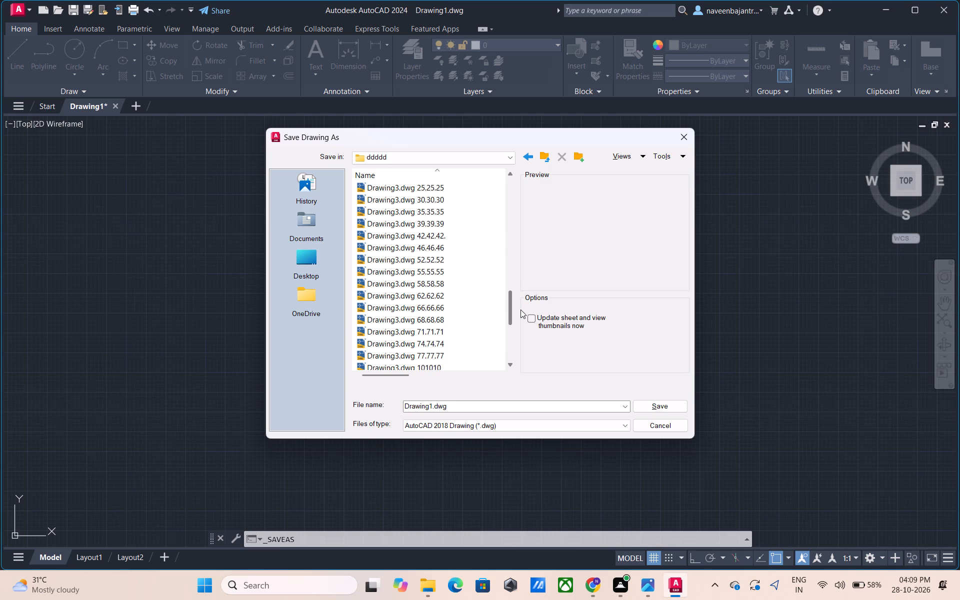
{"action": "left_click_drag", "start_coordinate": [520, 309], "coordinate": [519, 324]}
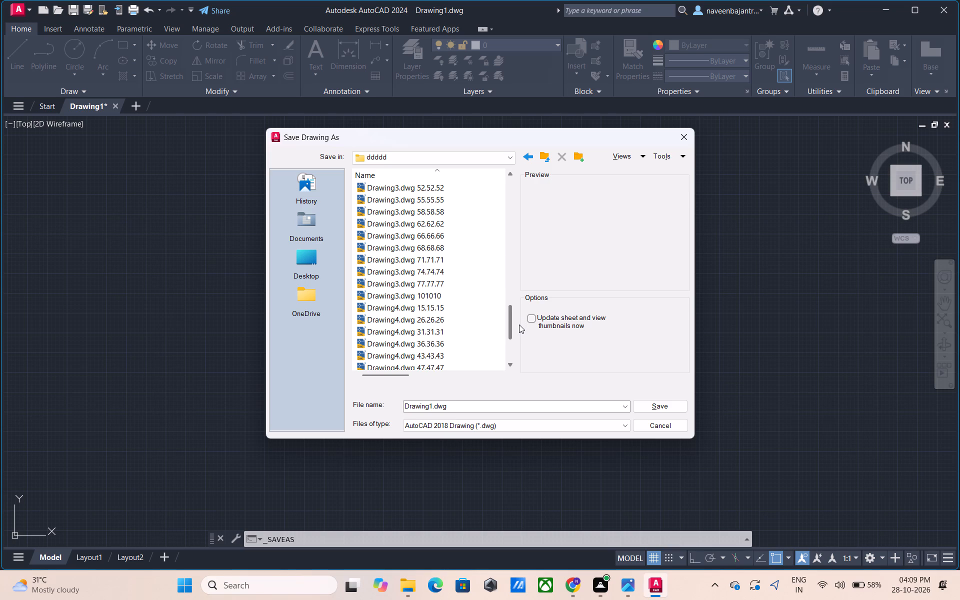
{"action": "left_click_drag", "start_coordinate": [519, 324], "coordinate": [518, 331]}
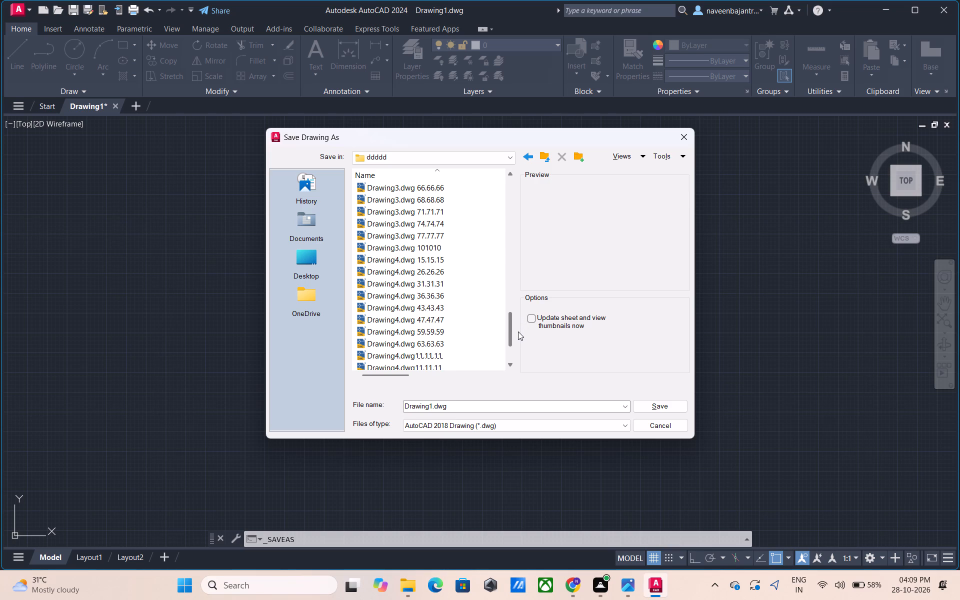
{"action": "left_click_drag", "start_coordinate": [518, 331], "coordinate": [516, 338]}
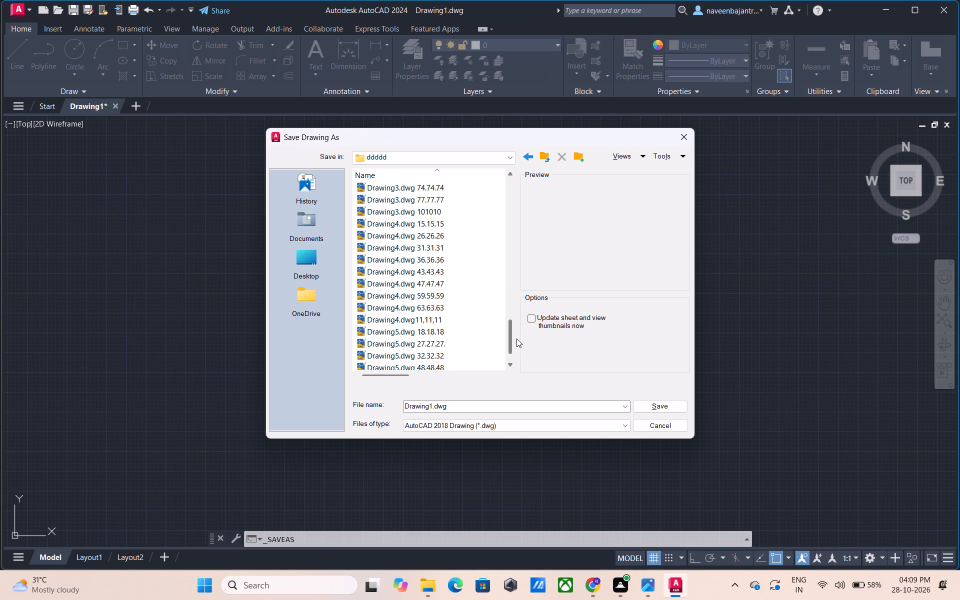
{"action": "left_click_drag", "start_coordinate": [516, 338], "coordinate": [515, 353]}
Save the floor plan in the ddddd folder as Drawing1.dwg 78.78.78 in AutoCAD 2018 Drawing format.
{"action": "left_click", "coordinate": [463, 410]}
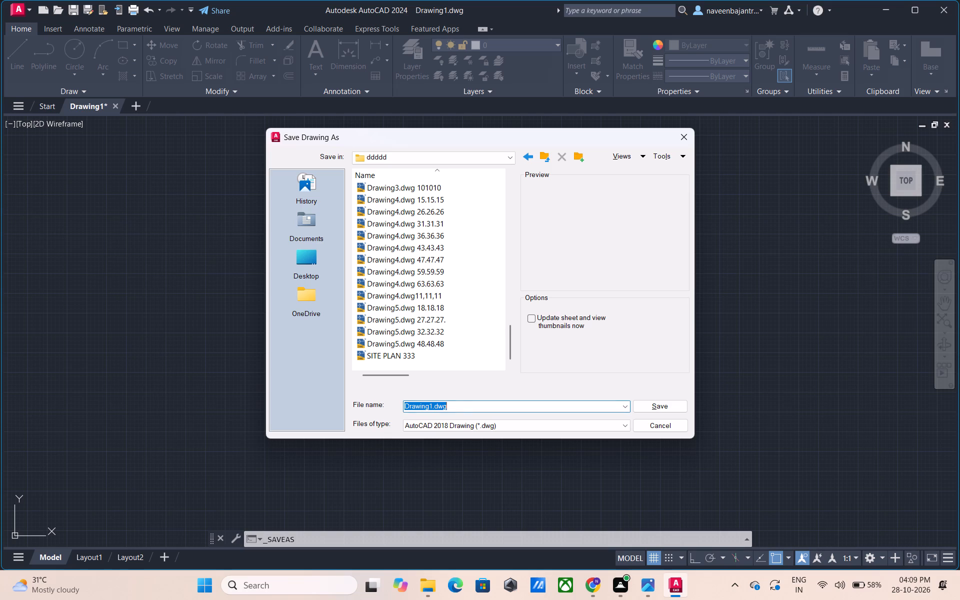
{"action": "left_click", "coordinate": [463, 406]}
{"action": "key", "text": "space"}
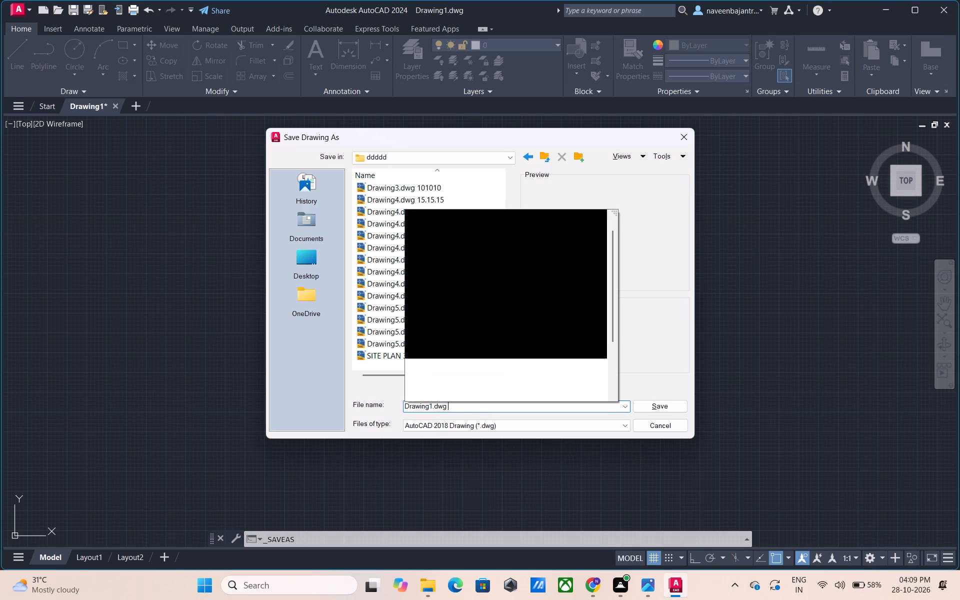
{"action": "type", "text": "78.78.78"}
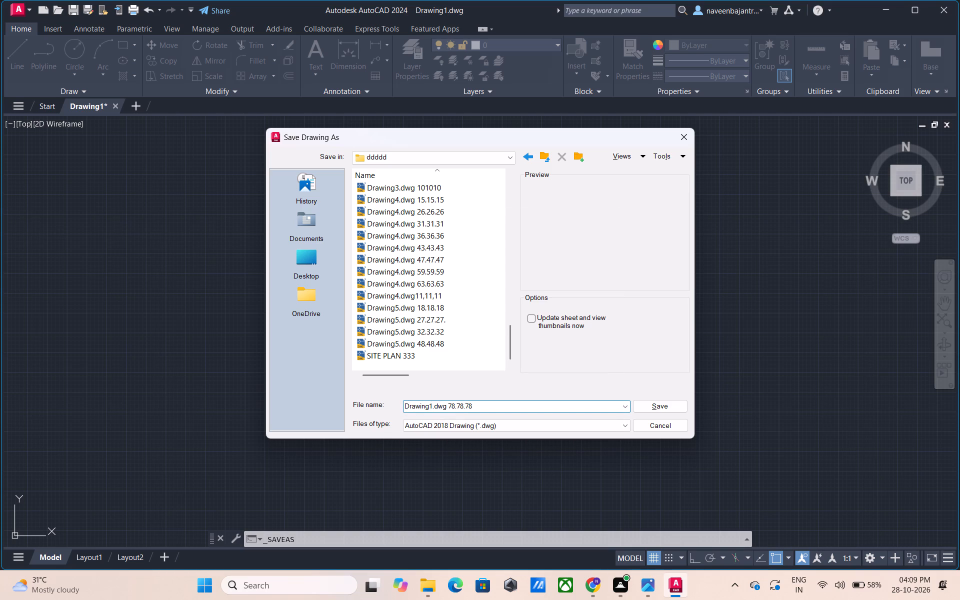
{"action": "left_click", "coordinate": [672, 410]}
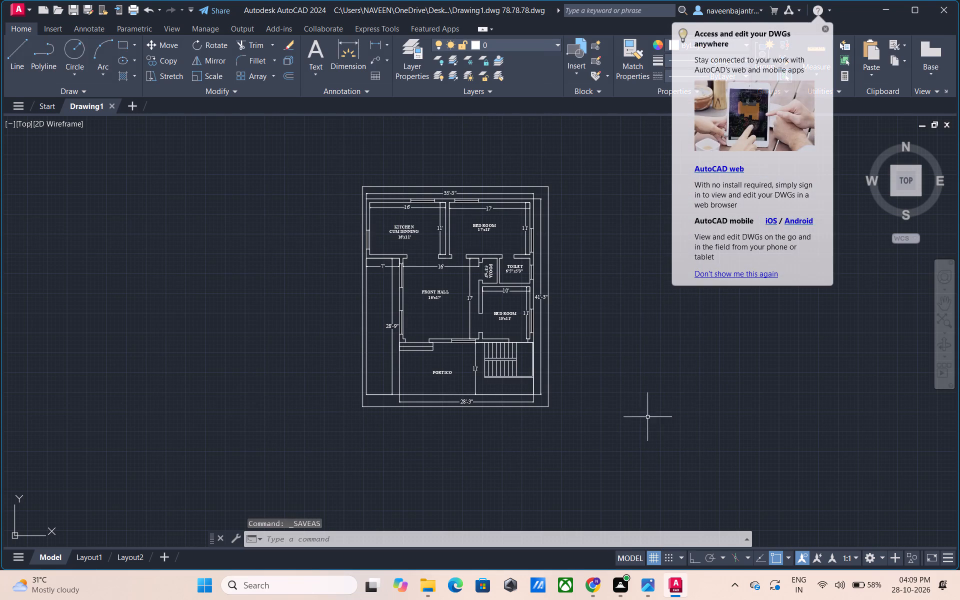
Turn off log file recording with the LOGFILEOFF command.
{"action": "left_click", "coordinate": [311, 541]}
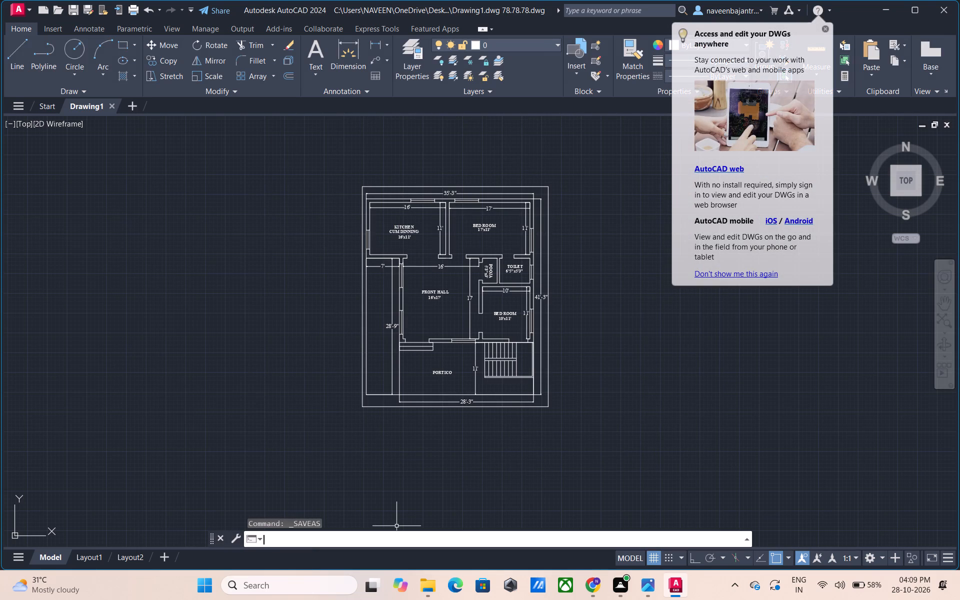
{"action": "type", "text": "LO"}
{"action": "key", "text": "g"}
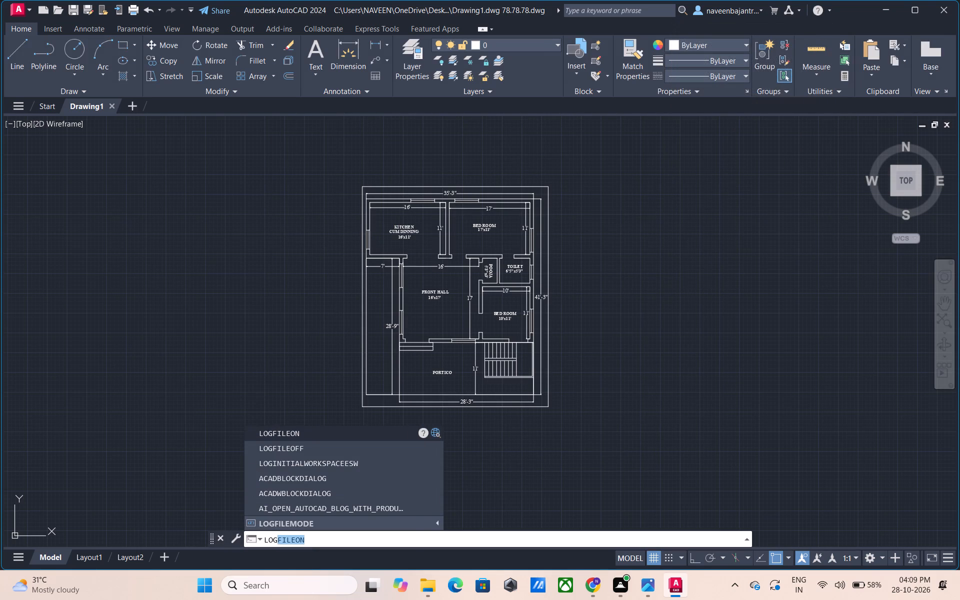
{"action": "left_click", "coordinate": [283, 445]}
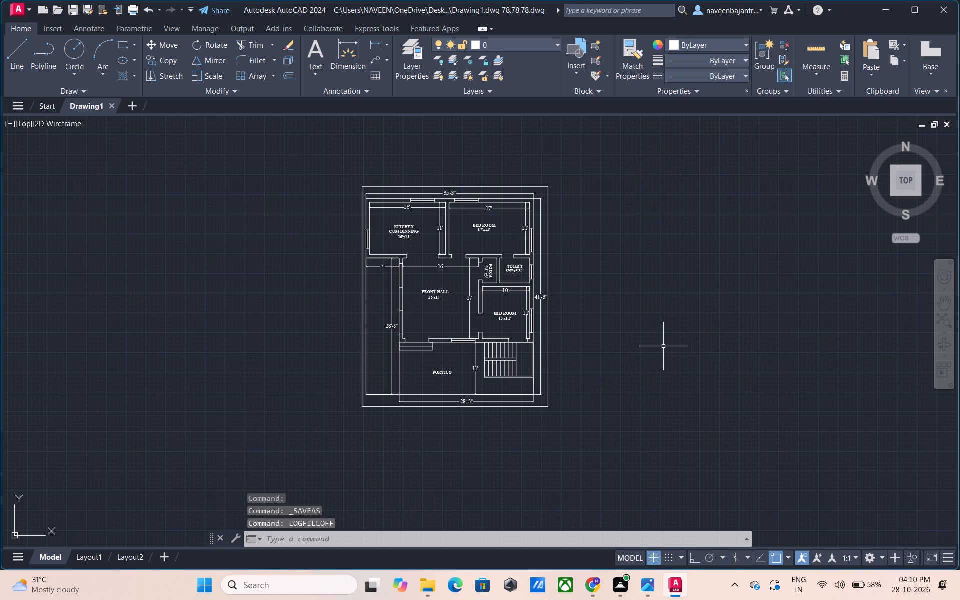
Set up the plot with DWG To PDF.pc3, a window around the plan's outer border and a centred plot, and apply it to the layout.
{"action": "key", "text": "ctrl+p"}
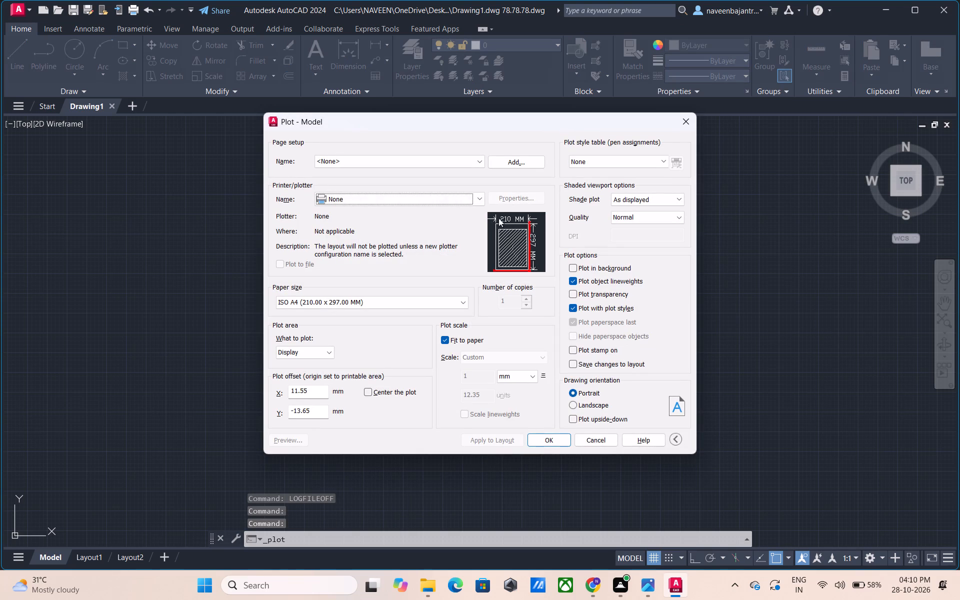
{"action": "left_click", "coordinate": [480, 199]}
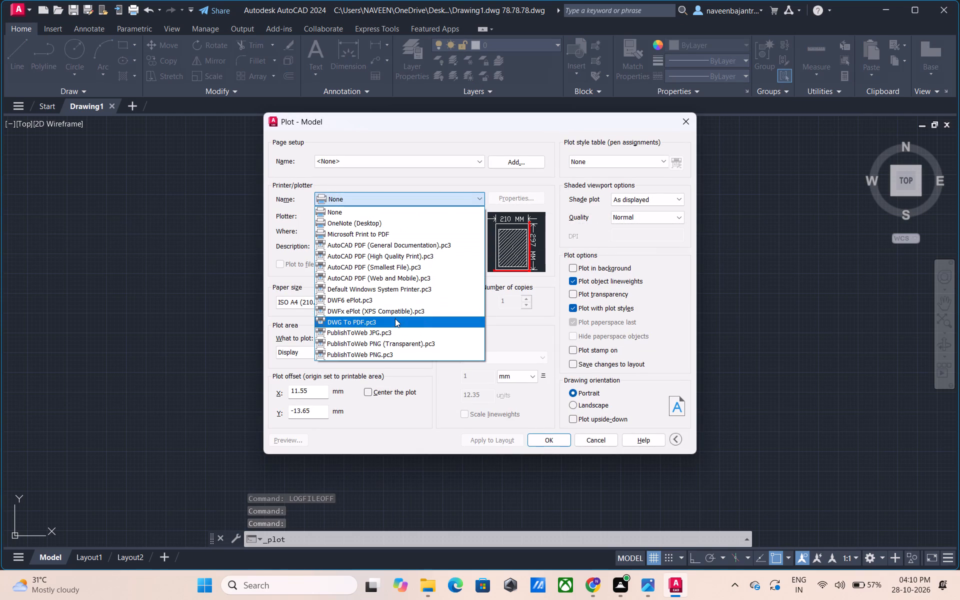
{"action": "left_click", "coordinate": [395, 321]}
{"action": "left_click", "coordinate": [332, 355]}
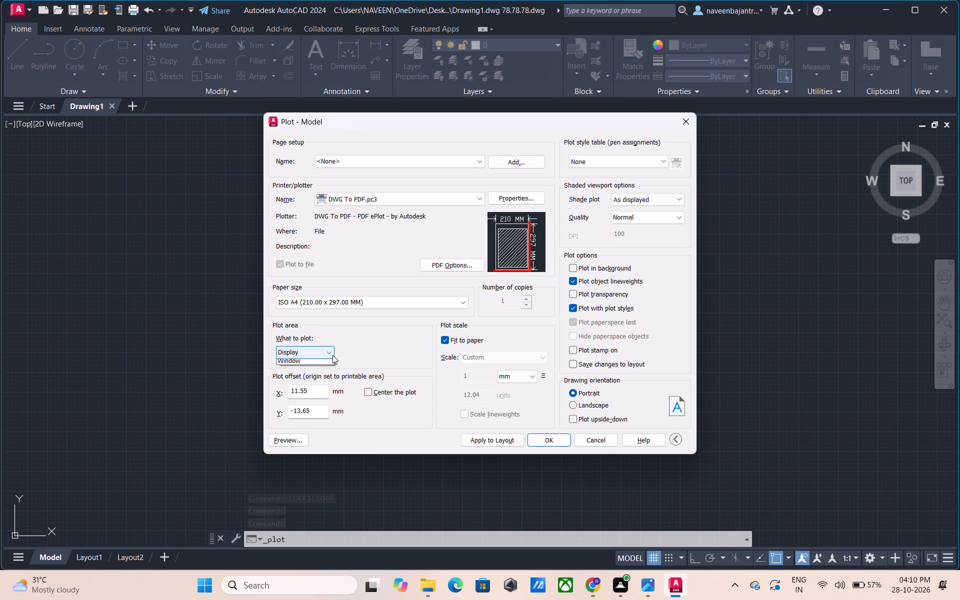
{"action": "left_click", "coordinate": [323, 386]}
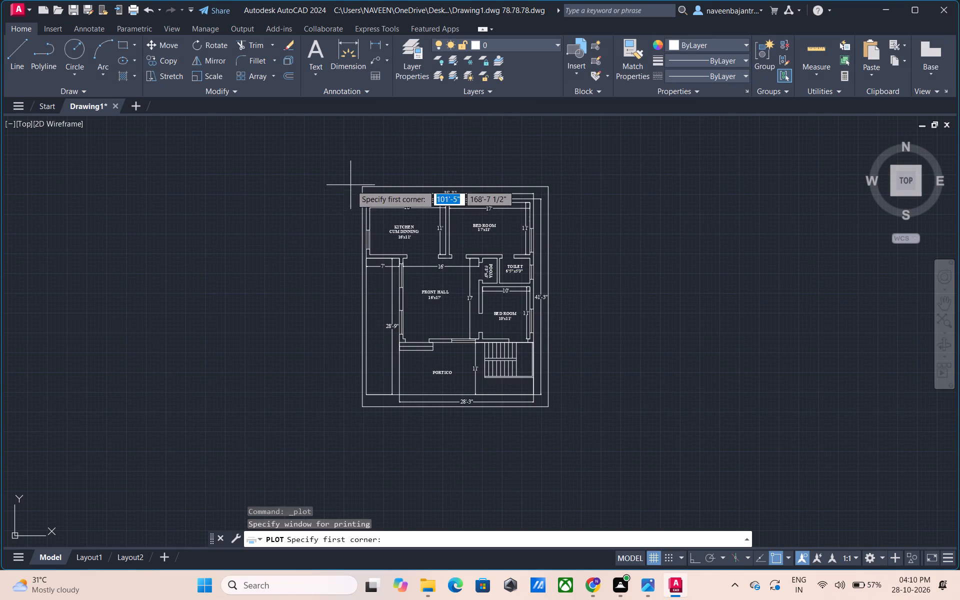
{"action": "left_click", "coordinate": [362, 185]}
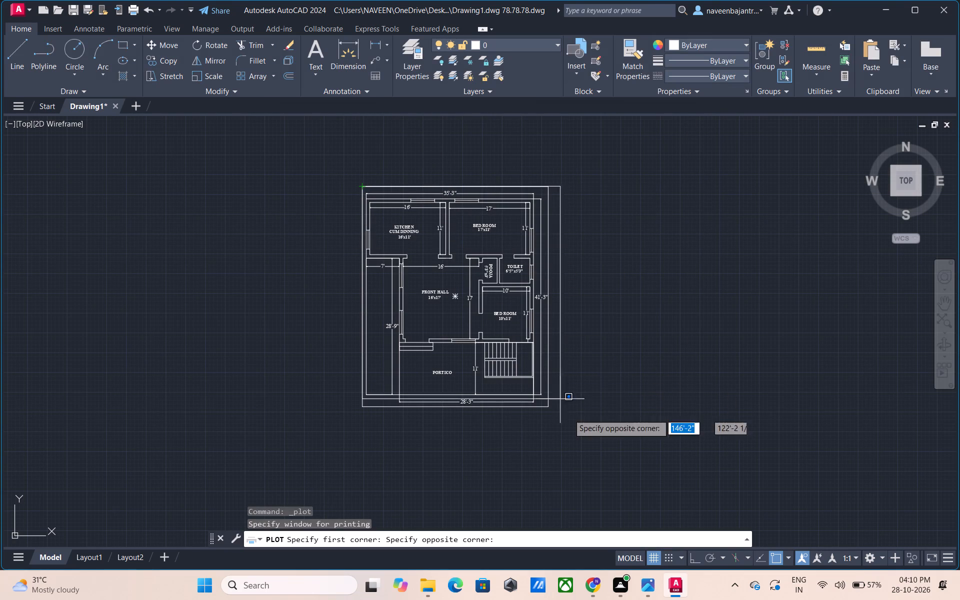
{"action": "left_click", "coordinate": [547, 409]}
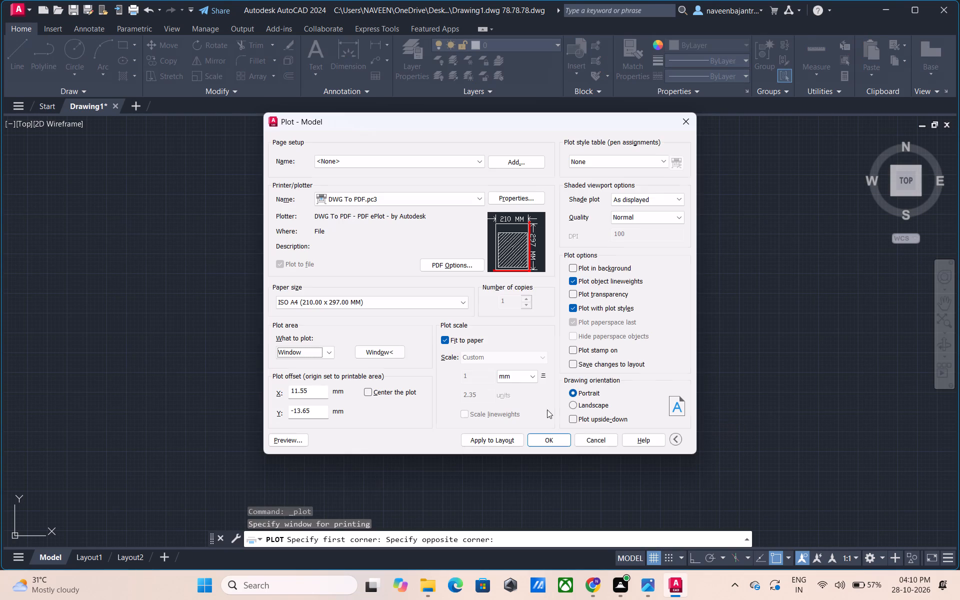
{"action": "left_click", "coordinate": [372, 392]}
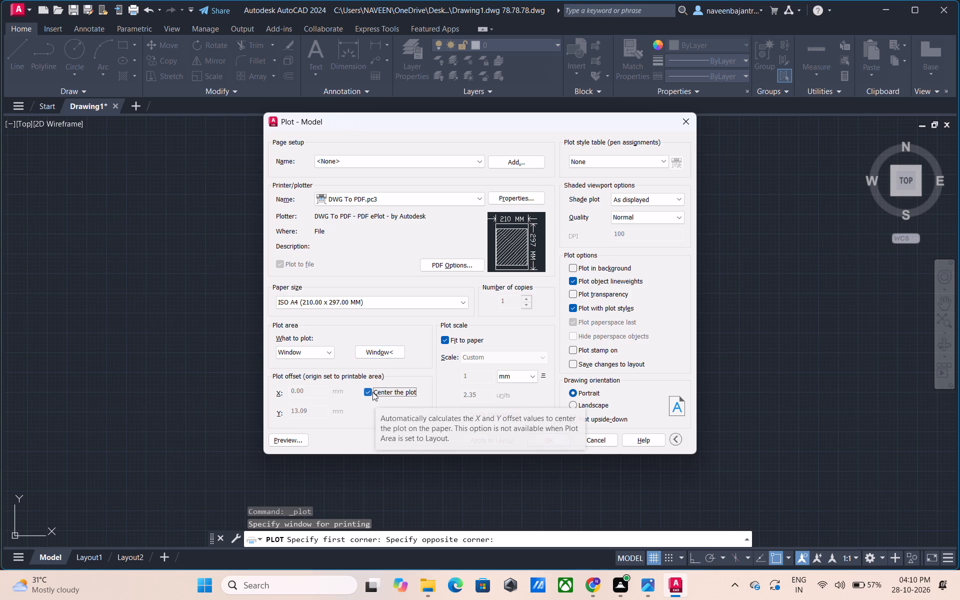
{"action": "left_click", "coordinate": [494, 442]}
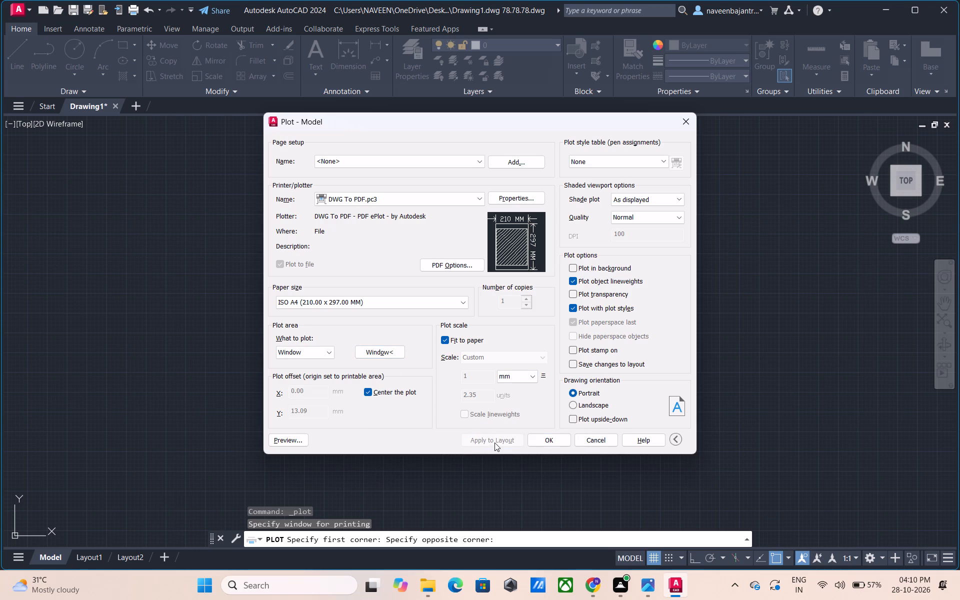
Plot the floor plan to Drawing1.dwg 78.78.78-Model.pdf in the ddddd folder on the Desktop.
{"action": "left_click", "coordinate": [542, 438]}
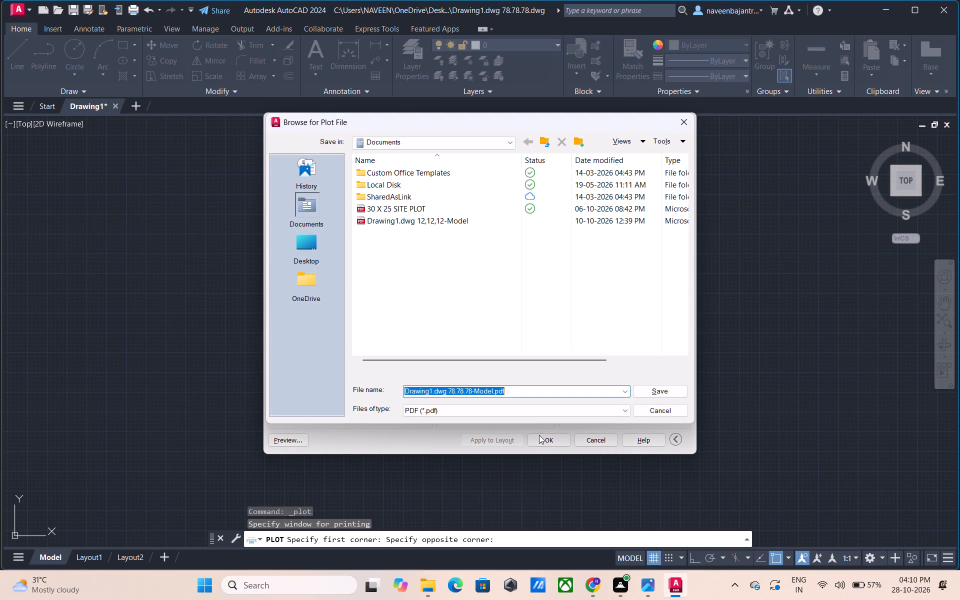
{"action": "left_click", "coordinate": [315, 248]}
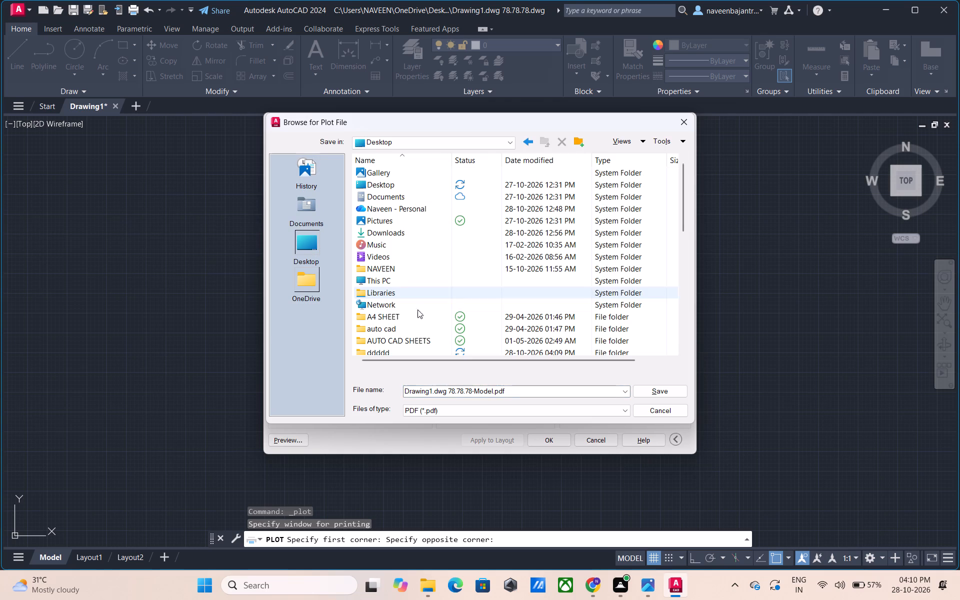
{"action": "double_click", "coordinate": [397, 352]}
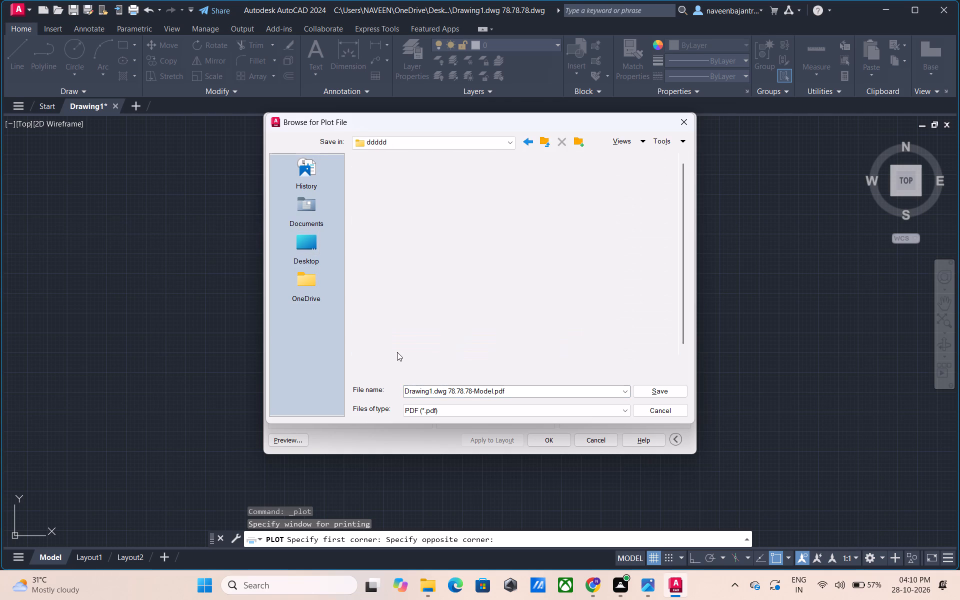
{"action": "left_click", "coordinate": [651, 394]}
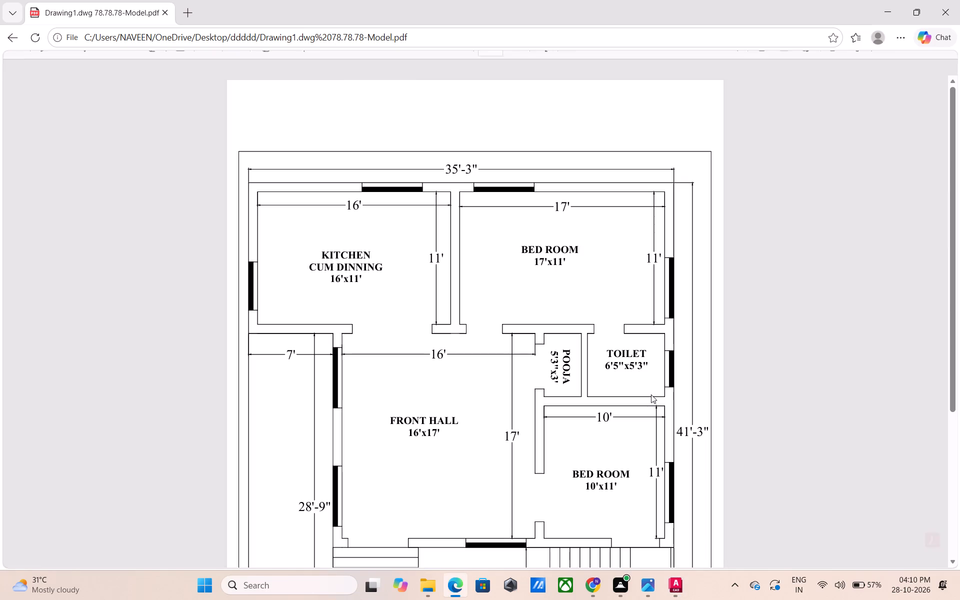
Examine the plotted floor plan PDF down to the bottom of the page, and close it to return to the drawing.
{"action": "scroll", "coordinate": [651, 394], "scroll_direction": "down", "scroll_amount": 4}
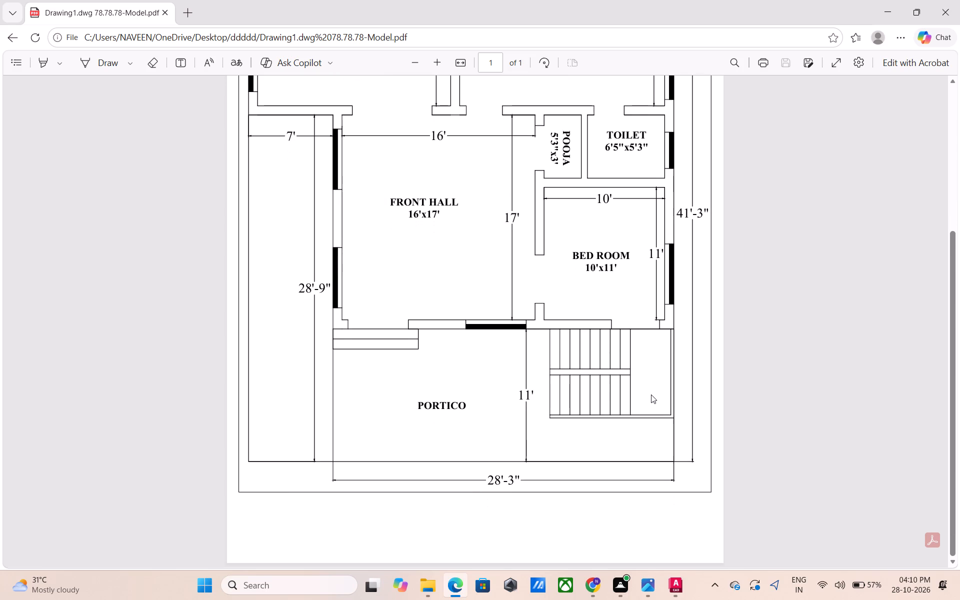
{"action": "left_click", "coordinate": [947, 7]}
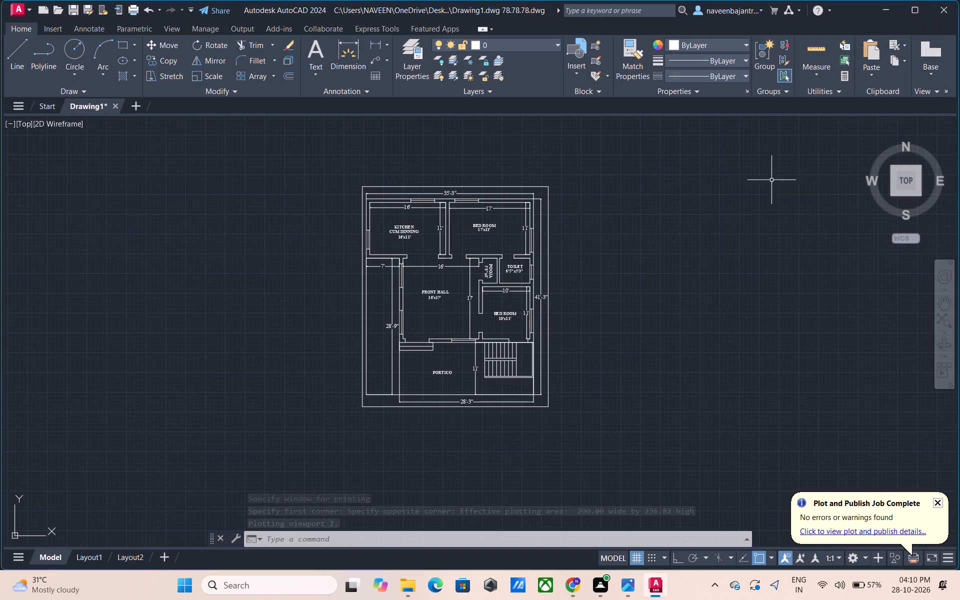